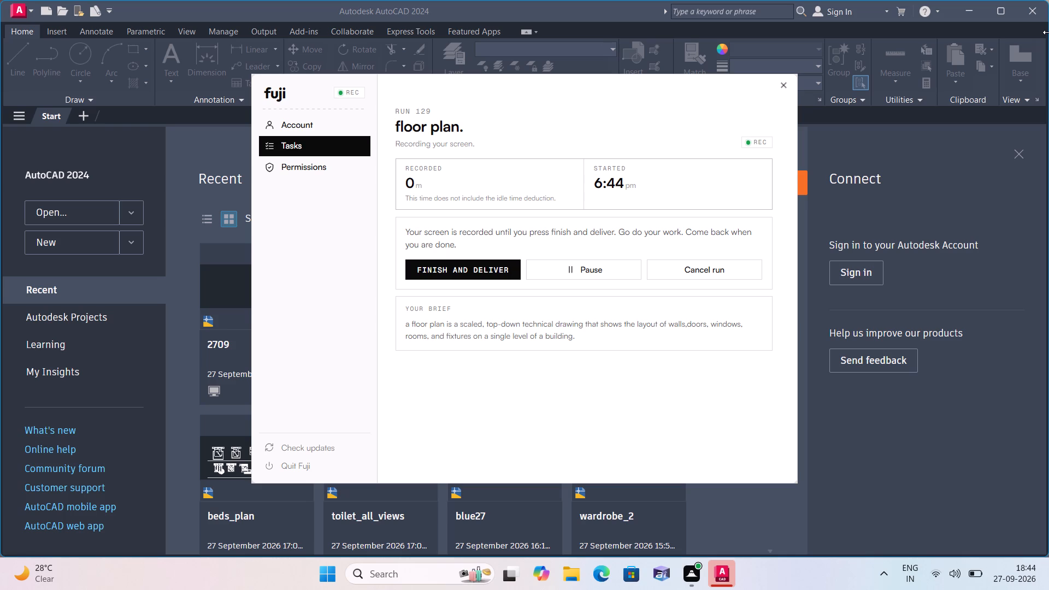
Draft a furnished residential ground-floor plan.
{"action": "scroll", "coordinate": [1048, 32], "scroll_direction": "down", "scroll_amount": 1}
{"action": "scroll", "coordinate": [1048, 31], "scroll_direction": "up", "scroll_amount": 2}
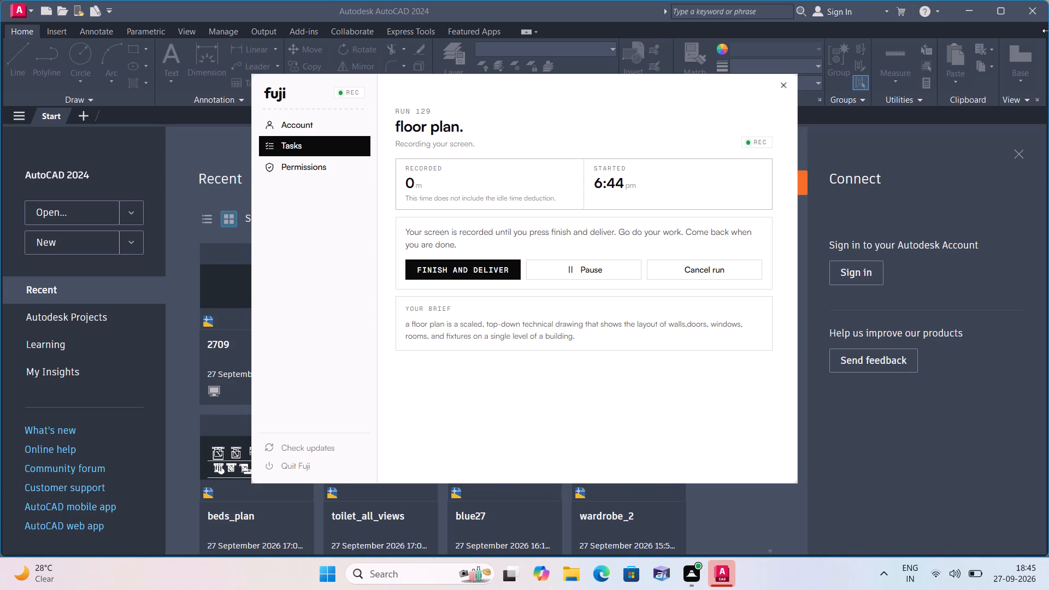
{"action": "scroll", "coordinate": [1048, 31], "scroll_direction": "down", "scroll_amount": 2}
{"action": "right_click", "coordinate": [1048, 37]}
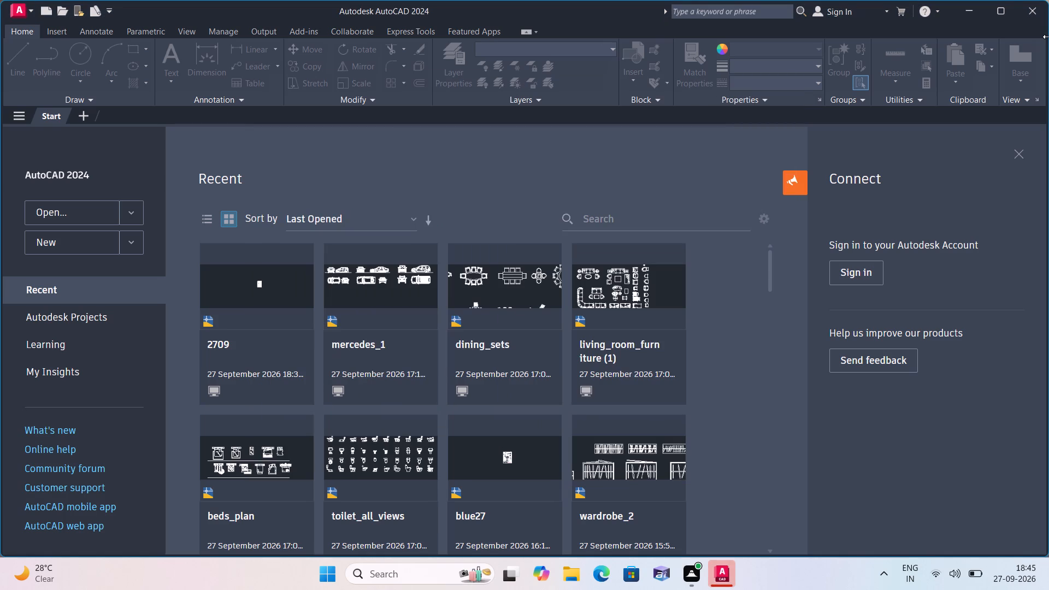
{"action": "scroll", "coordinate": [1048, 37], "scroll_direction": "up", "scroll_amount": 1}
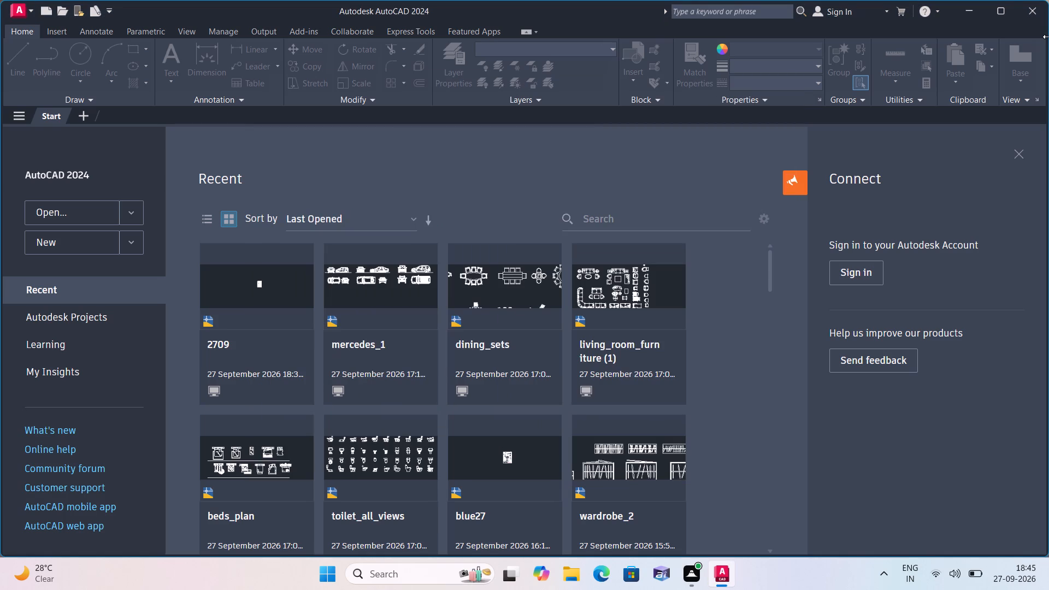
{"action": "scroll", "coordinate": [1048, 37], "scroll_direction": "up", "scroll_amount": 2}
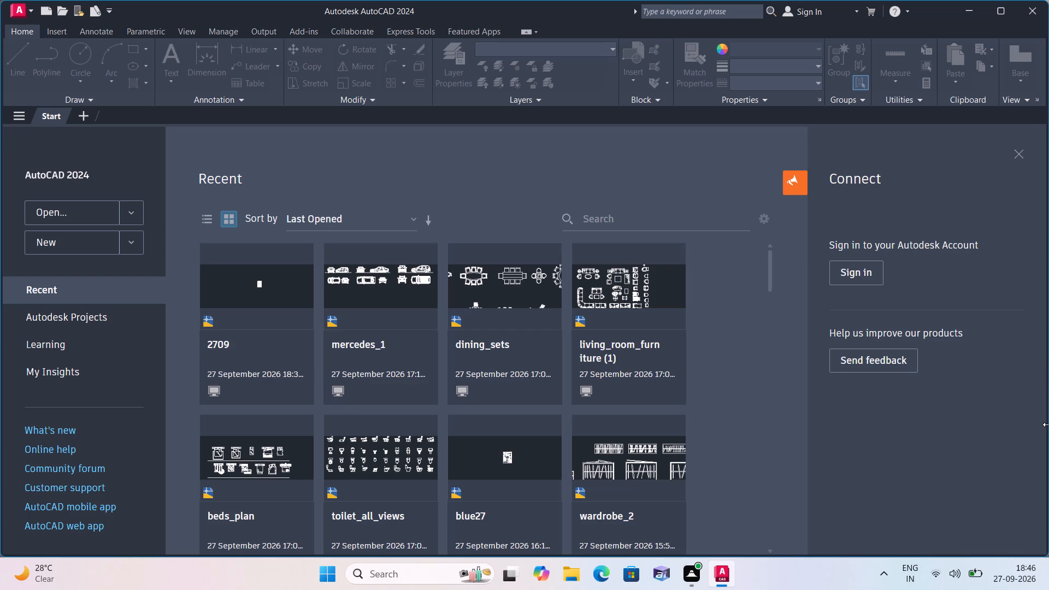
Create a new blank drawing.
{"action": "double_click", "coordinate": [64, 242]}
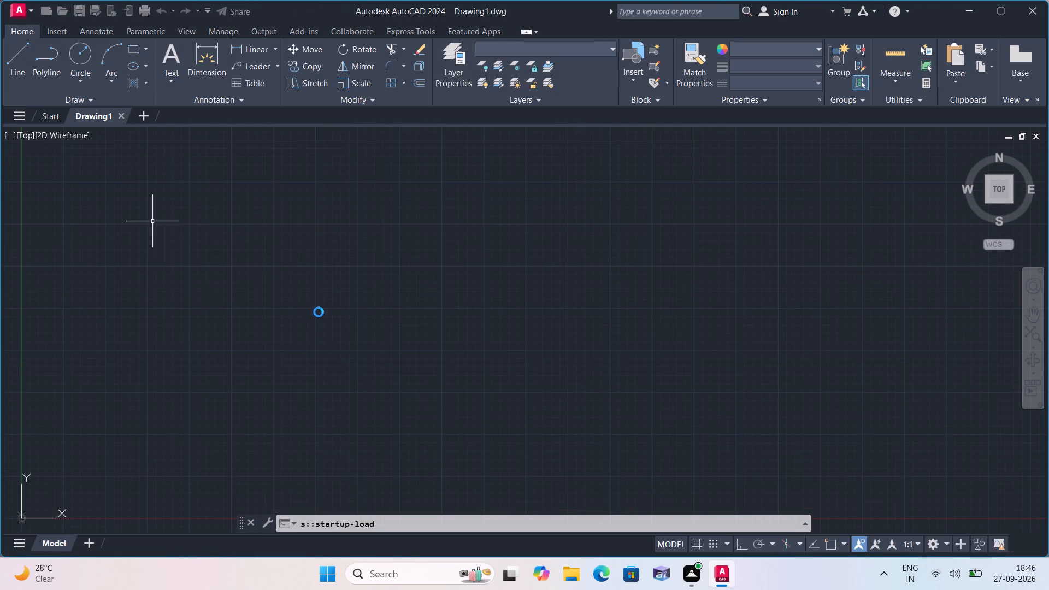
Set the model space limits from 0,0 to 1000,1000.
{"action": "type", "text": "lim"}
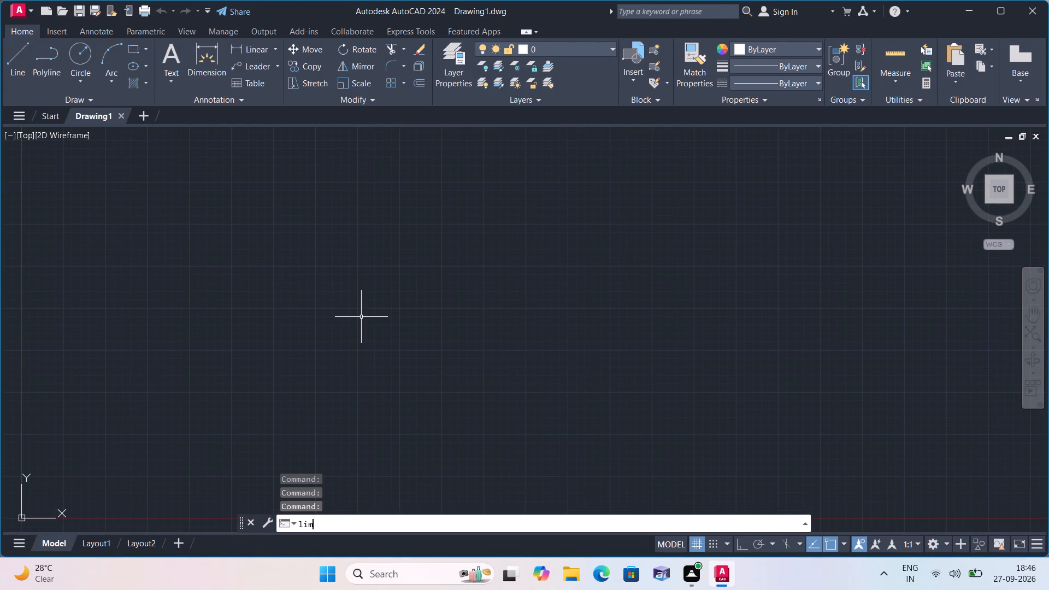
{"action": "key", "text": "space"}
{"action": "type", "text": "0,"}
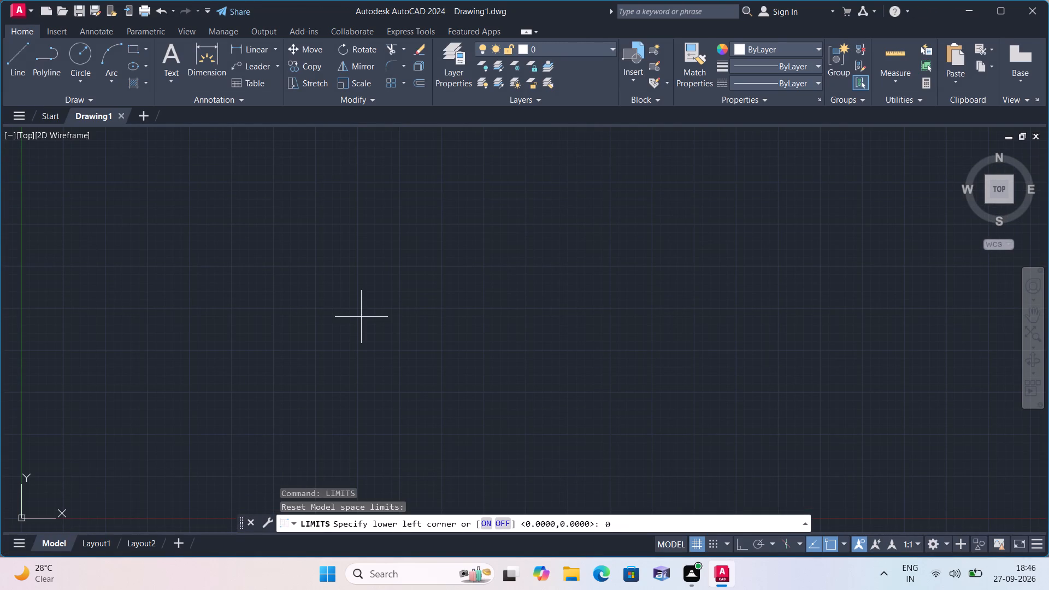
{"action": "key", "text": "0"}
{"action": "key", "text": "space"}
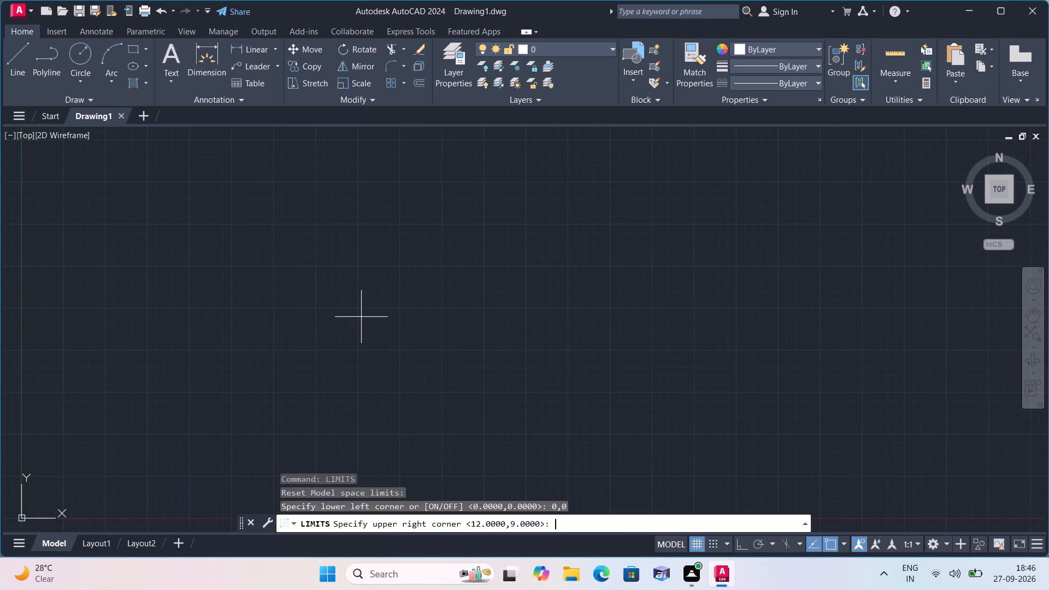
{"action": "type", "text": "1000,1000 un"}
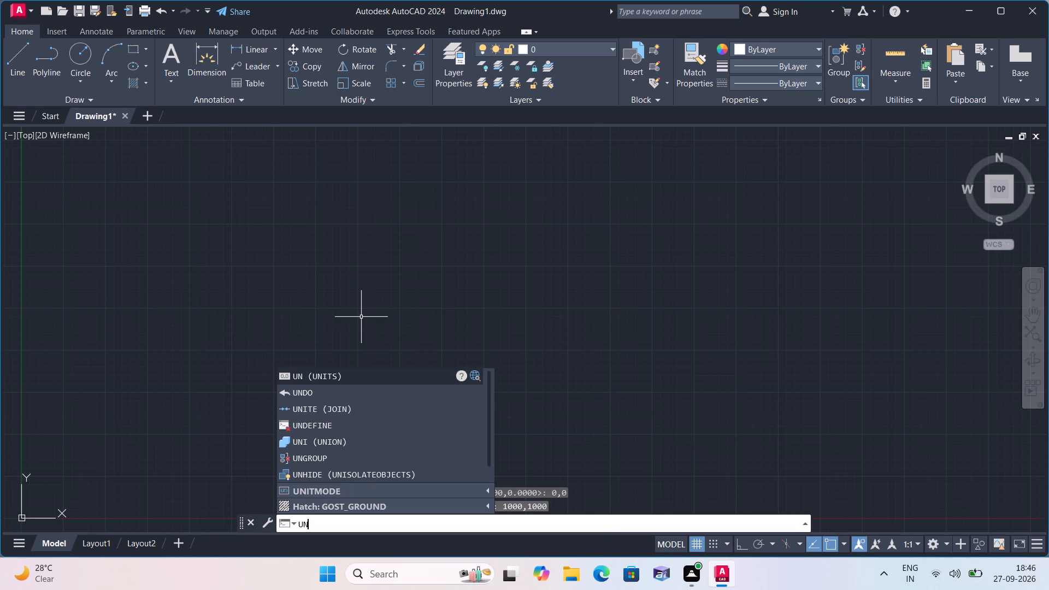
Configure the drawing units to Engineering length type with 0'-0" precision.
{"action": "key", "text": "space"}
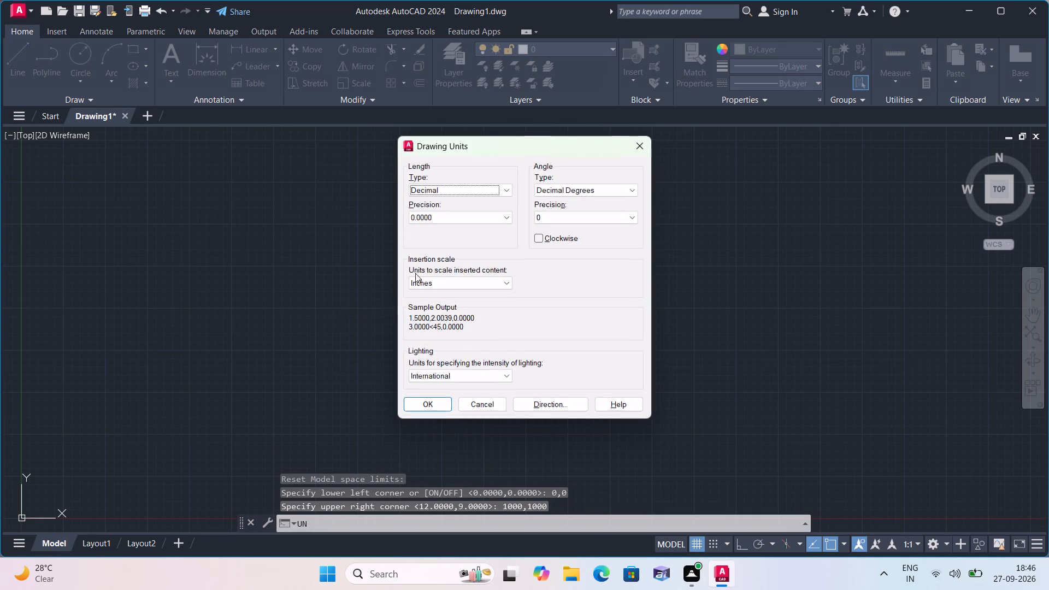
{"action": "left_click", "coordinate": [467, 195]}
{"action": "left_click", "coordinate": [469, 218]}
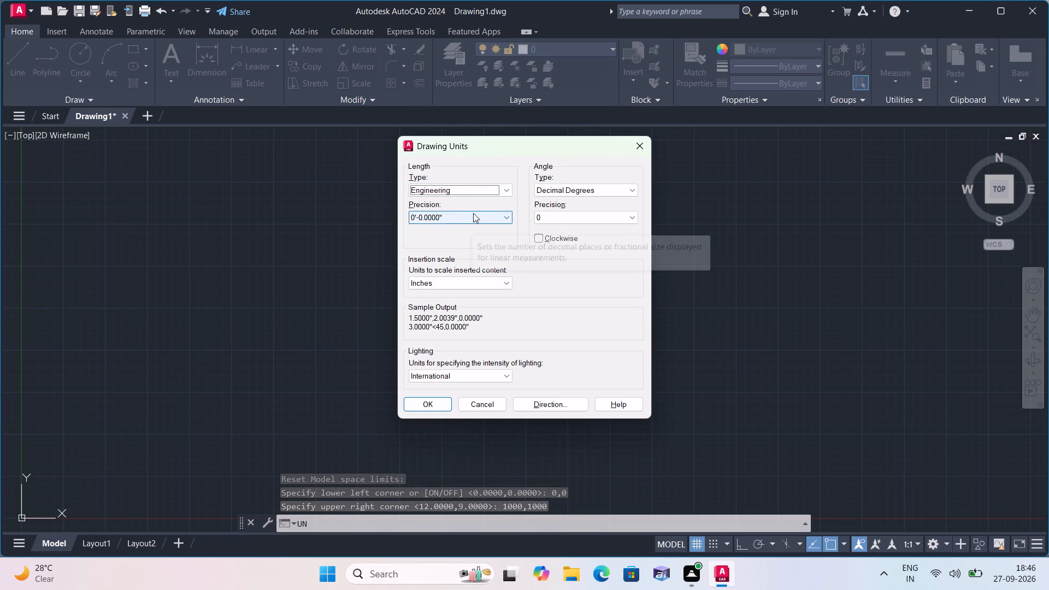
{"action": "left_click", "coordinate": [473, 213]}
{"action": "left_click", "coordinate": [455, 229]}
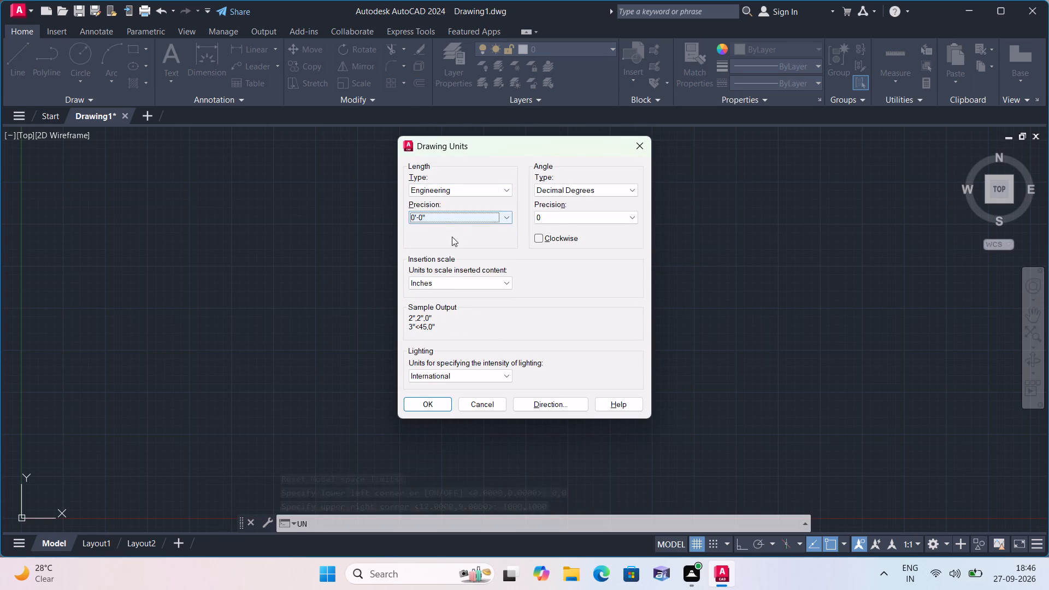
{"action": "left_click", "coordinate": [433, 399]}
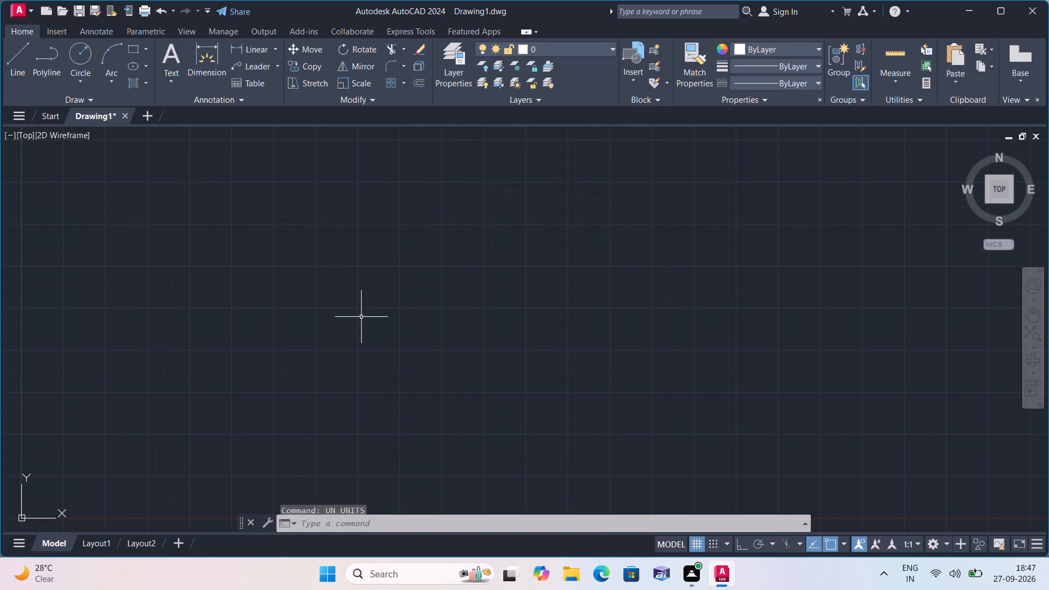
Modify the Standard dimension style's primary units to Engineering format with 0'-0" precision and make that style current.
{"action": "type", "text": "d"}
{"action": "key", "text": "space"}
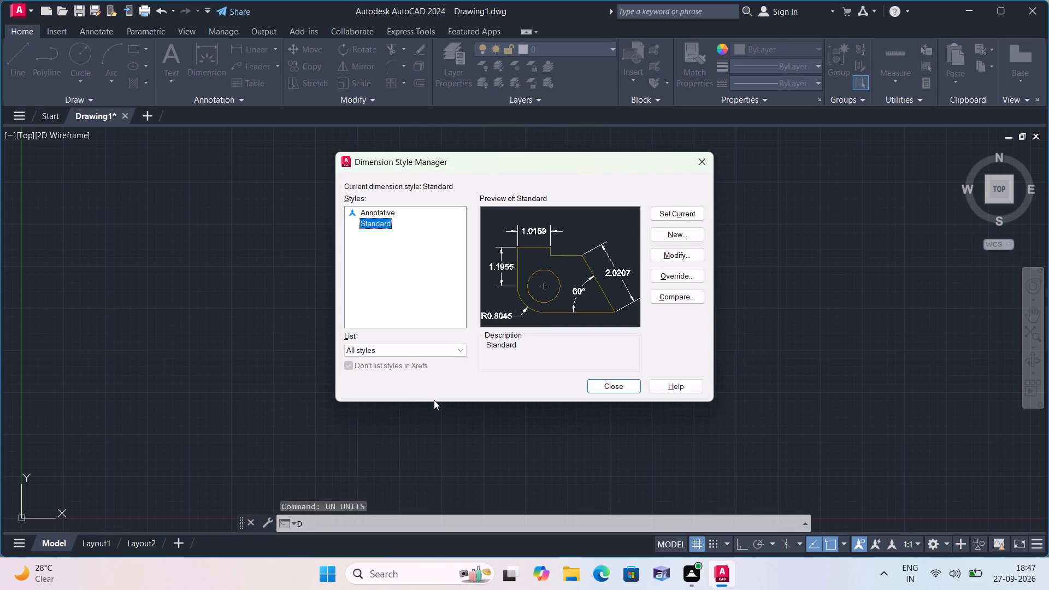
{"action": "left_click", "coordinate": [689, 257]}
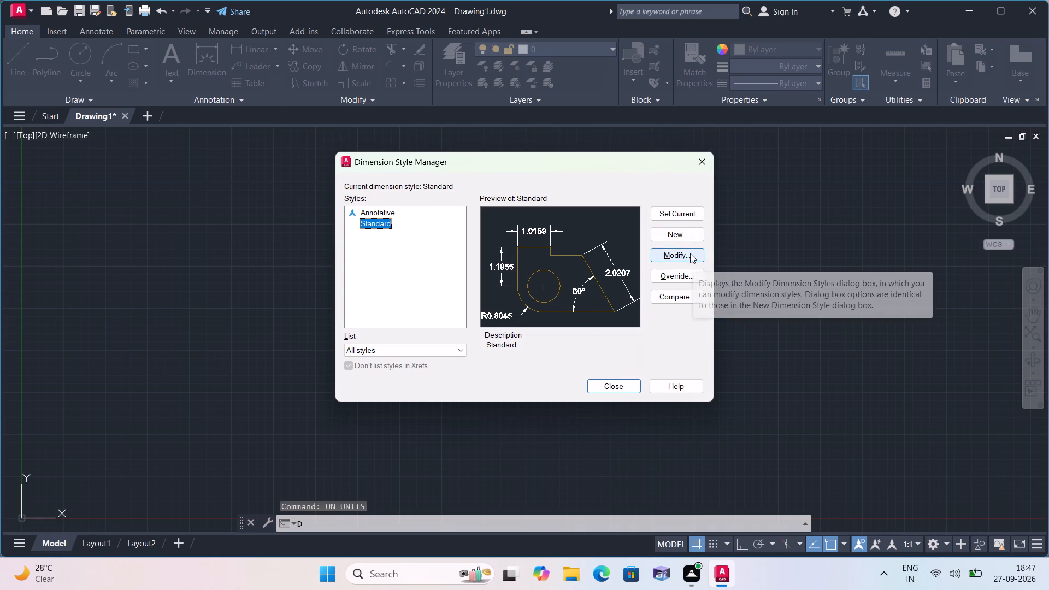
{"action": "left_click", "coordinate": [449, 157]}
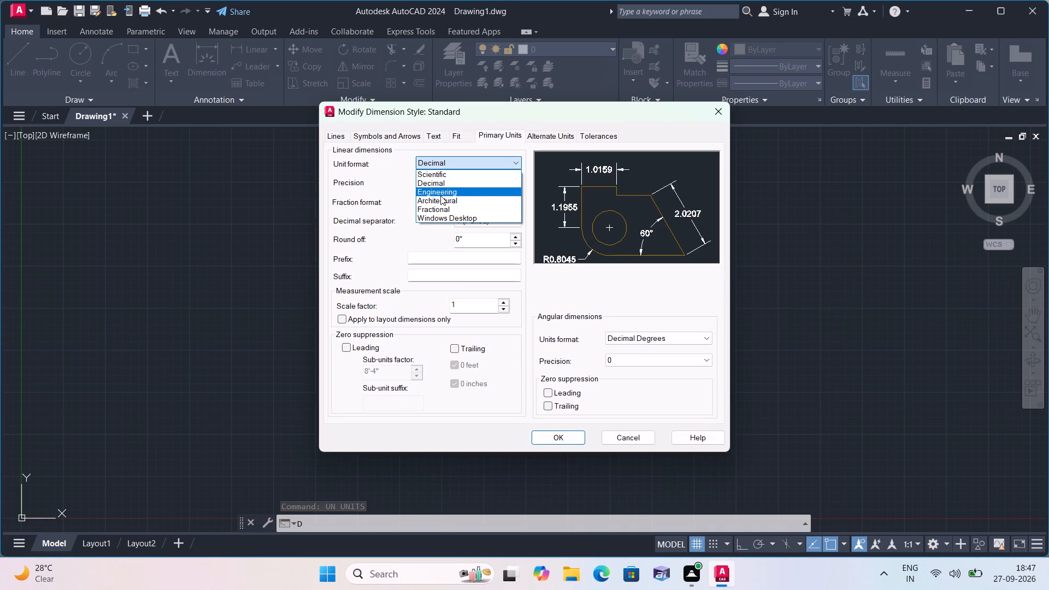
{"action": "left_click", "coordinate": [446, 194]}
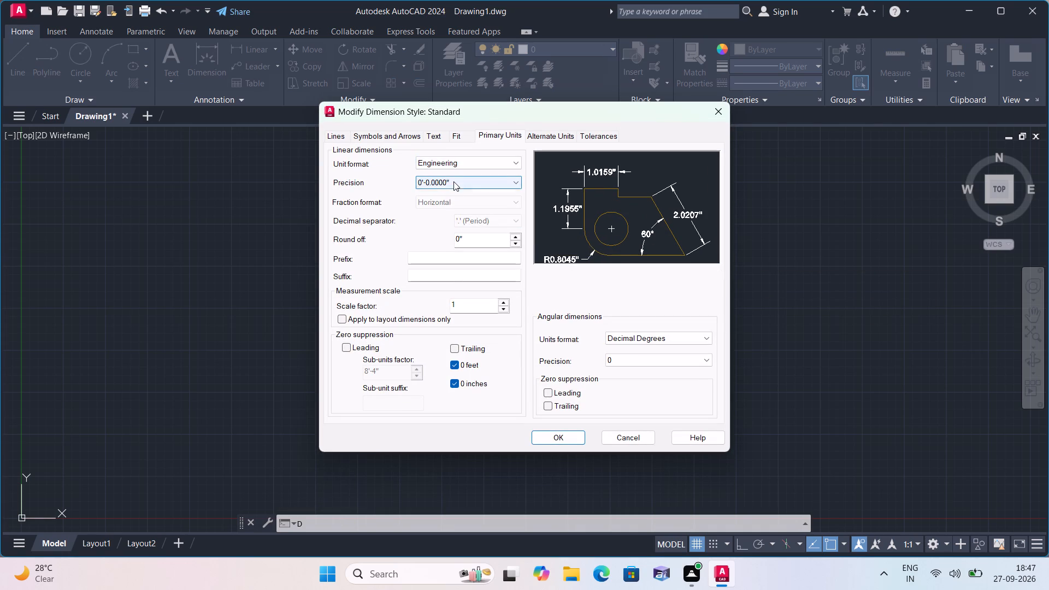
{"action": "left_click", "coordinate": [453, 181]}
{"action": "left_click", "coordinate": [453, 191]}
{"action": "left_click", "coordinate": [559, 434]}
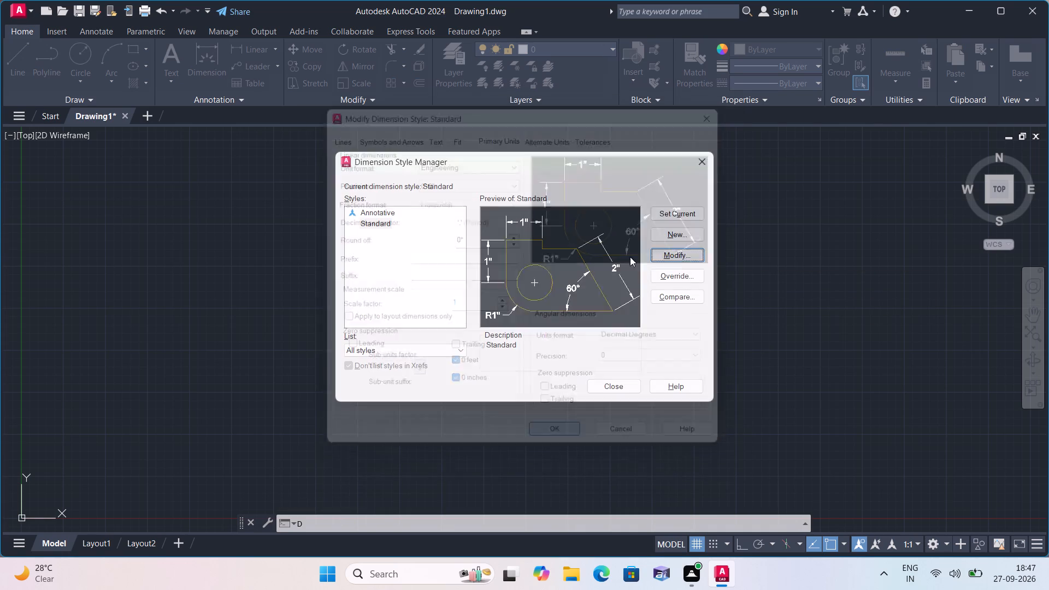
{"action": "left_click", "coordinate": [667, 212]}
{"action": "left_click", "coordinate": [705, 164]}
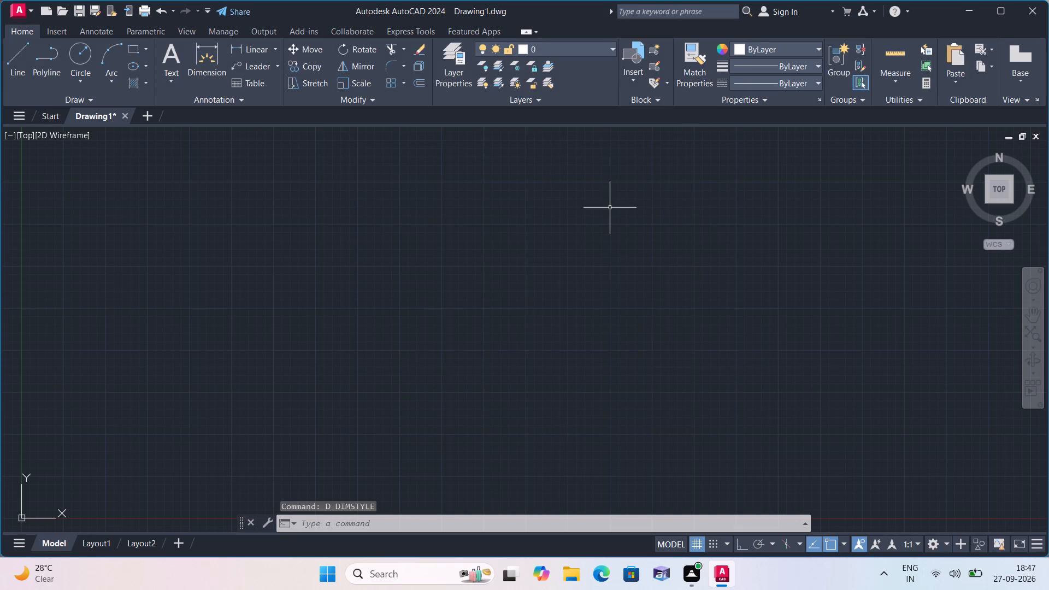
Draw one vertical and one horizontal construction line crossing each other in the drawing area.
{"action": "key", "text": "x"}
{"action": "type", "text": "l"}
{"action": "key", "text": "space"}
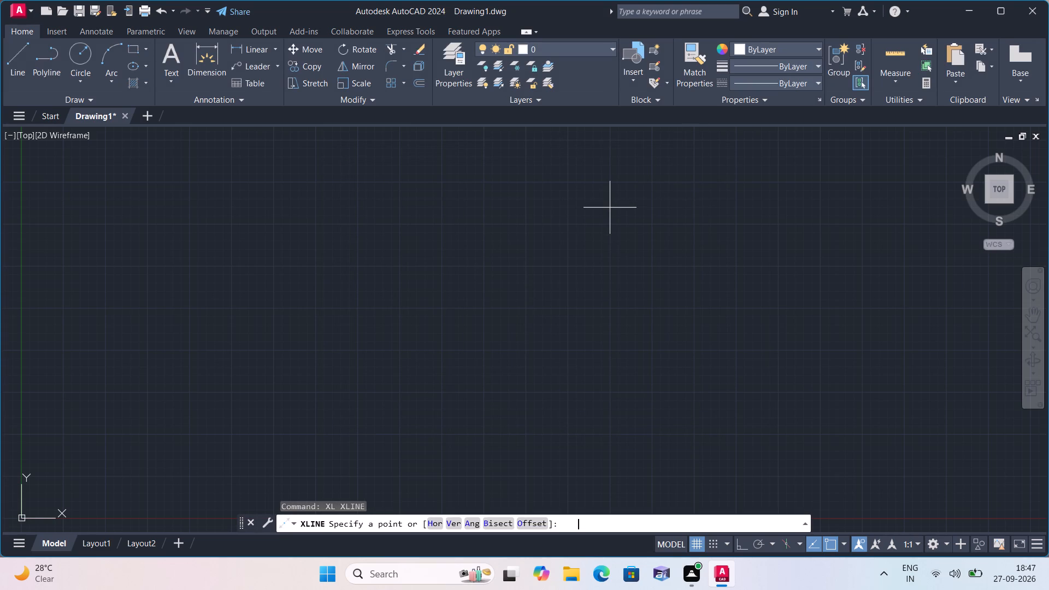
{"action": "type", "text": "v"}
{"action": "key", "text": "space"}
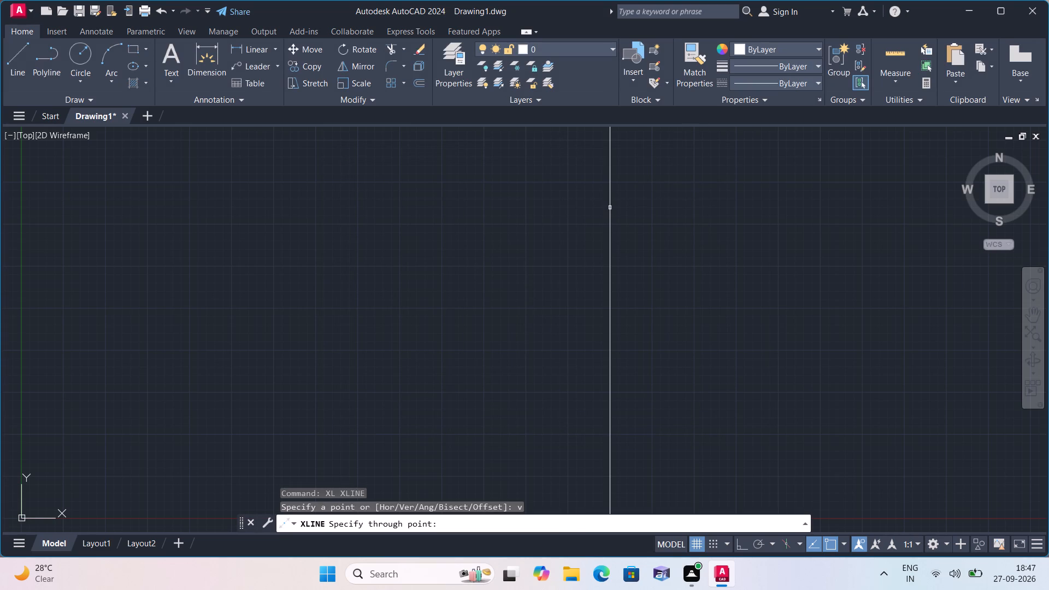
{"action": "left_click", "coordinate": [609, 270]}
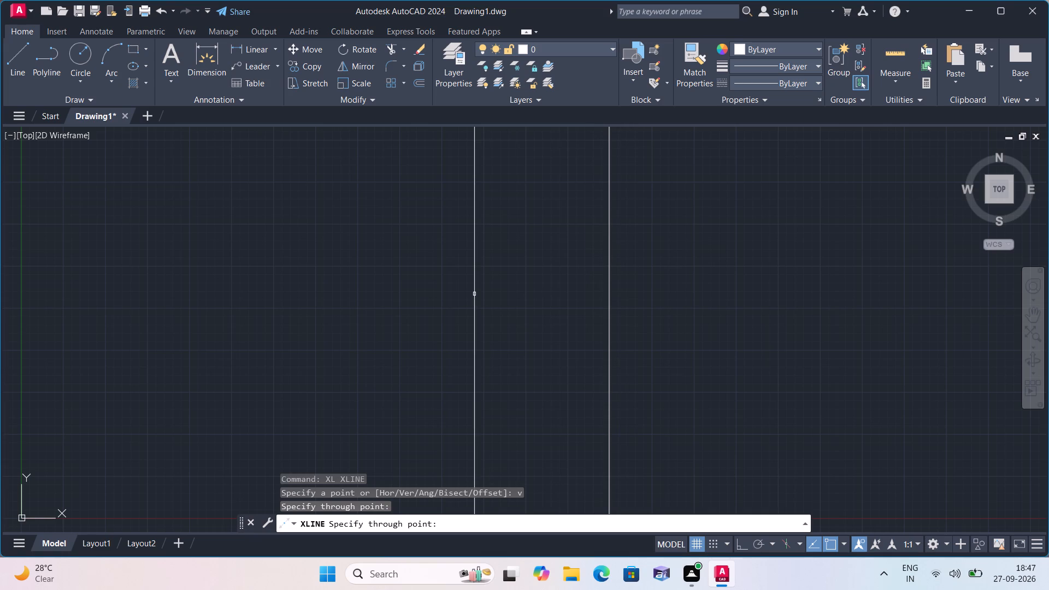
{"action": "key", "text": "Escape"}
{"action": "key", "text": "space"}
{"action": "type", "text": "h"}
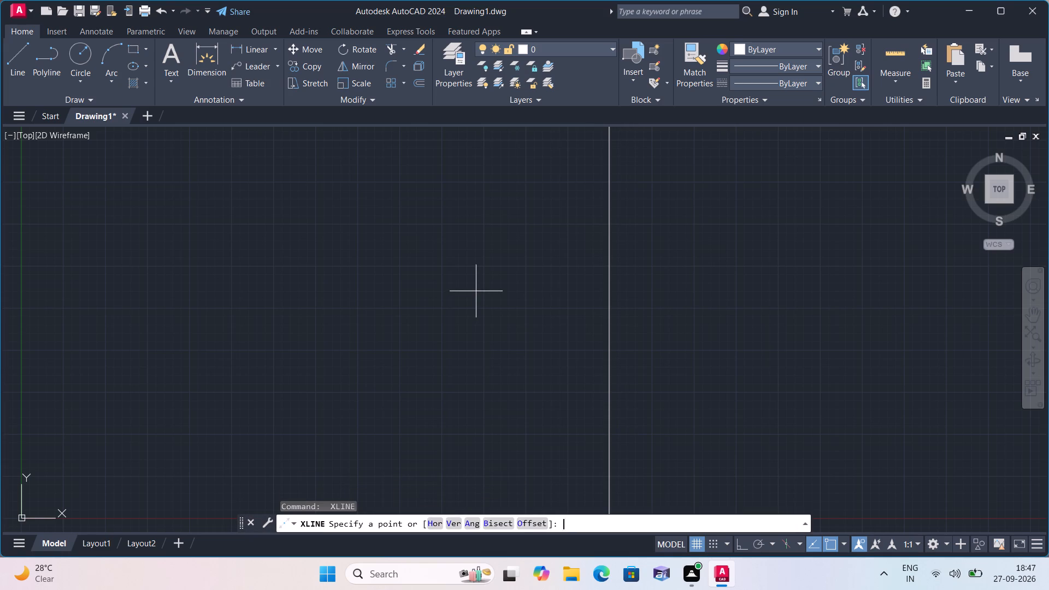
{"action": "key", "text": "space"}
{"action": "left_click", "coordinate": [463, 314]}
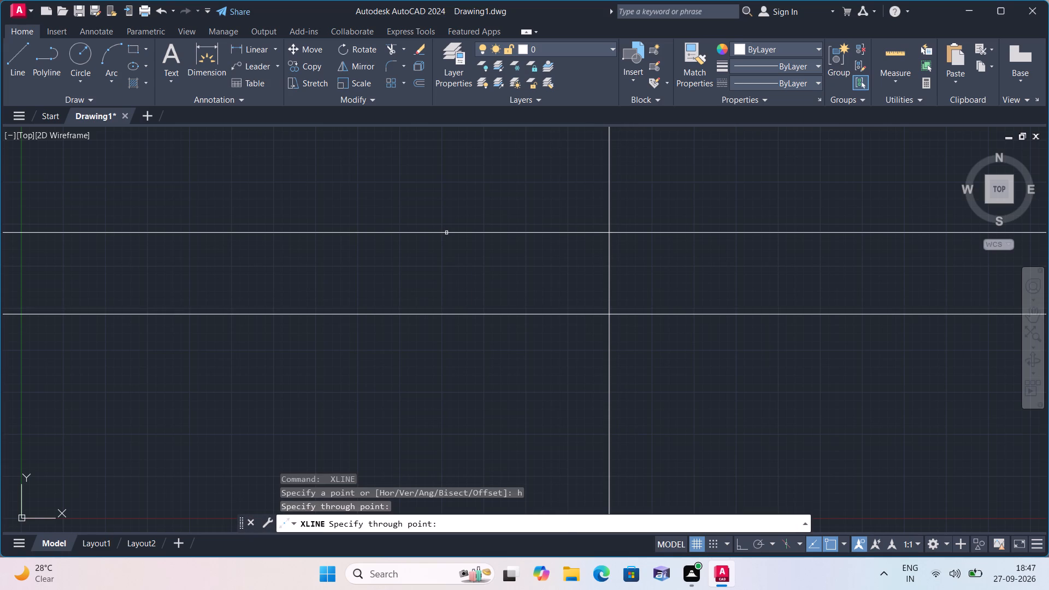
{"action": "key", "text": "Escape"}
Trim the vertical line above and the horizontal line left of their intersection, leaving a top-left outer corner.
{"action": "type", "text": "trim"}
{"action": "key", "text": "space"}
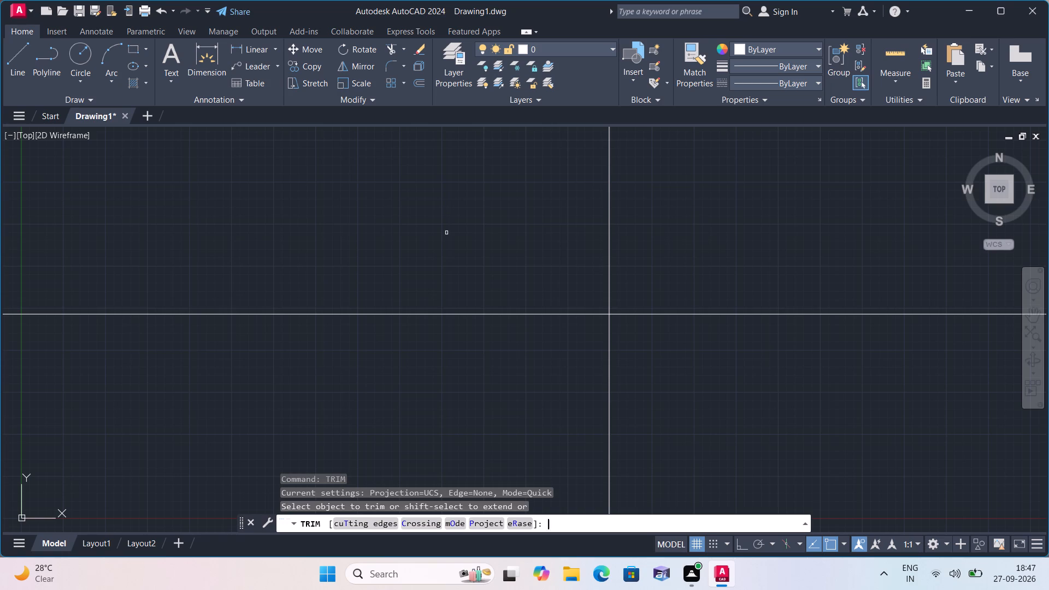
{"action": "left_click", "coordinate": [675, 253]}
{"action": "left_click", "coordinate": [451, 433]}
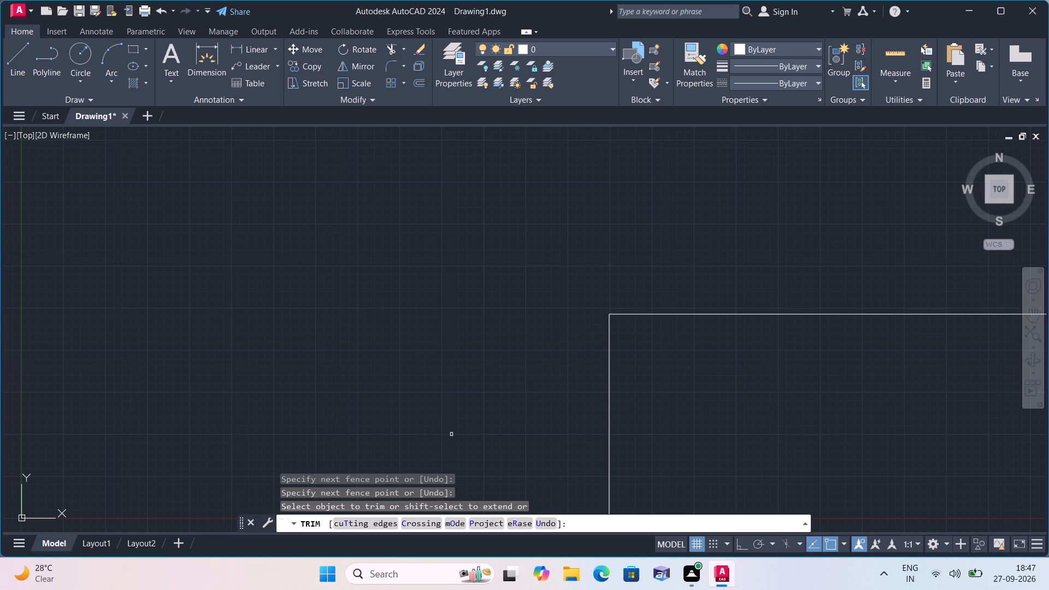
{"action": "key", "text": "Escape"}
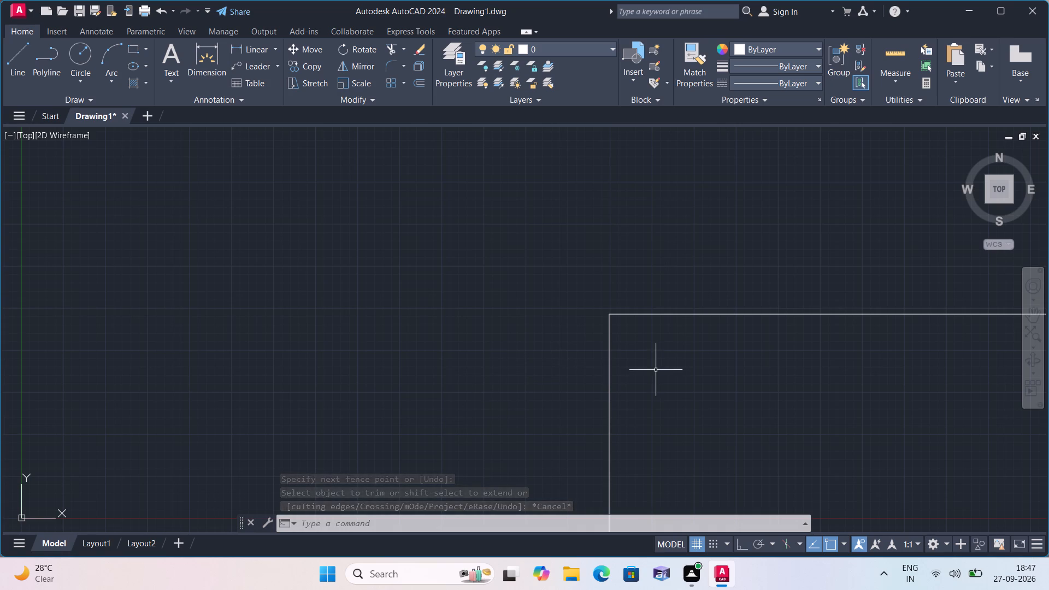
Offset the vertical and the horizontal corner lines 9" inward to form the outer wall thickness.
{"action": "middle_click_drag", "start_coordinate": [647, 378], "coordinate": [318, 321]}
{"action": "scroll", "coordinate": [343, 343], "scroll_direction": "down", "scroll_amount": 1}
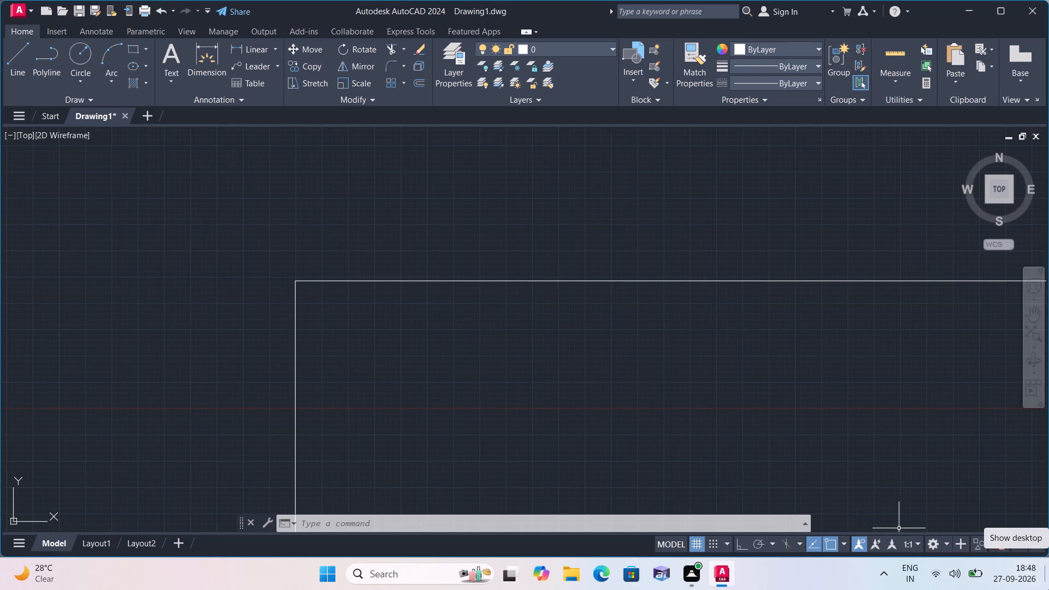
{"action": "type", "text": "offf"}
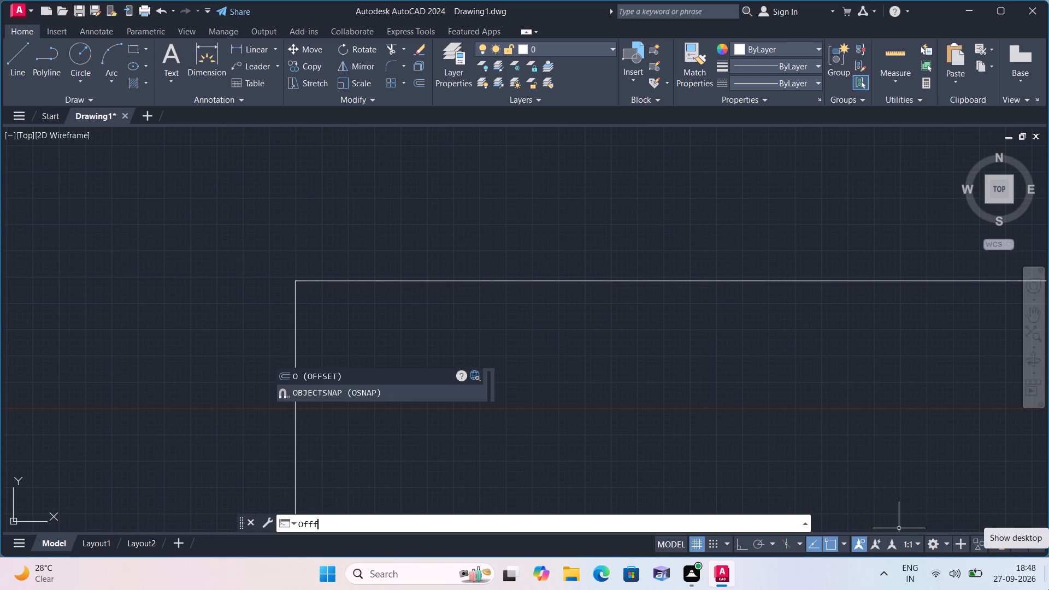
{"action": "key", "text": "BackSpace"}
{"action": "type", "text": "set 9\""}
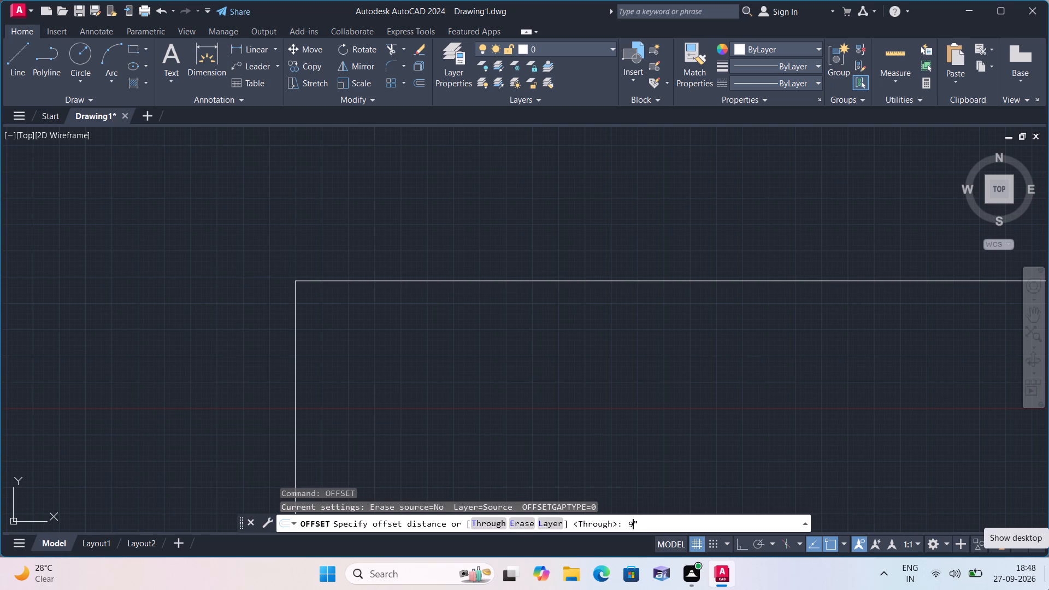
{"action": "key", "text": "space"}
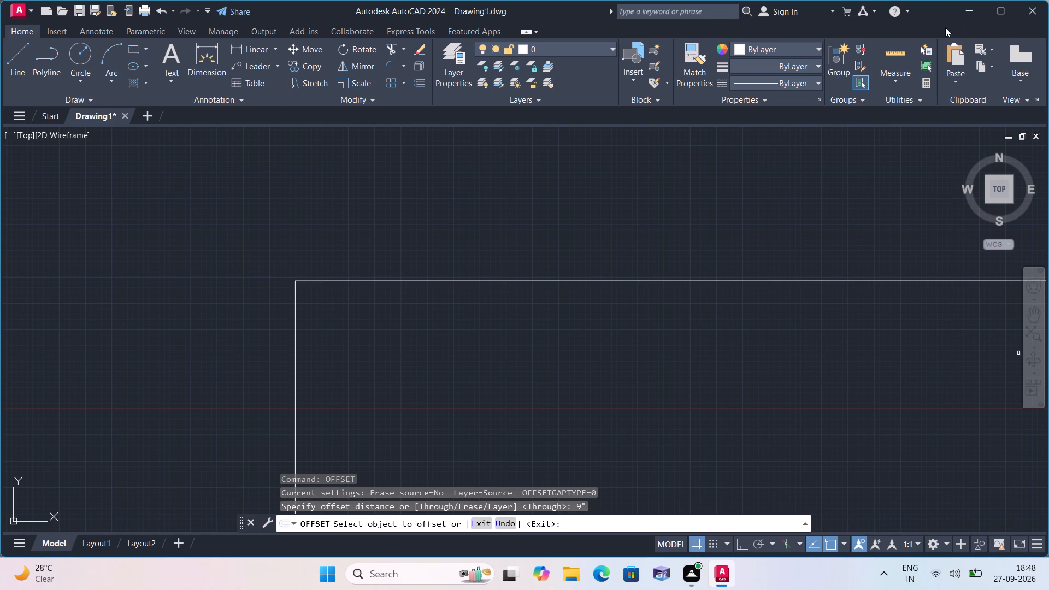
{"action": "left_click", "coordinate": [297, 367]}
{"action": "left_click", "coordinate": [297, 361]}
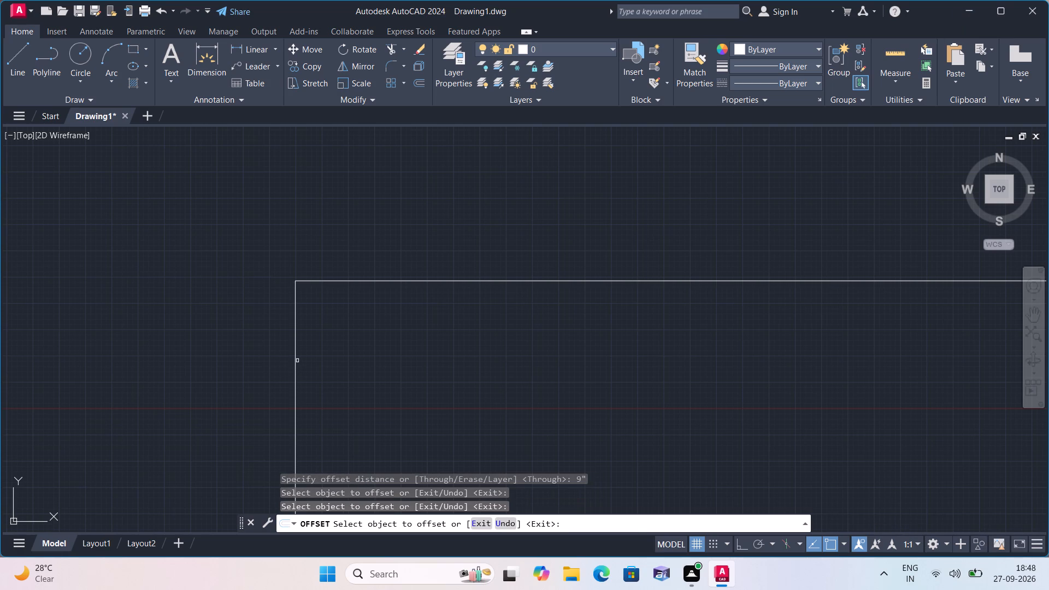
{"action": "left_click", "coordinate": [297, 360]}
{"action": "left_click", "coordinate": [338, 358]}
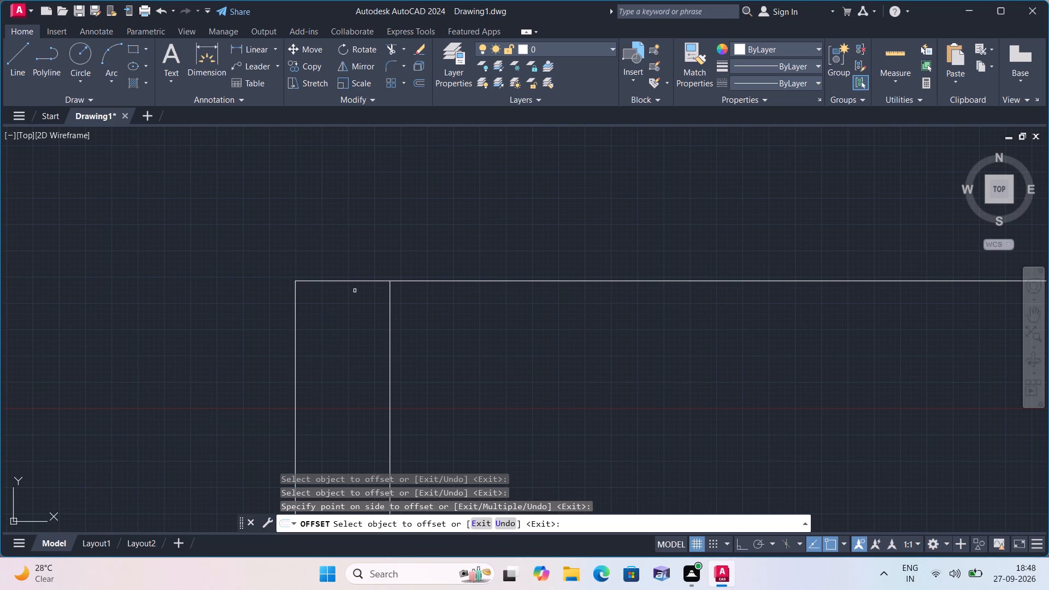
{"action": "left_click", "coordinate": [358, 280]}
{"action": "left_click", "coordinate": [366, 323]}
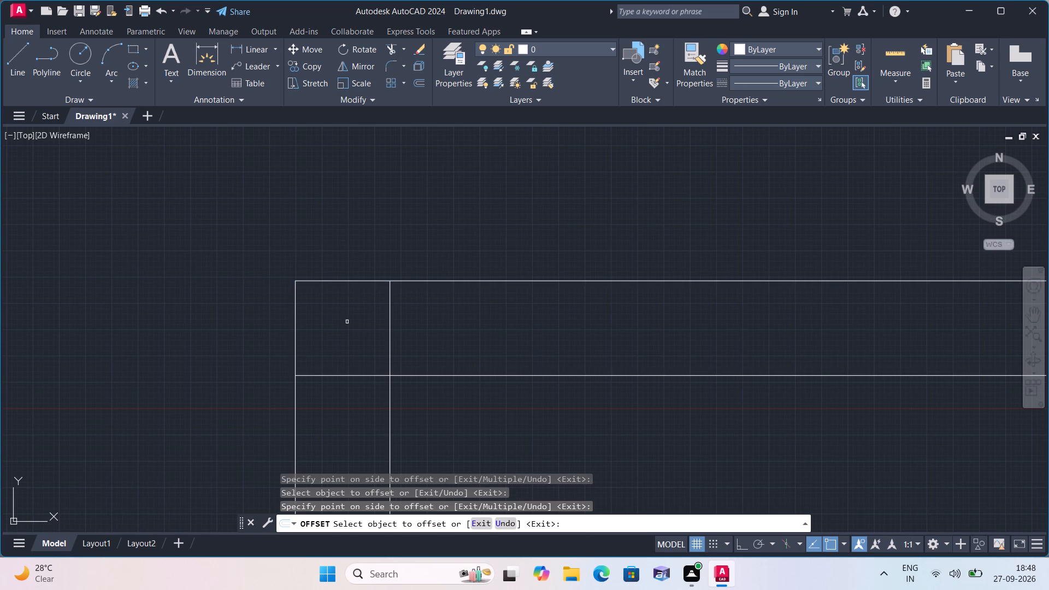
Trim the ends of the two inner wall lines that overrun their intersection, forming a clean inner top-left corner.
{"action": "key", "text": "space"}
{"action": "key", "text": "t"}
{"action": "type", "text": "ri"}
{"action": "key", "text": "space"}
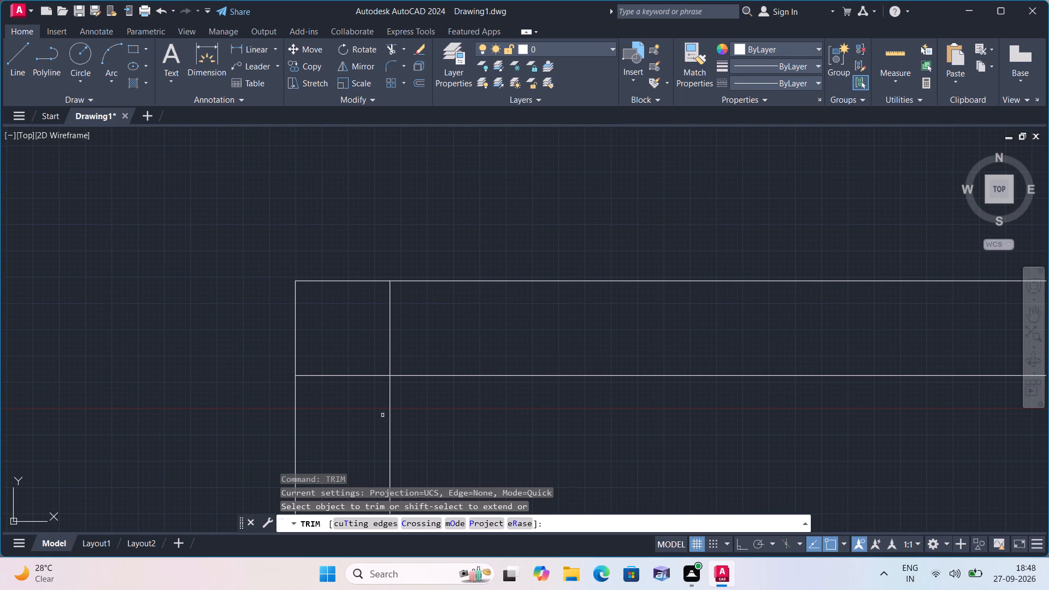
{"action": "left_click", "coordinate": [339, 382]}
{"action": "left_click", "coordinate": [388, 334]}
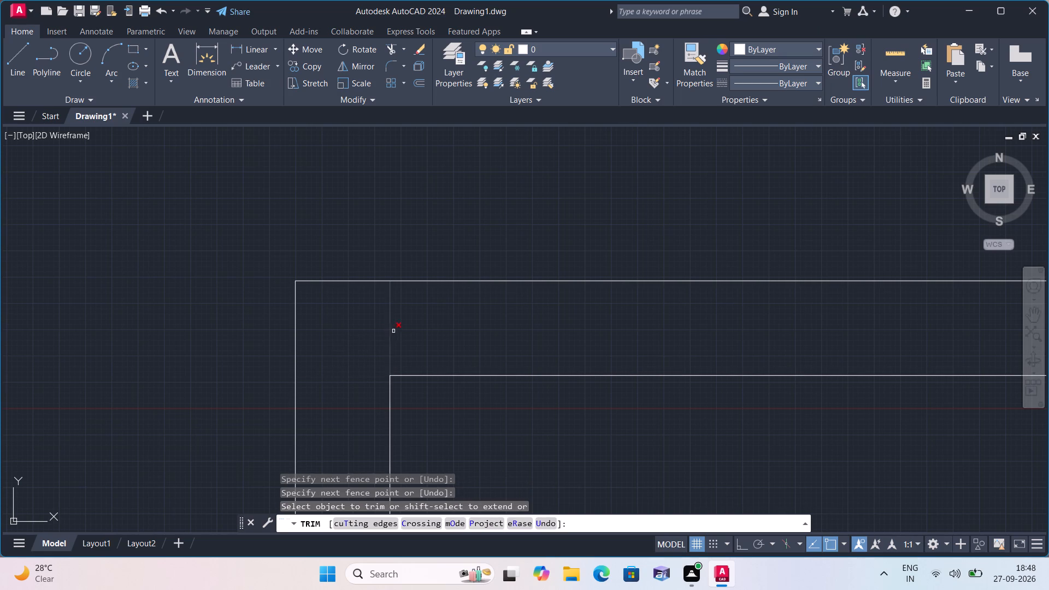
{"action": "left_click", "coordinate": [397, 331]}
{"action": "left_click", "coordinate": [377, 351]}
{"action": "scroll", "coordinate": [372, 364], "scroll_direction": "down", "scroll_amount": 2}
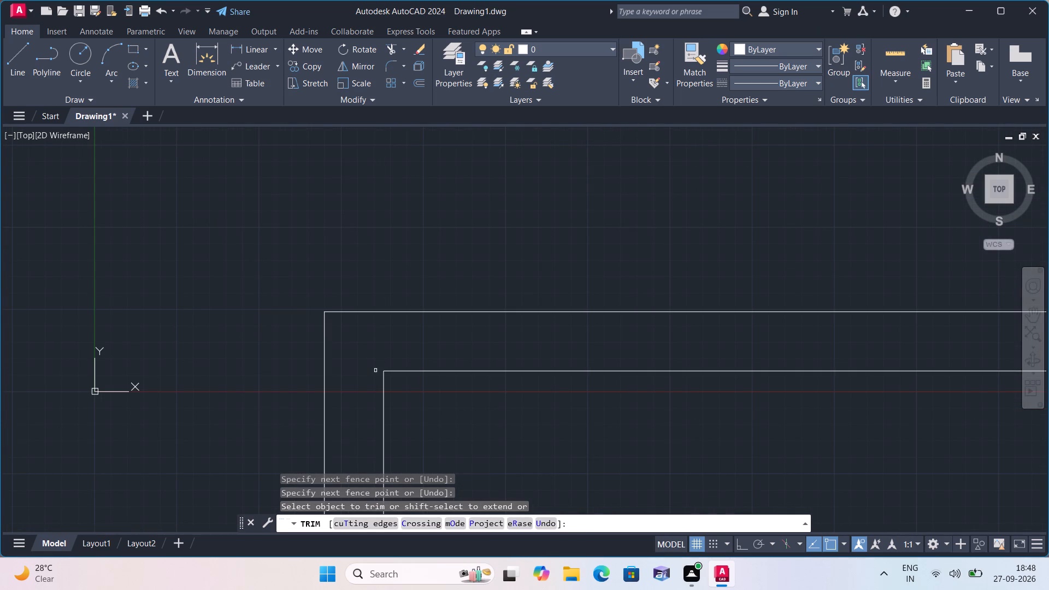
{"action": "key", "text": "Escape"}
Offset the inner face of the left outer wall 5' to the right, into the plan.
{"action": "middle_click_drag", "start_coordinate": [458, 417], "coordinate": [352, 282]}
{"action": "scroll", "coordinate": [420, 357], "scroll_direction": "down", "scroll_amount": 3}
{"action": "middle_click_drag", "start_coordinate": [455, 359], "coordinate": [447, 360]}
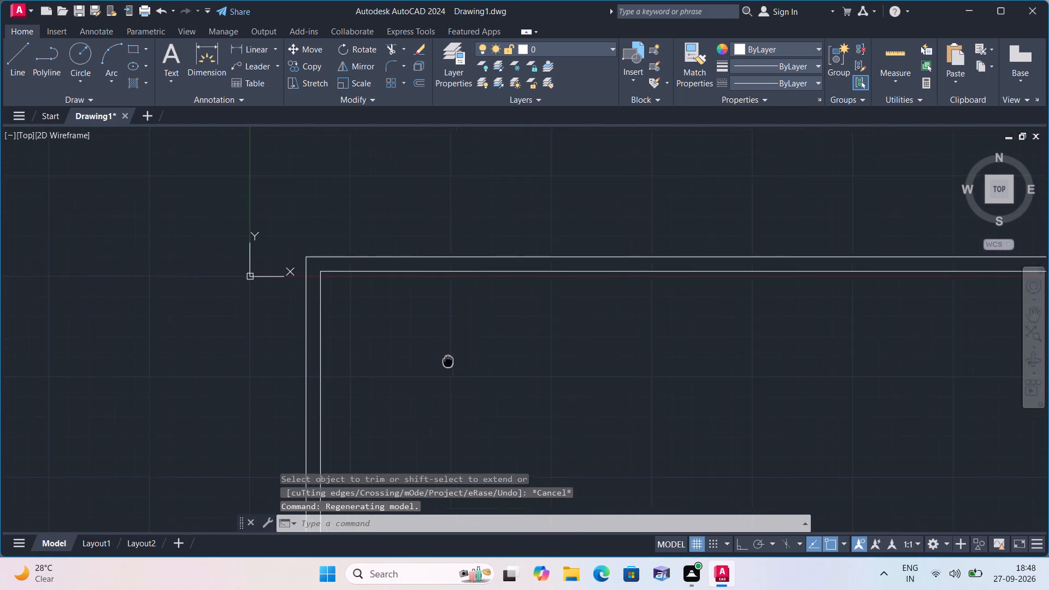
{"action": "middle_click_drag", "start_coordinate": [447, 360], "coordinate": [299, 316]}
{"action": "scroll", "coordinate": [257, 331], "scroll_direction": "down", "scroll_amount": 1}
{"action": "middle_click_drag", "start_coordinate": [349, 358], "coordinate": [250, 344]}
{"action": "scroll", "coordinate": [326, 350], "scroll_direction": "down", "scroll_amount": 1}
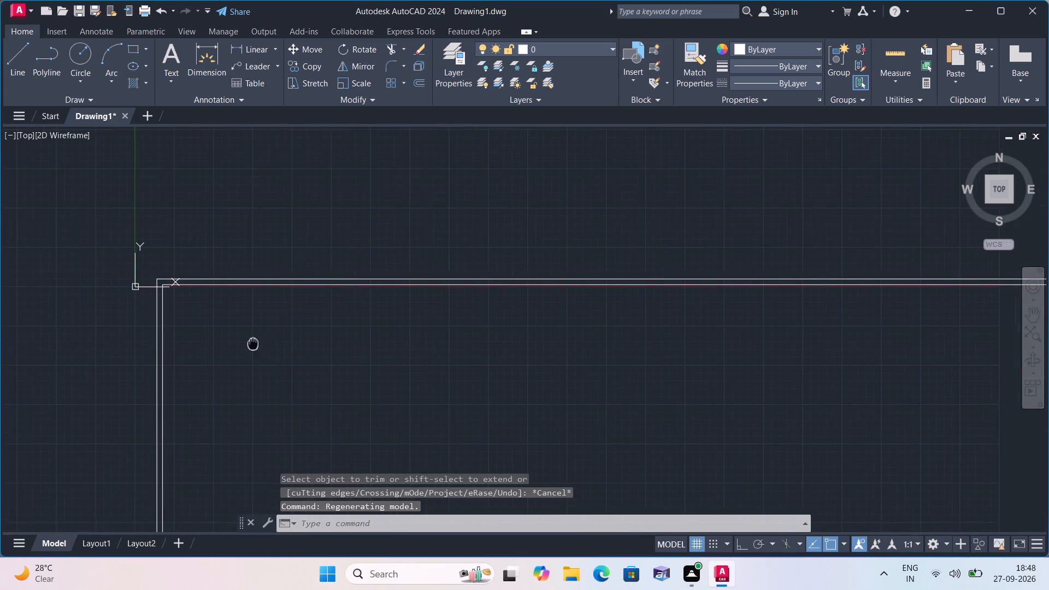
{"action": "middle_click_drag", "start_coordinate": [250, 344], "coordinate": [250, 344]}
{"action": "middle_click_drag", "start_coordinate": [358, 358], "coordinate": [318, 342]}
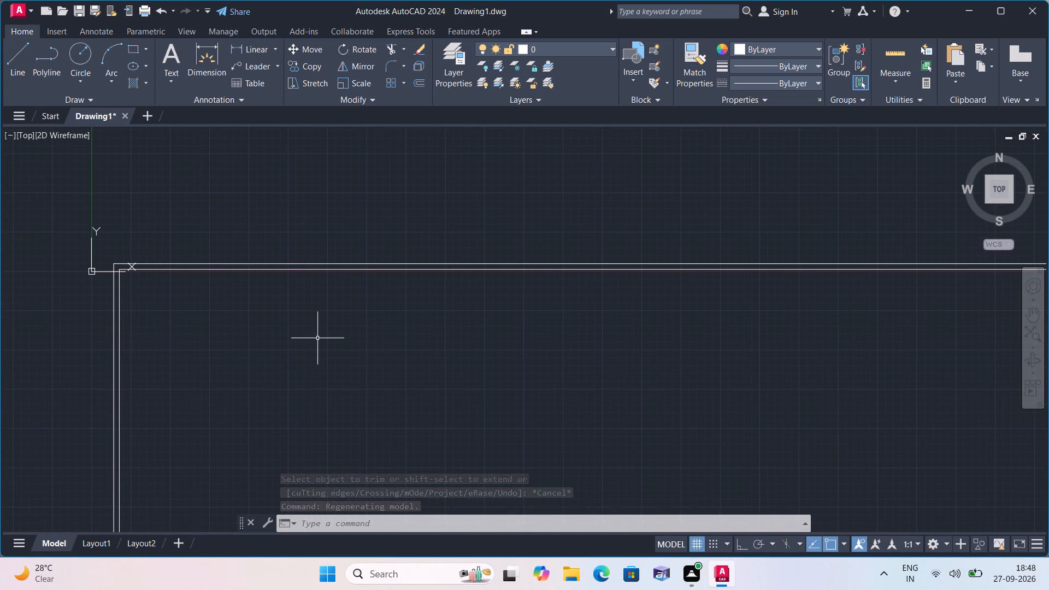
{"action": "type", "text": "offset"}
{"action": "key", "text": "space"}
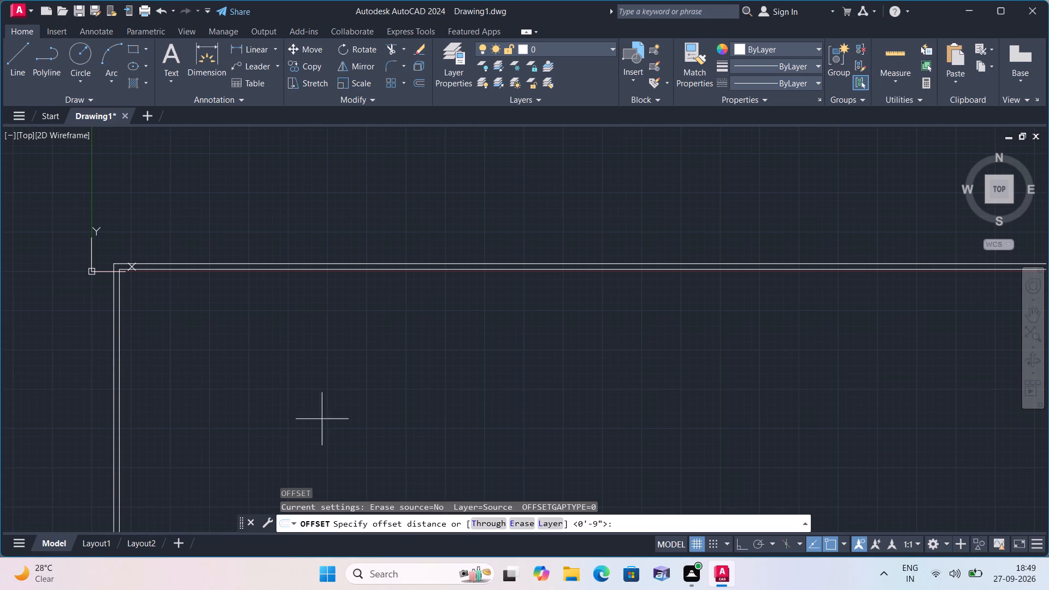
{"action": "key", "text": "5"}
{"action": "key", "text": "apostrophe"}
{"action": "key", "text": "space"}
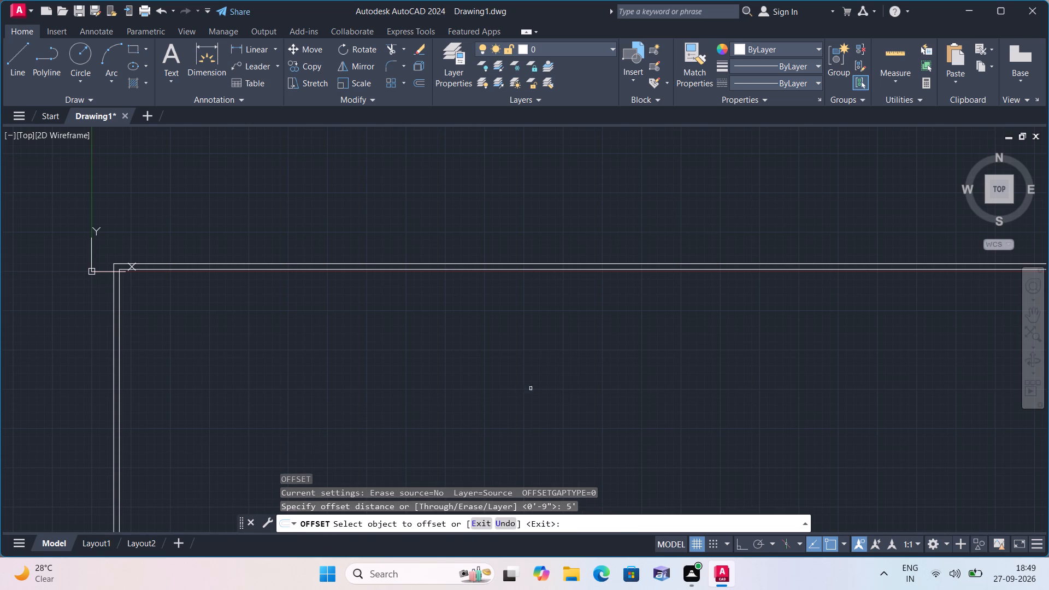
{"action": "left_click", "coordinate": [120, 416]}
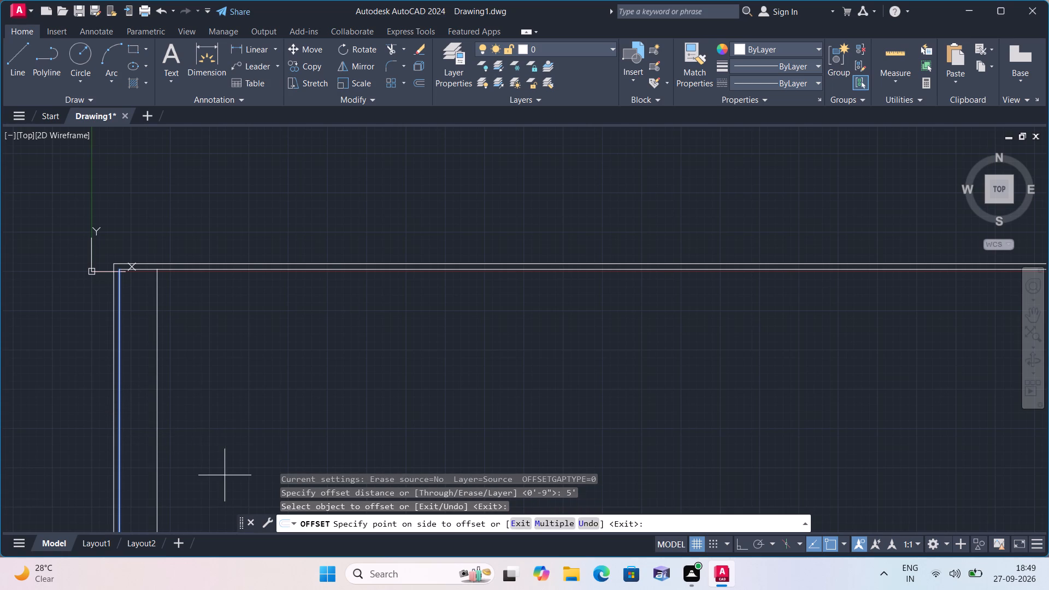
{"action": "left_click", "coordinate": [245, 454]}
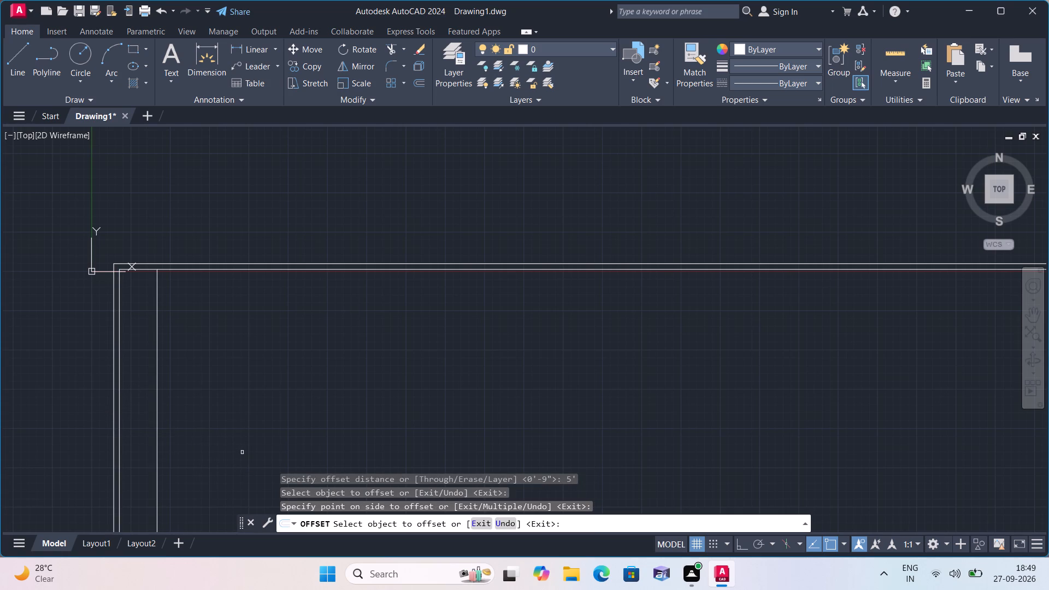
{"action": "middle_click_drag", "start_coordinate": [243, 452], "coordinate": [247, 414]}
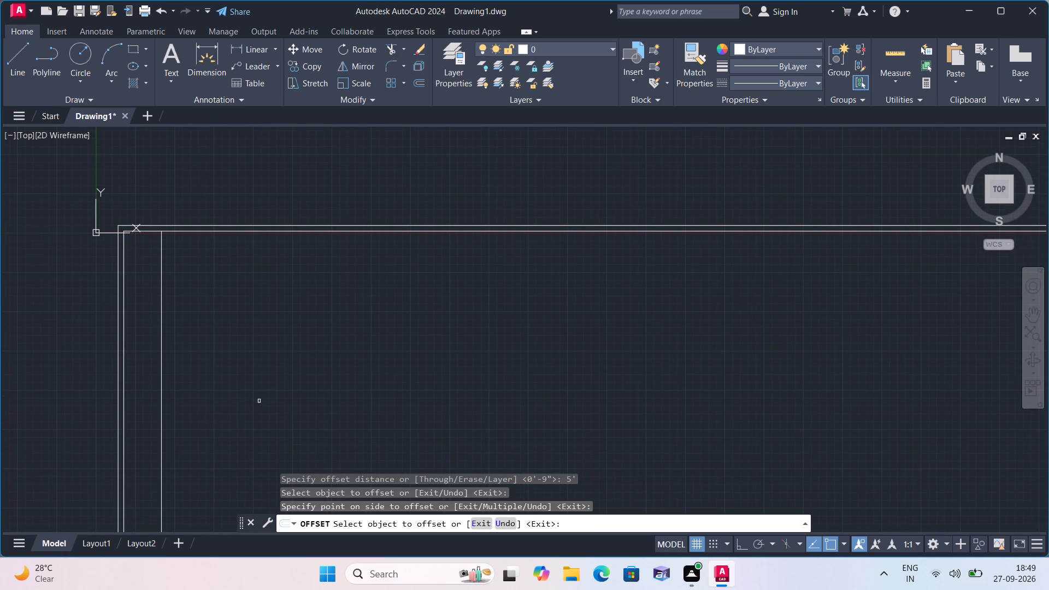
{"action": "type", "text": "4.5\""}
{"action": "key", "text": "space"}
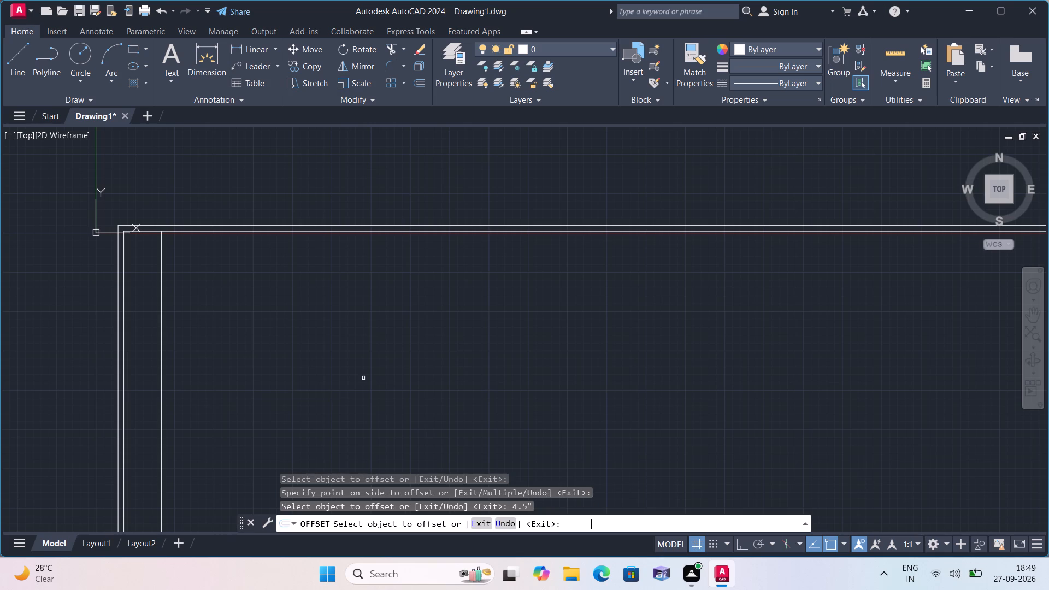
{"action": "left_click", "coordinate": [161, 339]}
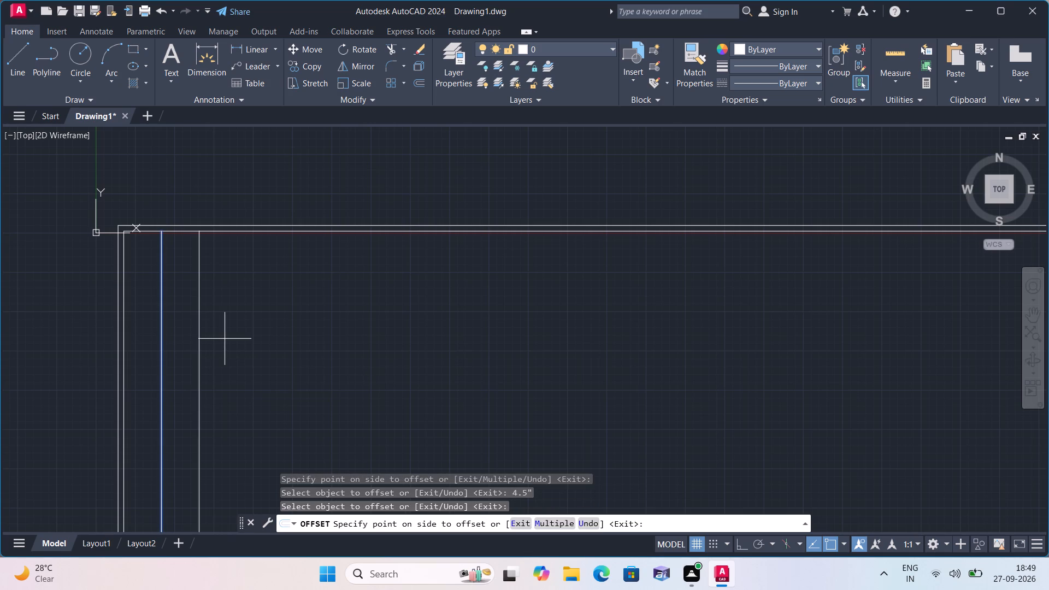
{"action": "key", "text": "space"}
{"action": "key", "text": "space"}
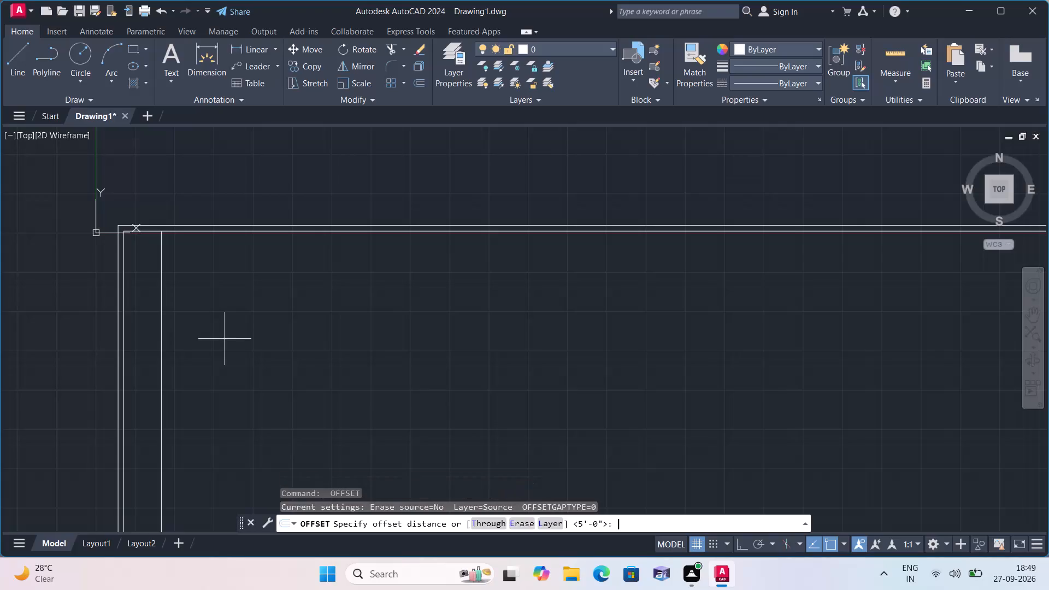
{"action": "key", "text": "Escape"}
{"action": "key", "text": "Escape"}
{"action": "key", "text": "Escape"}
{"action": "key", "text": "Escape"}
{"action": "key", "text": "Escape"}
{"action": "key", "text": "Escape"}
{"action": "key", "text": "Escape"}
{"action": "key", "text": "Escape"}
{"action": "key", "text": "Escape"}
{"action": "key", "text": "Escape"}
Offset the new vertical line 4.5" to the right to give the first partition wall its thickness.
{"action": "key", "text": "space"}
{"action": "type", "text": "4.5\""}
{"action": "key", "text": "space"}
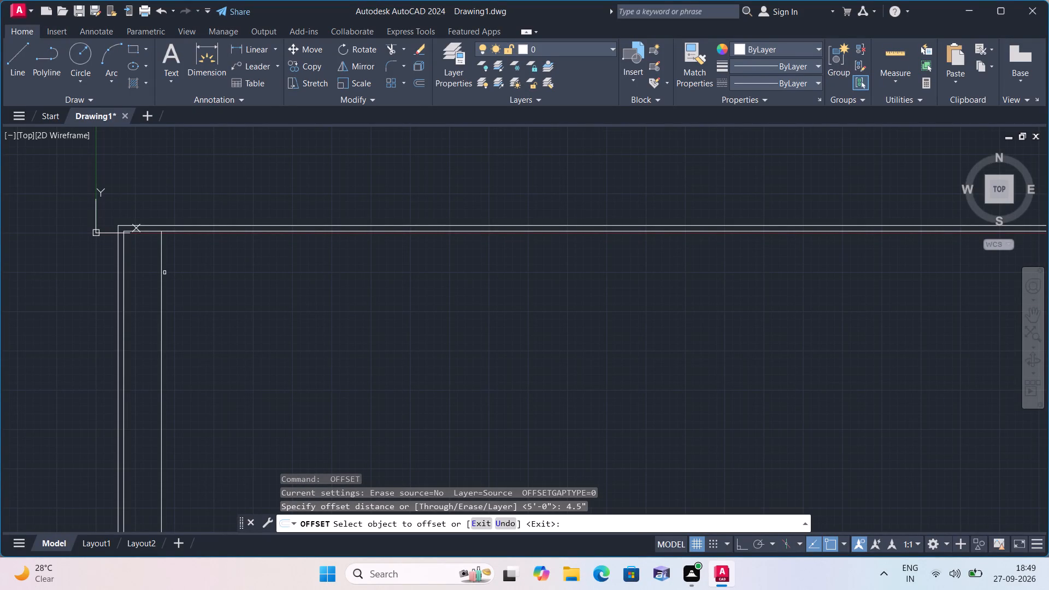
{"action": "left_click", "coordinate": [162, 273]}
{"action": "left_click", "coordinate": [192, 278]}
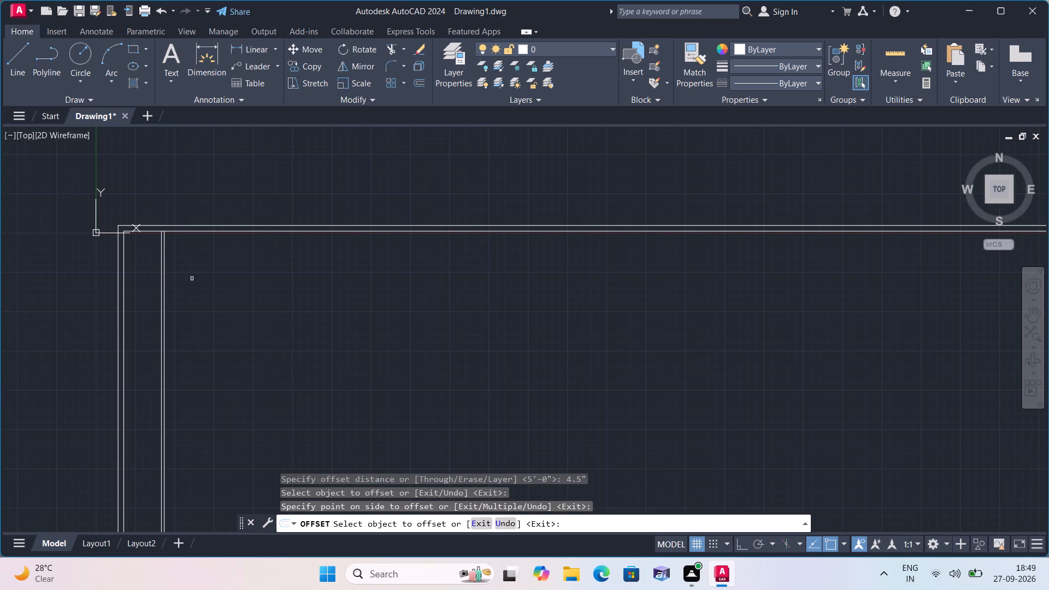
Offset the right face of the first partition wall 8' to the right.
{"action": "middle_click_drag", "start_coordinate": [204, 344], "coordinate": [146, 279]}
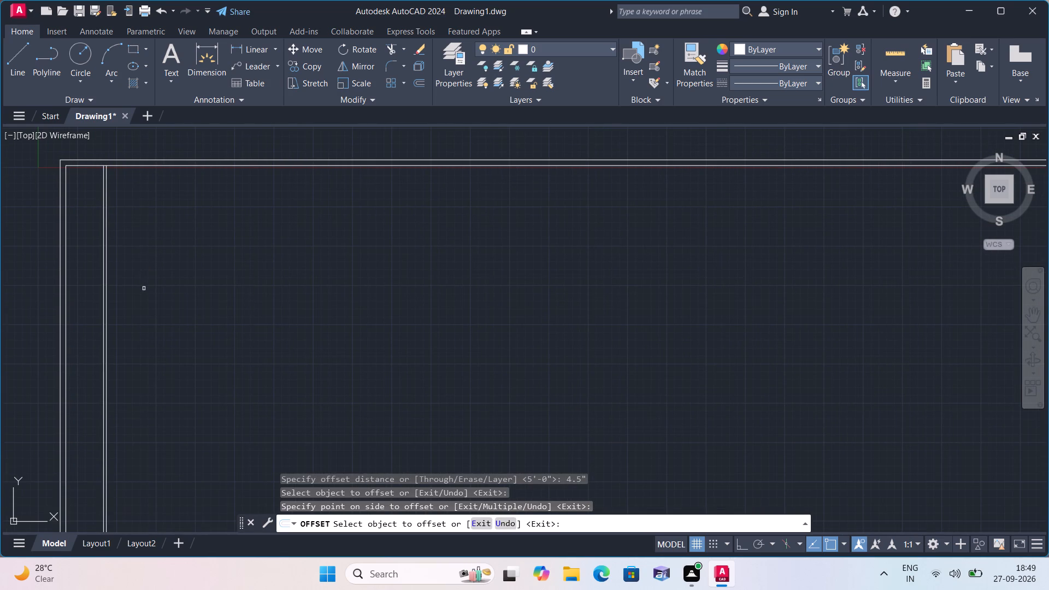
{"action": "key", "text": "space"}
{"action": "key", "text": "space"}
{"action": "type", "text": "8'"}
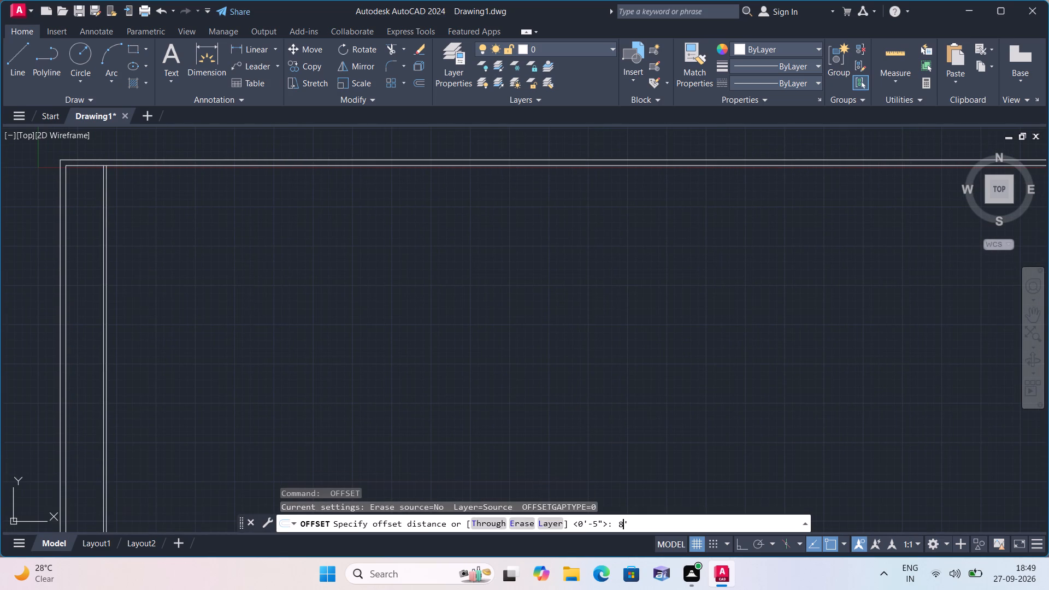
{"action": "key", "text": "space"}
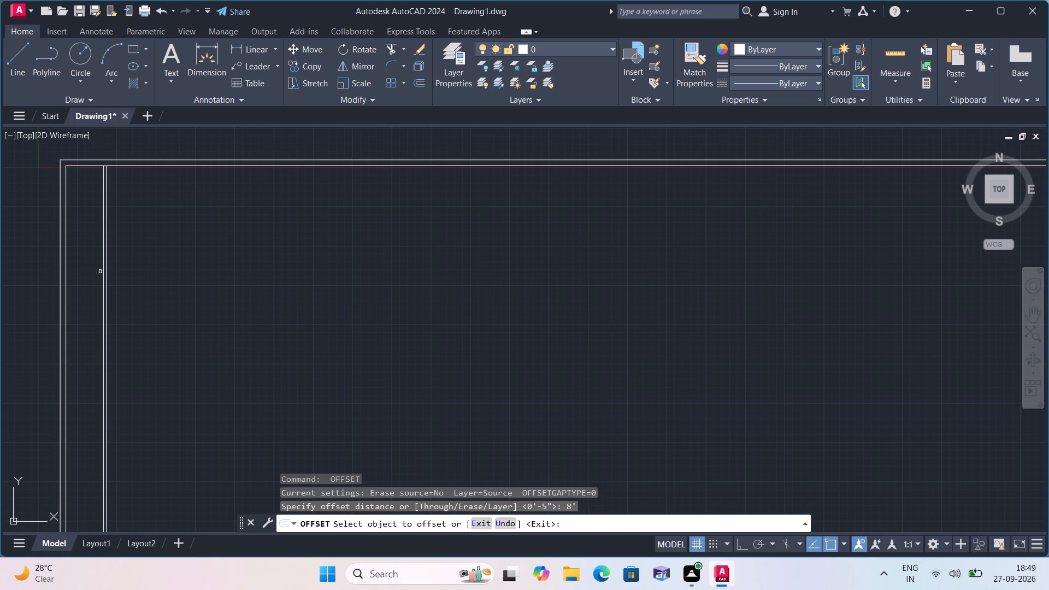
{"action": "scroll", "coordinate": [107, 263], "scroll_direction": "up", "scroll_amount": 1}
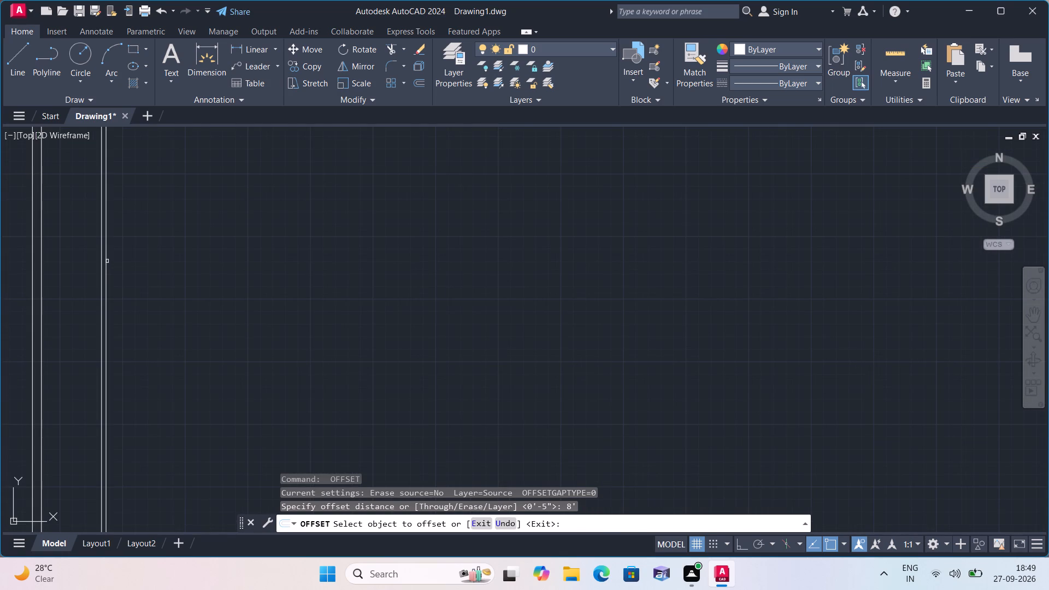
{"action": "left_click", "coordinate": [107, 261]}
{"action": "left_click", "coordinate": [127, 262]}
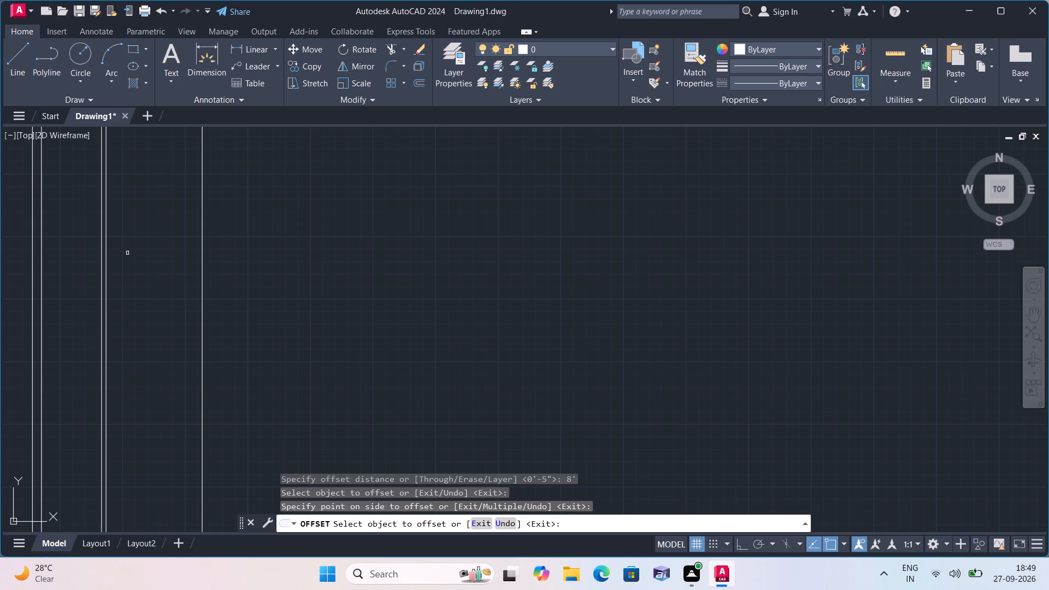
Offset the rightmost vertical line 4.5" to the right to form the second partition wall's thickness.
{"action": "key", "text": "space"}
{"action": "key", "text": "space"}
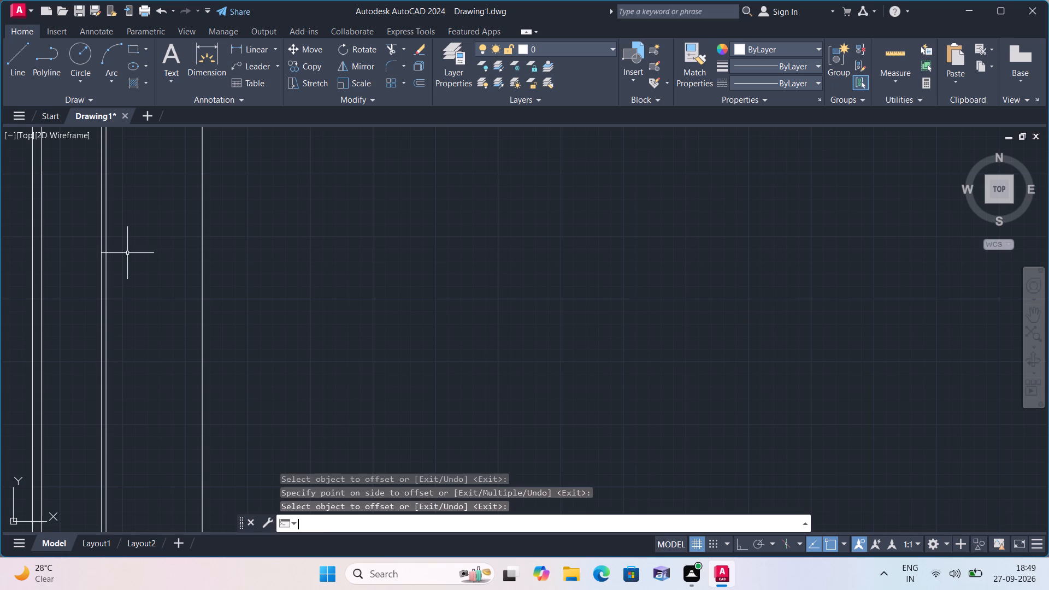
{"action": "type", "text": "4.5\""}
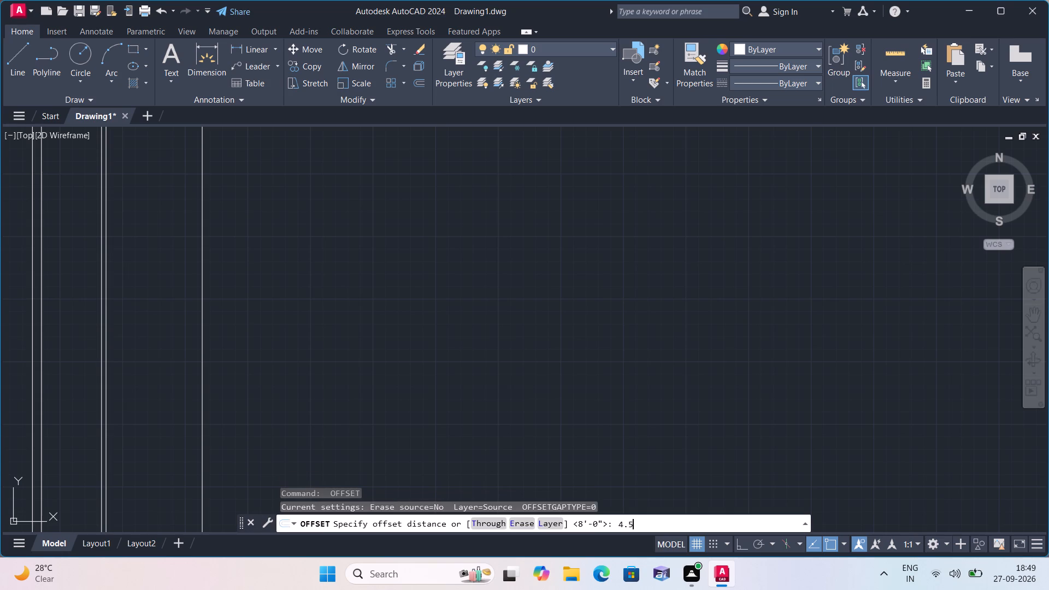
{"action": "key", "text": "space"}
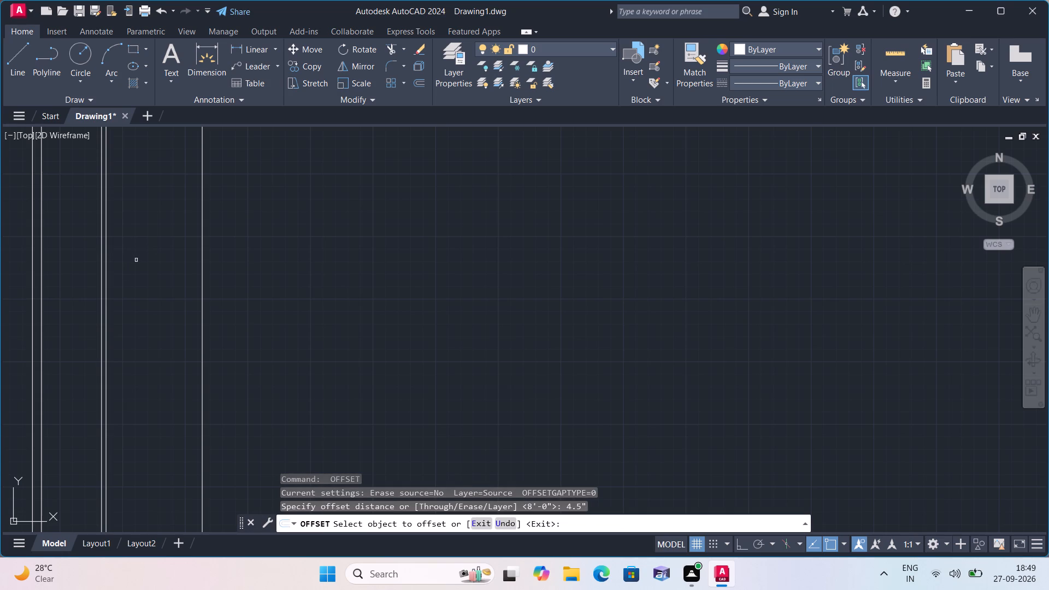
{"action": "scroll", "coordinate": [153, 265], "scroll_direction": "down", "scroll_amount": 1}
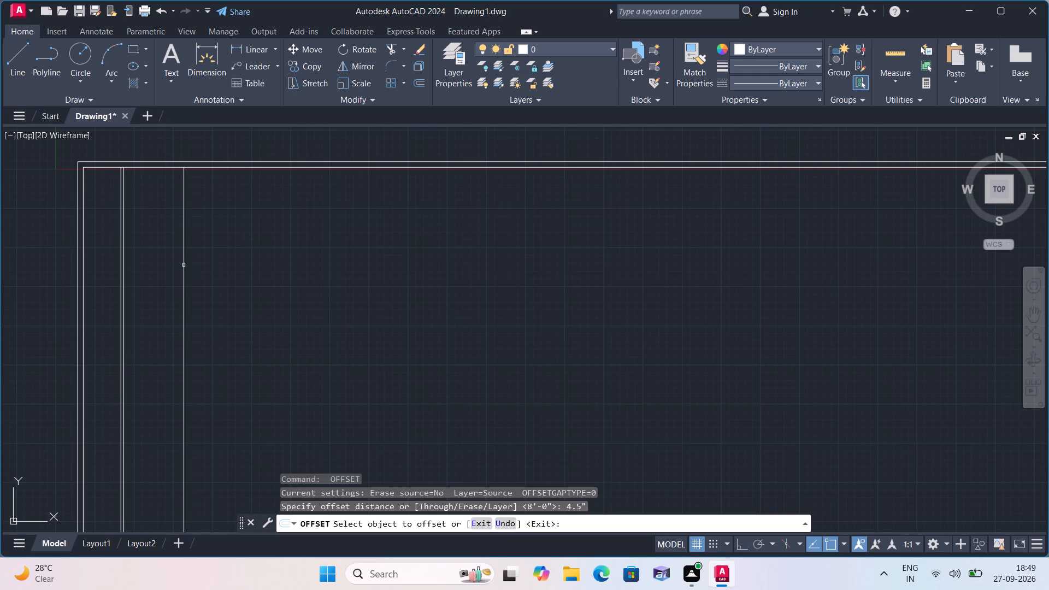
{"action": "left_click", "coordinate": [184, 265]}
{"action": "left_click", "coordinate": [196, 263]}
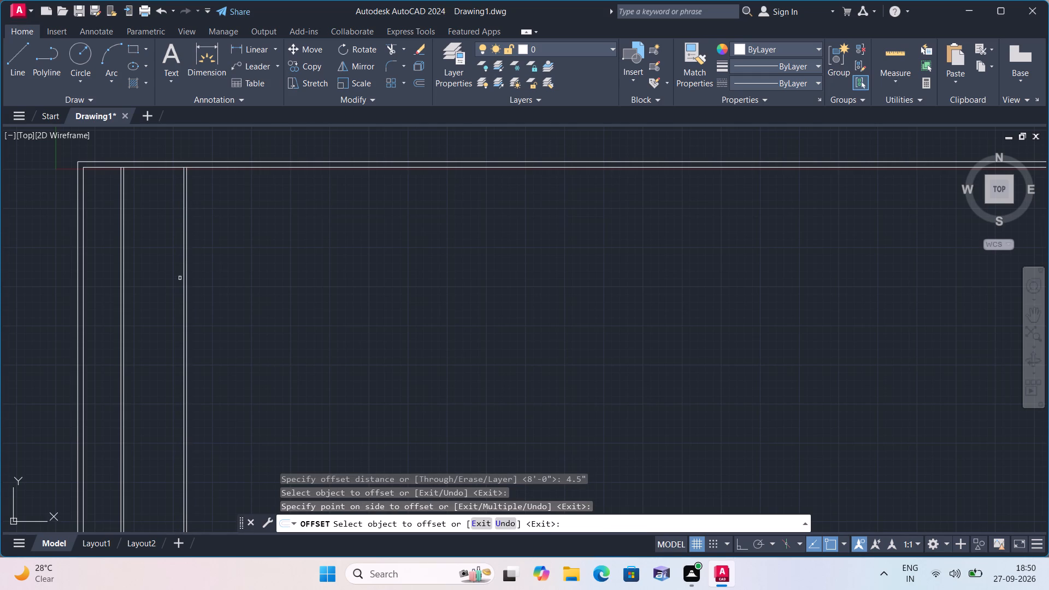
Offset the right face of the second partition wall 20' to the right.
{"action": "scroll", "coordinate": [315, 204], "scroll_direction": "down", "scroll_amount": 1}
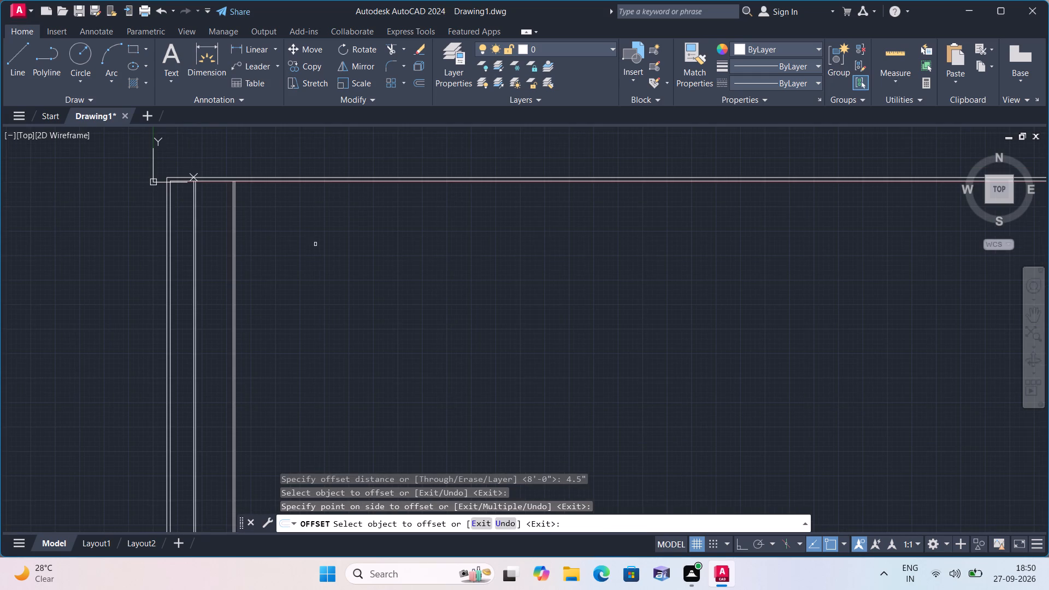
{"action": "middle_click_drag", "start_coordinate": [314, 244], "coordinate": [184, 282]}
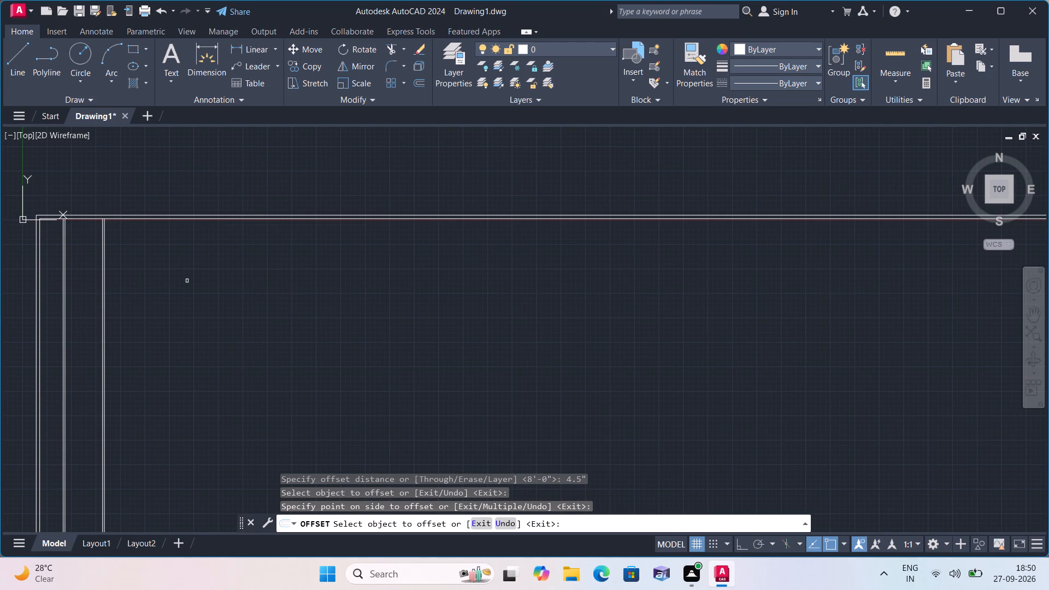
{"action": "key", "text": "space"}
{"action": "key", "text": "space"}
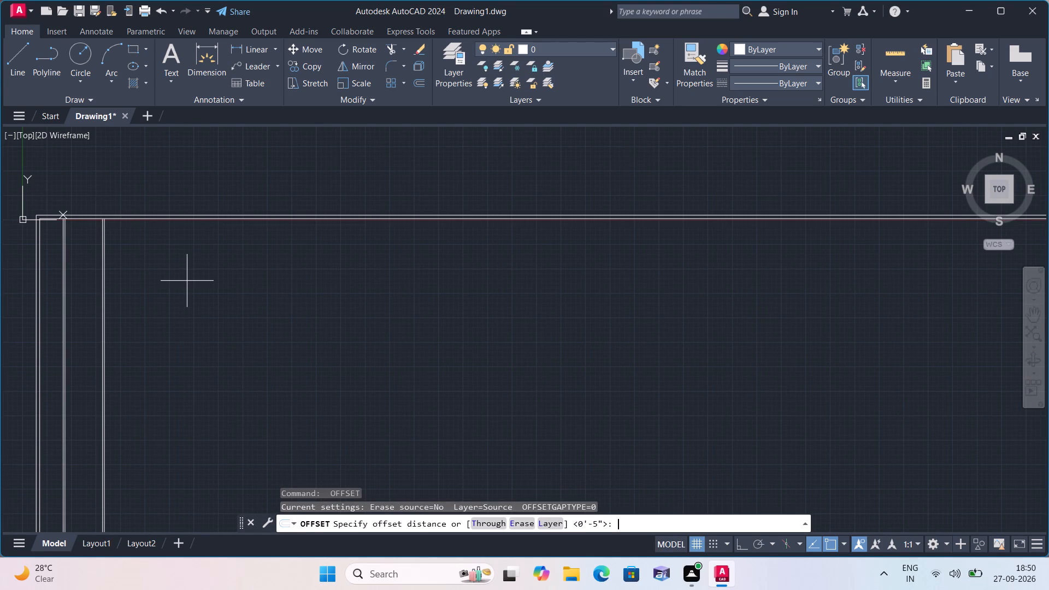
{"action": "type", "text": "20'"}
{"action": "key", "text": "space"}
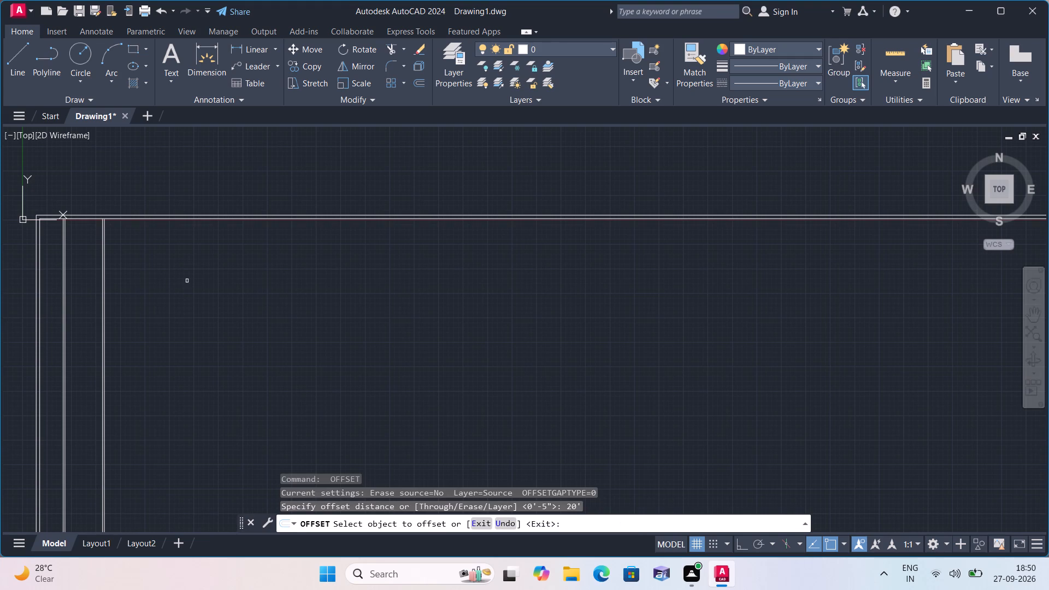
{"action": "scroll", "coordinate": [152, 276], "scroll_direction": "up", "scroll_amount": 1}
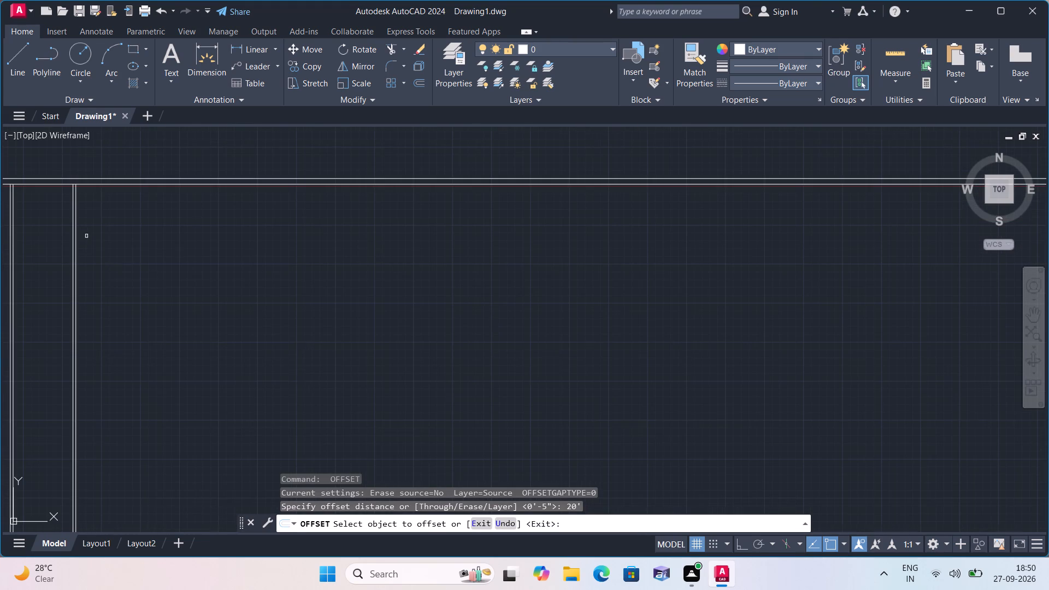
{"action": "scroll", "coordinate": [85, 233], "scroll_direction": "up", "scroll_amount": 2}
{"action": "left_click", "coordinate": [72, 221]}
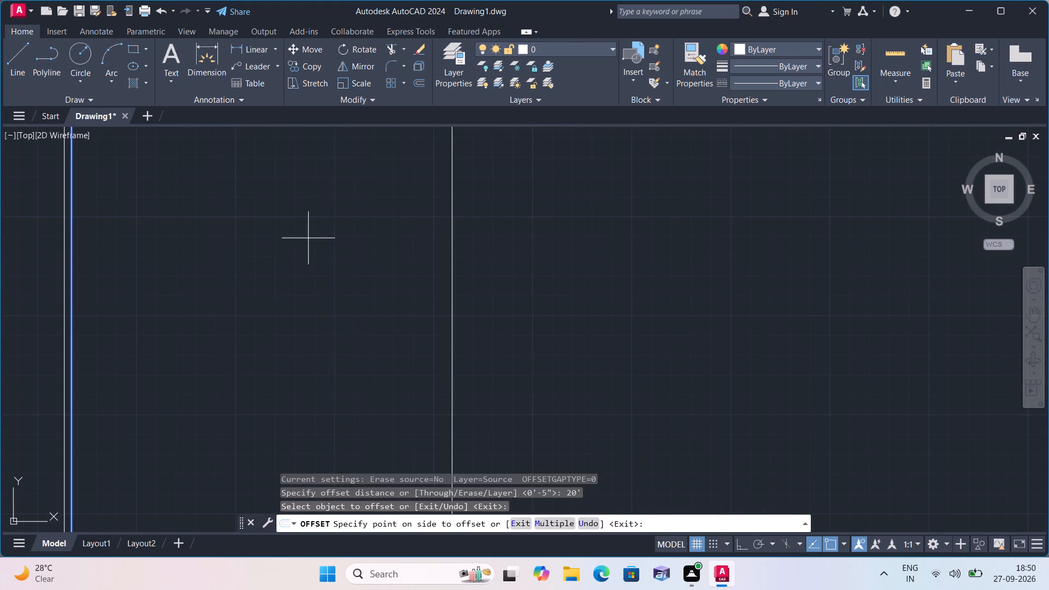
{"action": "left_click", "coordinate": [309, 238]}
{"action": "scroll", "coordinate": [314, 240], "scroll_direction": "down", "scroll_amount": 2}
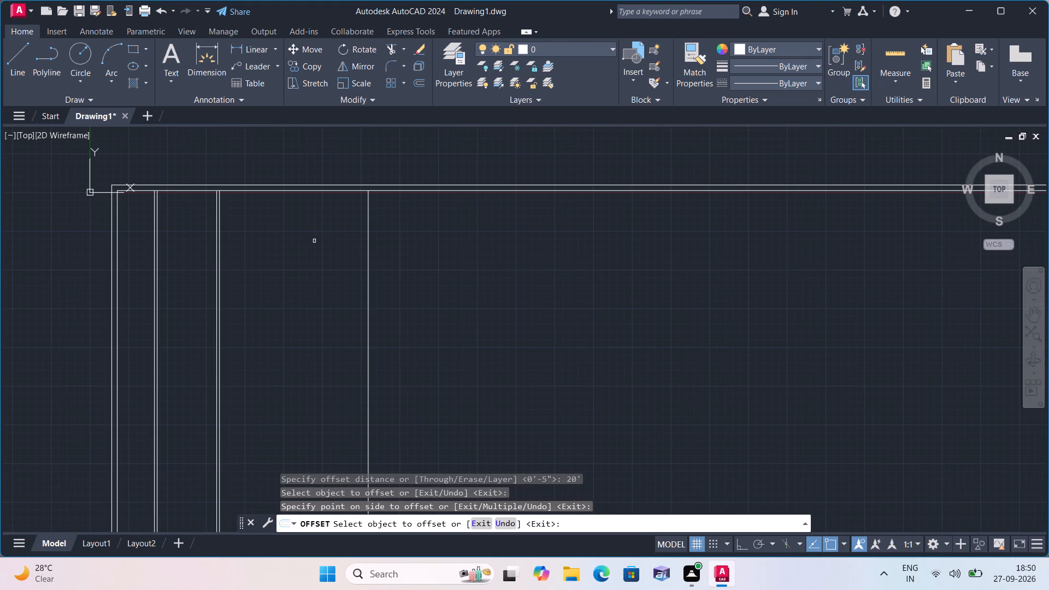
Offset the rightmost vertical line 9" to the right to give the right outer wall its thickness.
{"action": "key", "text": "space"}
{"action": "key", "text": "space"}
{"action": "type", "text": "9\""}
{"action": "key", "text": "space"}
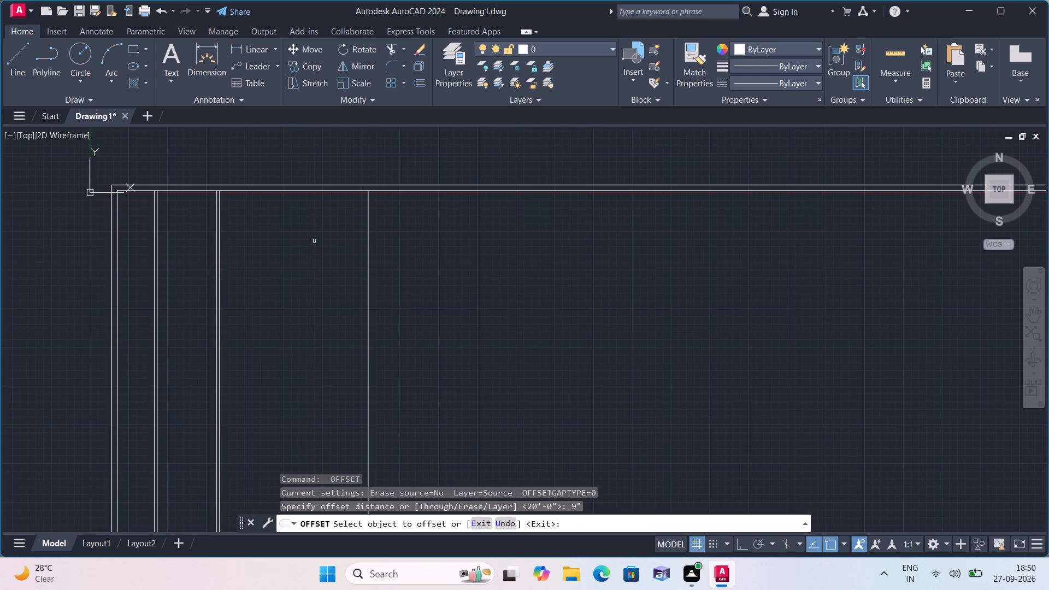
{"action": "left_click", "coordinate": [368, 222]}
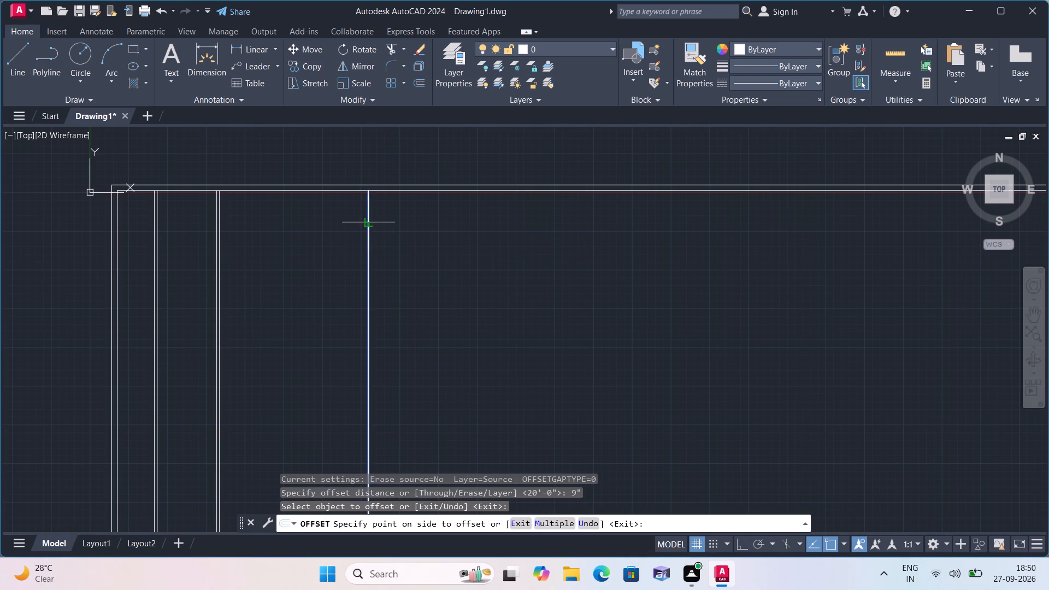
{"action": "left_click", "coordinate": [411, 229]}
{"action": "key", "text": "space"}
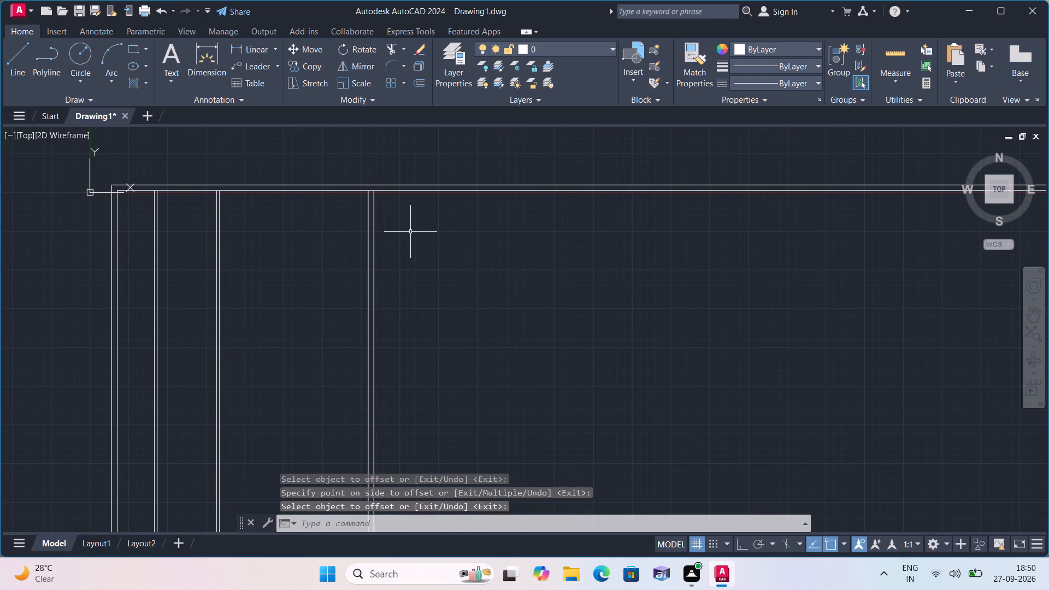
Draw a short vertical line from the top of the right wall's outer face up to the outer top wall line.
{"action": "type", "text": "l"}
{"action": "key", "text": "space"}
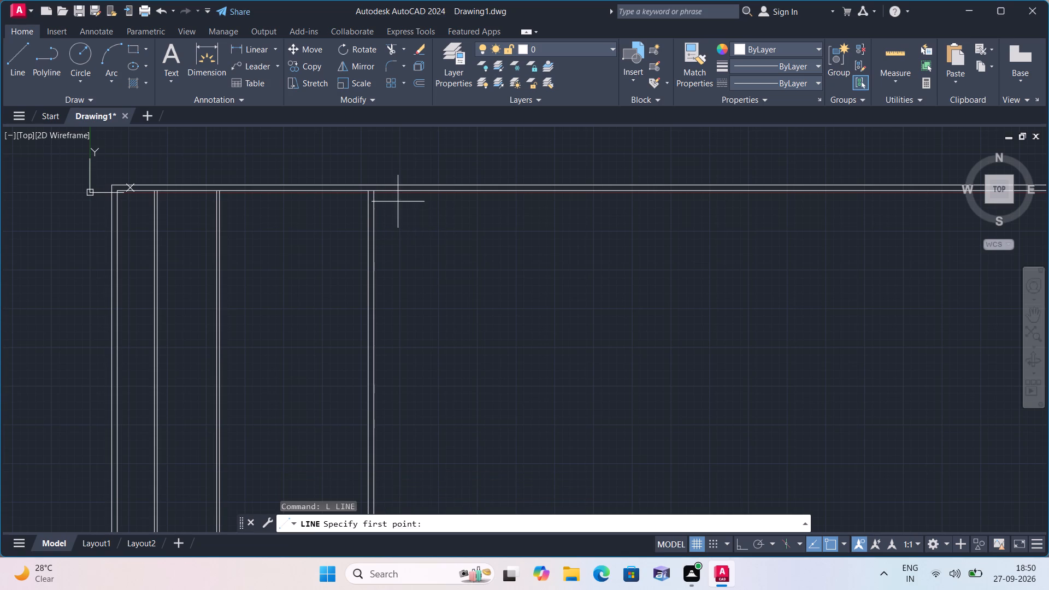
{"action": "scroll", "coordinate": [394, 198], "scroll_direction": "up", "scroll_amount": 1}
{"action": "left_click", "coordinate": [361, 187]}
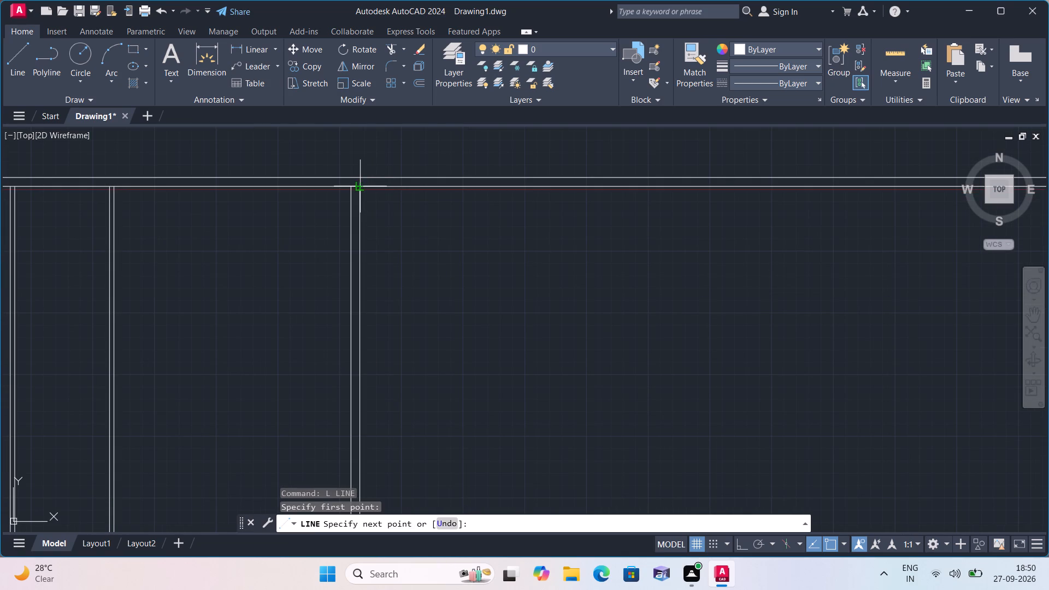
{"action": "left_click", "coordinate": [358, 175]}
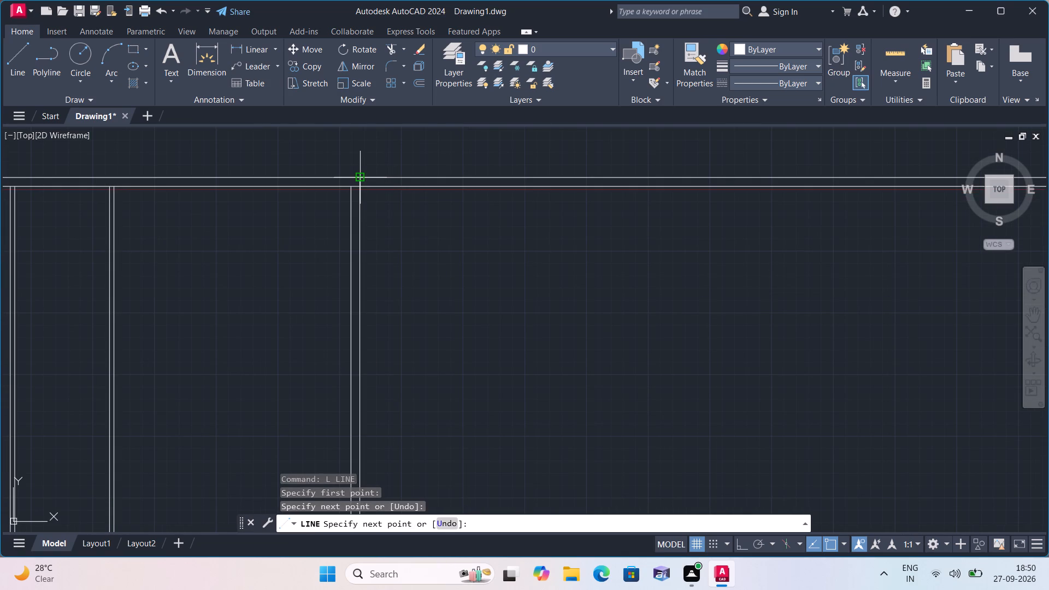
{"action": "key", "text": "space"}
Trim both top wall lines where they extend beyond the right outer wall.
{"action": "type", "text": "trim"}
{"action": "key", "text": "space"}
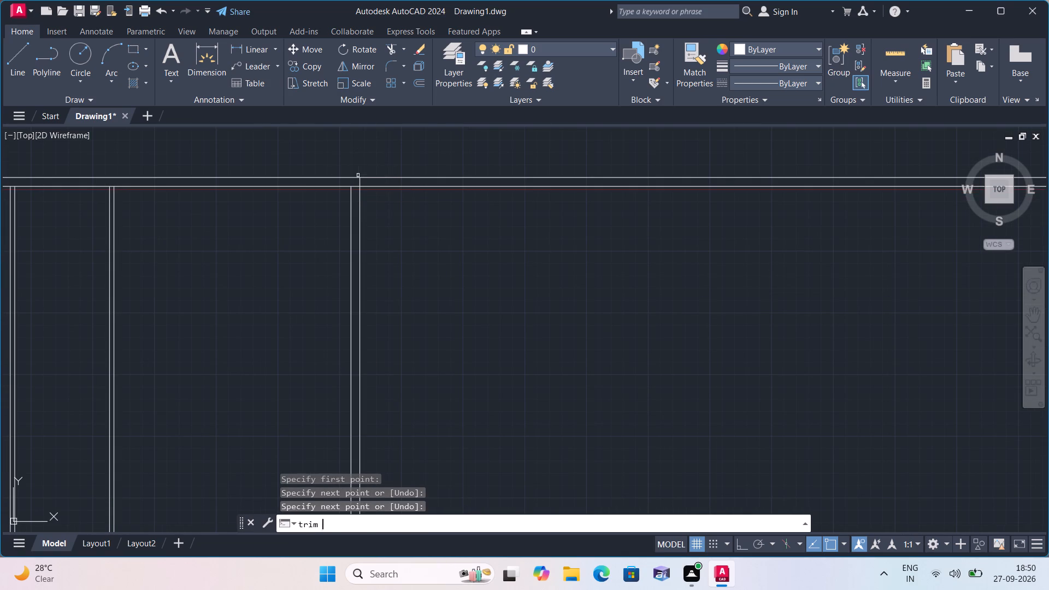
{"action": "left_click_drag", "start_coordinate": [434, 160], "coordinate": [435, 168]}
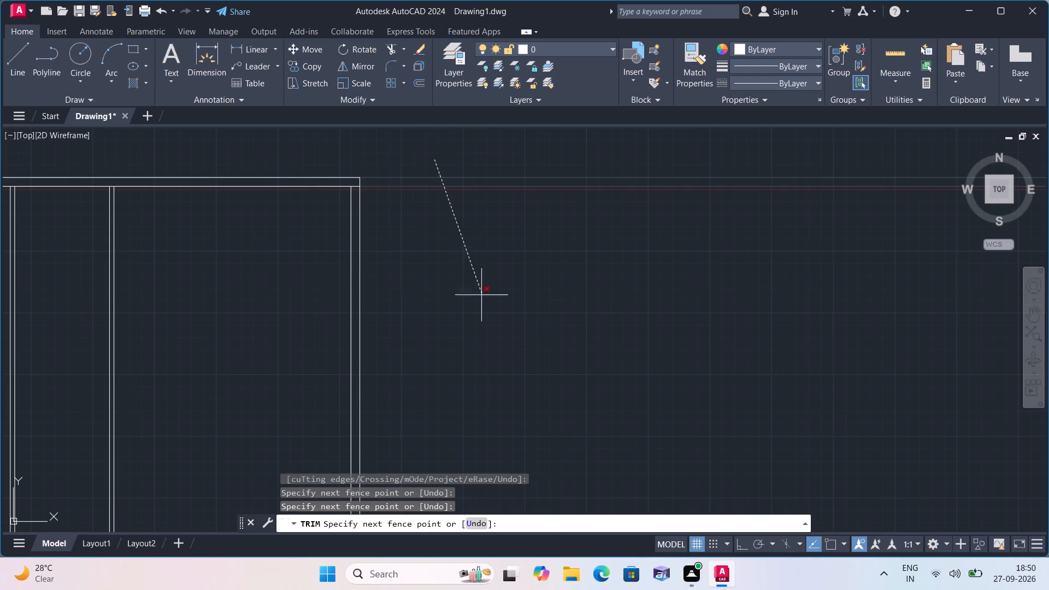
{"action": "left_click", "coordinate": [482, 302]}
{"action": "middle_click_drag", "start_coordinate": [437, 265], "coordinate": [596, 324]}
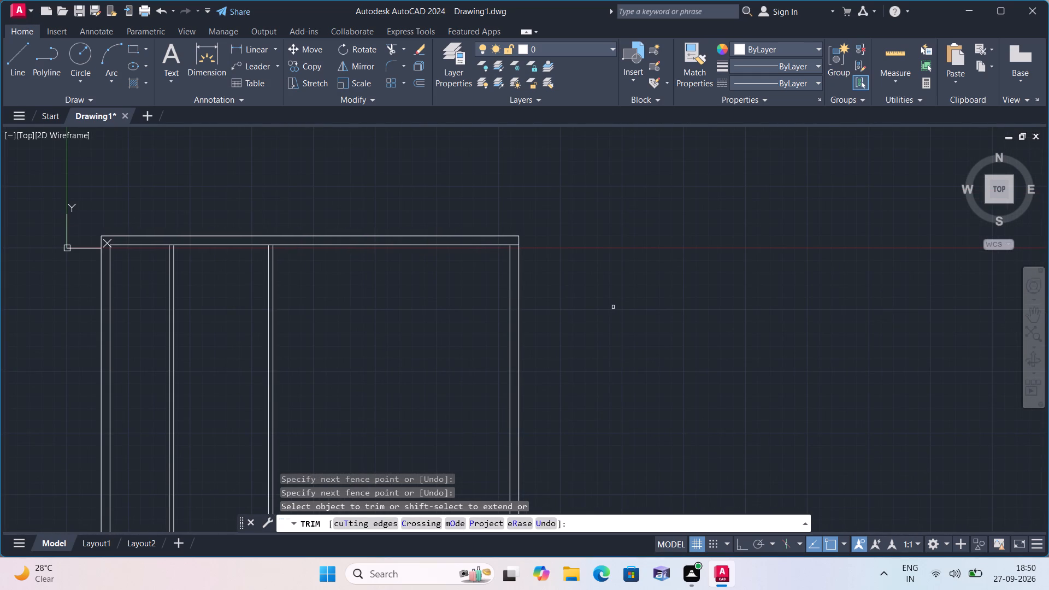
{"action": "key", "text": "space"}
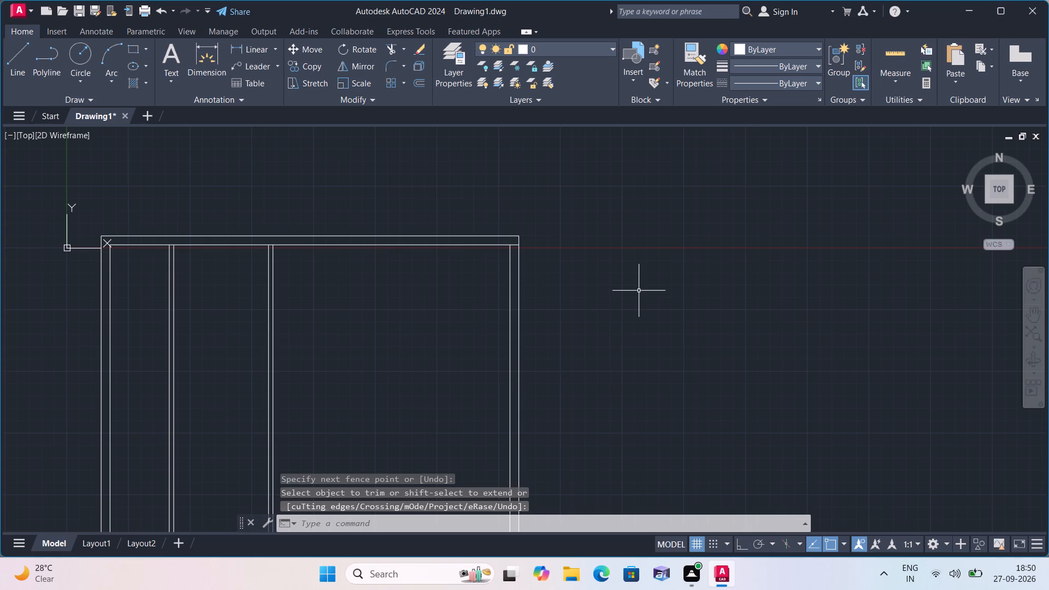
Offset the inner line of the top wall 3'6" downward.
{"action": "type", "text": "off"}
{"action": "key", "text": "space"}
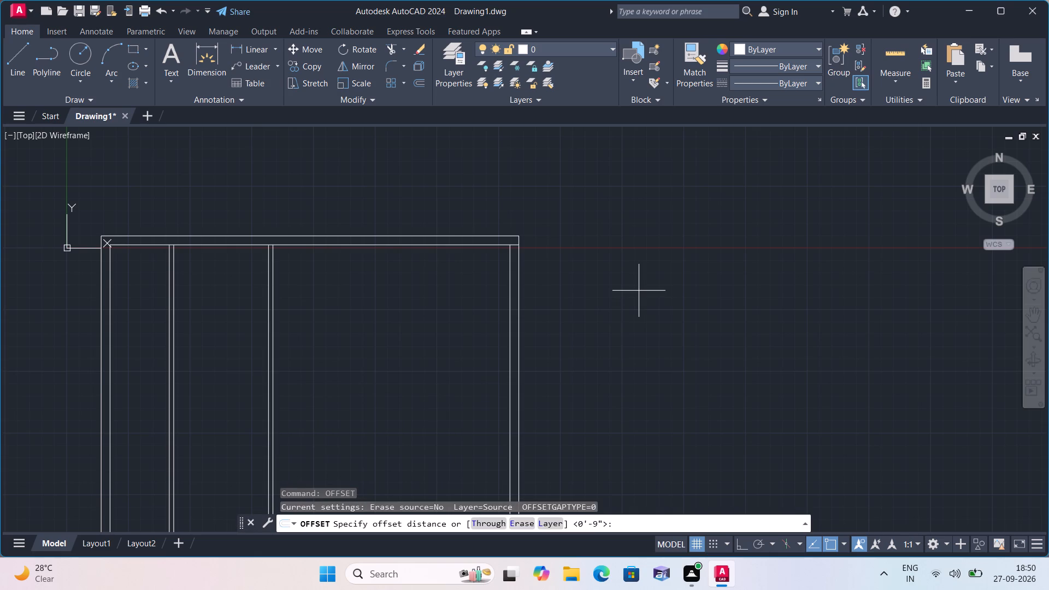
{"action": "type", "text": "3'6\""}
{"action": "key", "text": "space"}
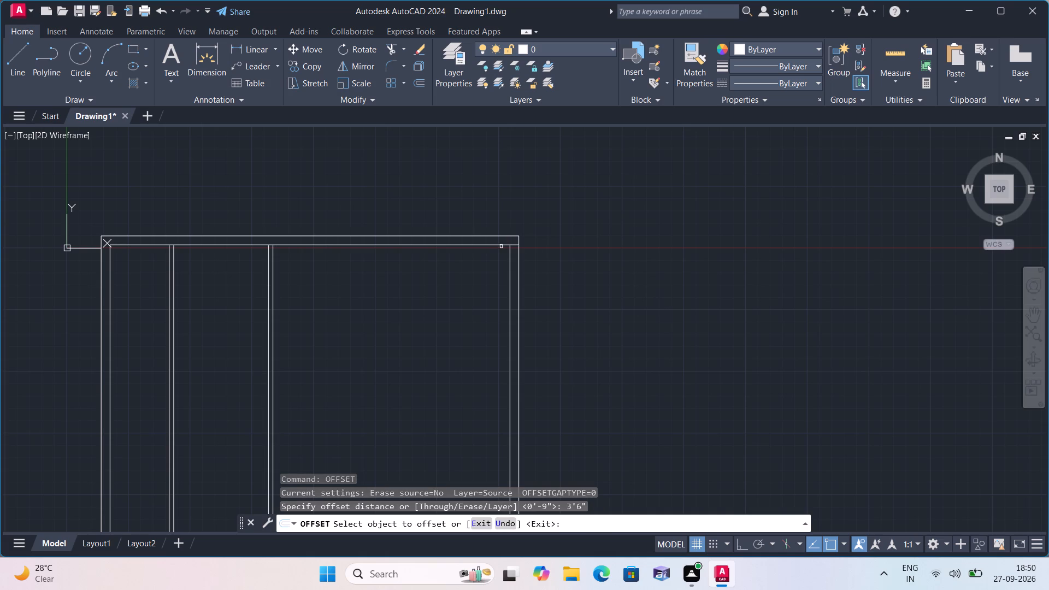
{"action": "left_click", "coordinate": [498, 246]}
{"action": "left_click", "coordinate": [461, 326]}
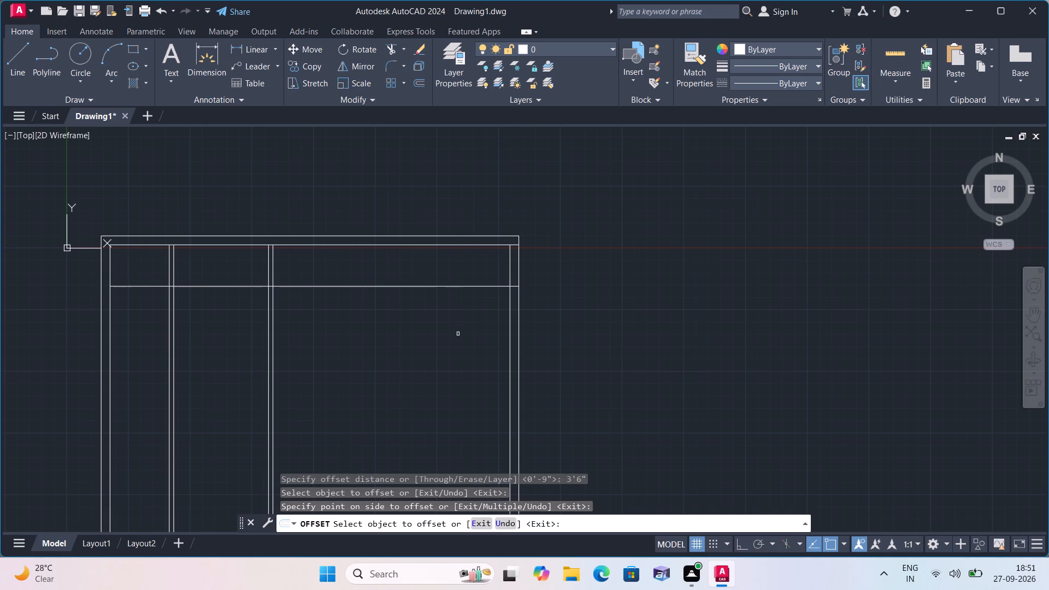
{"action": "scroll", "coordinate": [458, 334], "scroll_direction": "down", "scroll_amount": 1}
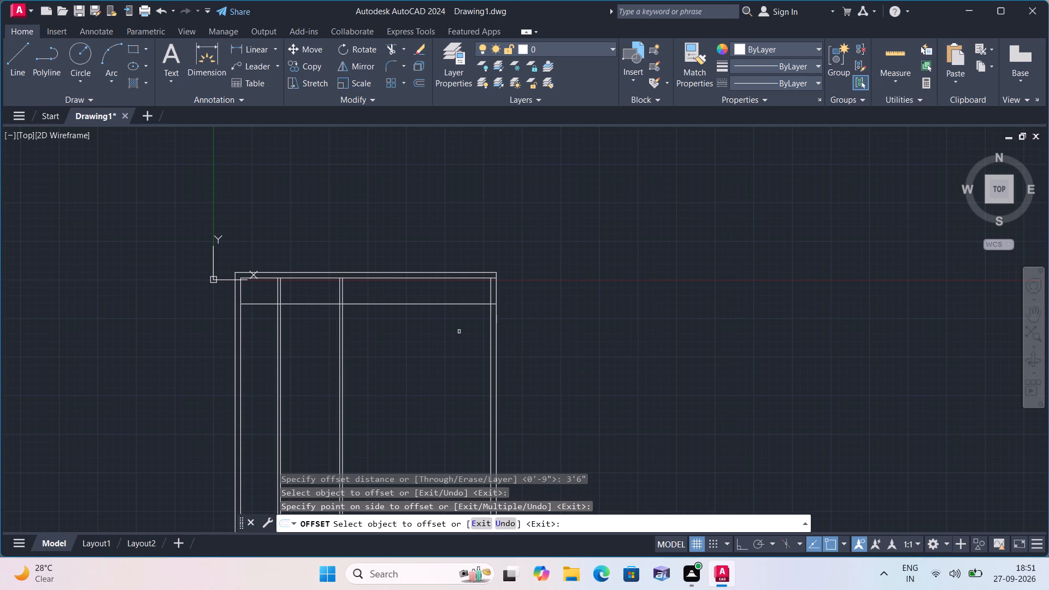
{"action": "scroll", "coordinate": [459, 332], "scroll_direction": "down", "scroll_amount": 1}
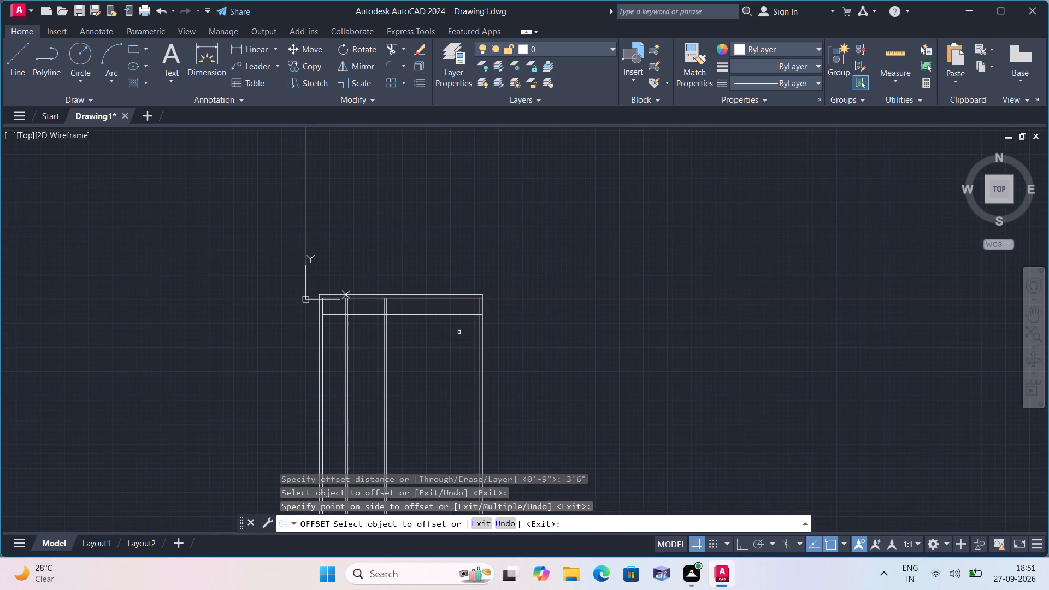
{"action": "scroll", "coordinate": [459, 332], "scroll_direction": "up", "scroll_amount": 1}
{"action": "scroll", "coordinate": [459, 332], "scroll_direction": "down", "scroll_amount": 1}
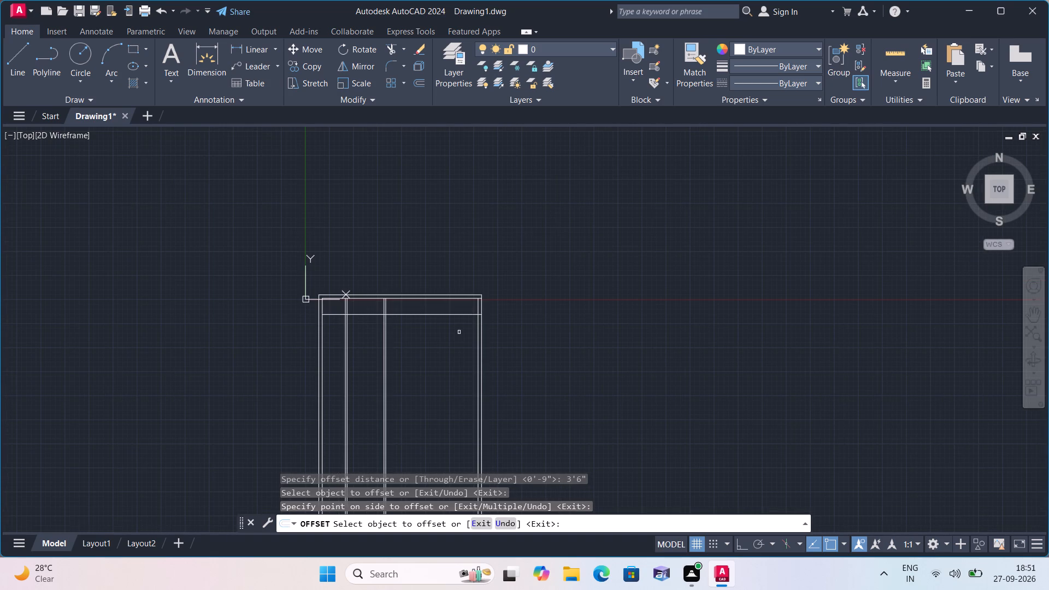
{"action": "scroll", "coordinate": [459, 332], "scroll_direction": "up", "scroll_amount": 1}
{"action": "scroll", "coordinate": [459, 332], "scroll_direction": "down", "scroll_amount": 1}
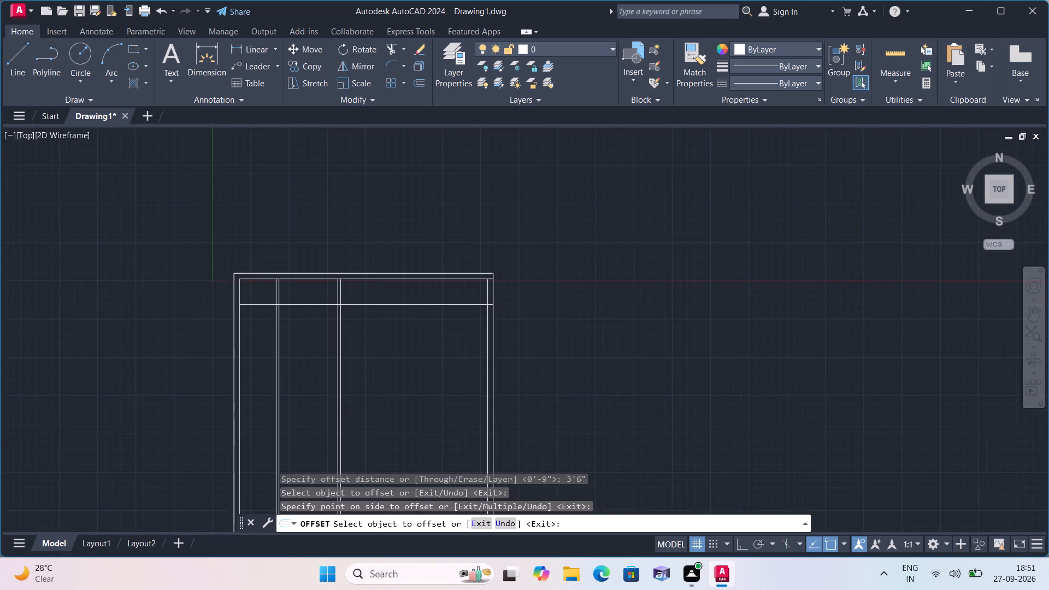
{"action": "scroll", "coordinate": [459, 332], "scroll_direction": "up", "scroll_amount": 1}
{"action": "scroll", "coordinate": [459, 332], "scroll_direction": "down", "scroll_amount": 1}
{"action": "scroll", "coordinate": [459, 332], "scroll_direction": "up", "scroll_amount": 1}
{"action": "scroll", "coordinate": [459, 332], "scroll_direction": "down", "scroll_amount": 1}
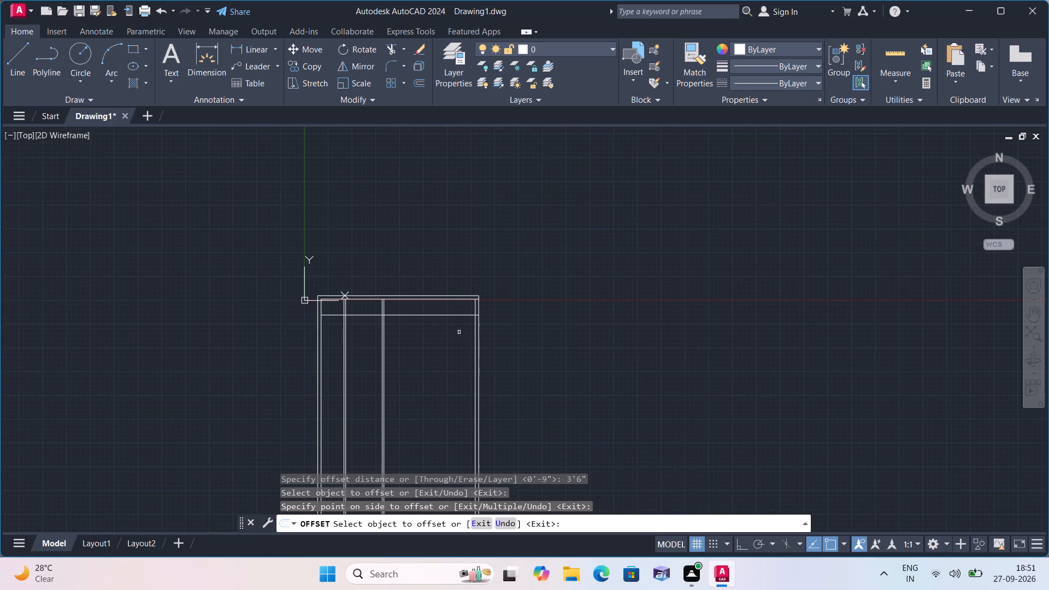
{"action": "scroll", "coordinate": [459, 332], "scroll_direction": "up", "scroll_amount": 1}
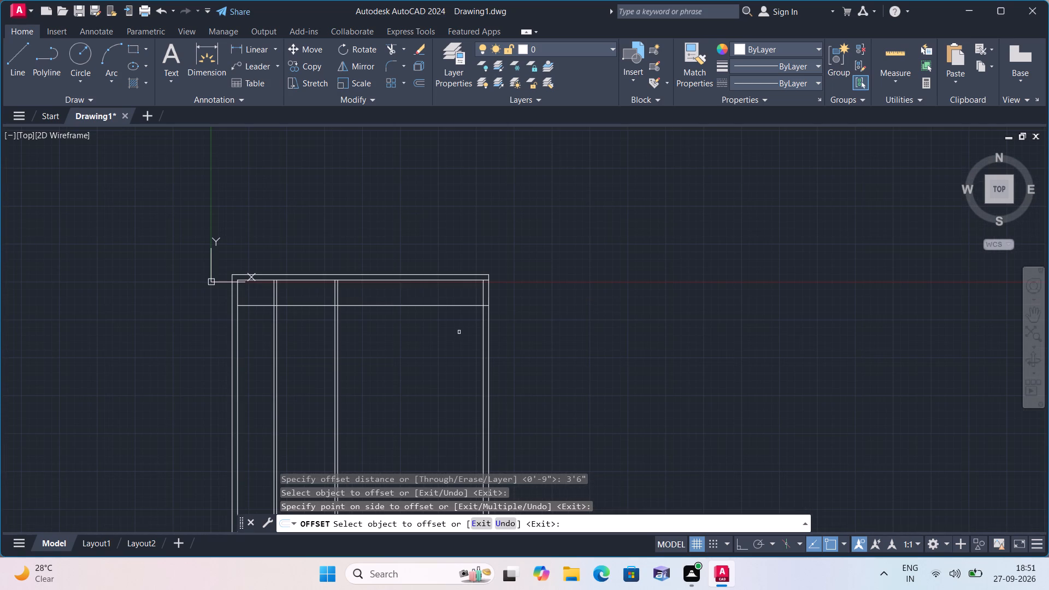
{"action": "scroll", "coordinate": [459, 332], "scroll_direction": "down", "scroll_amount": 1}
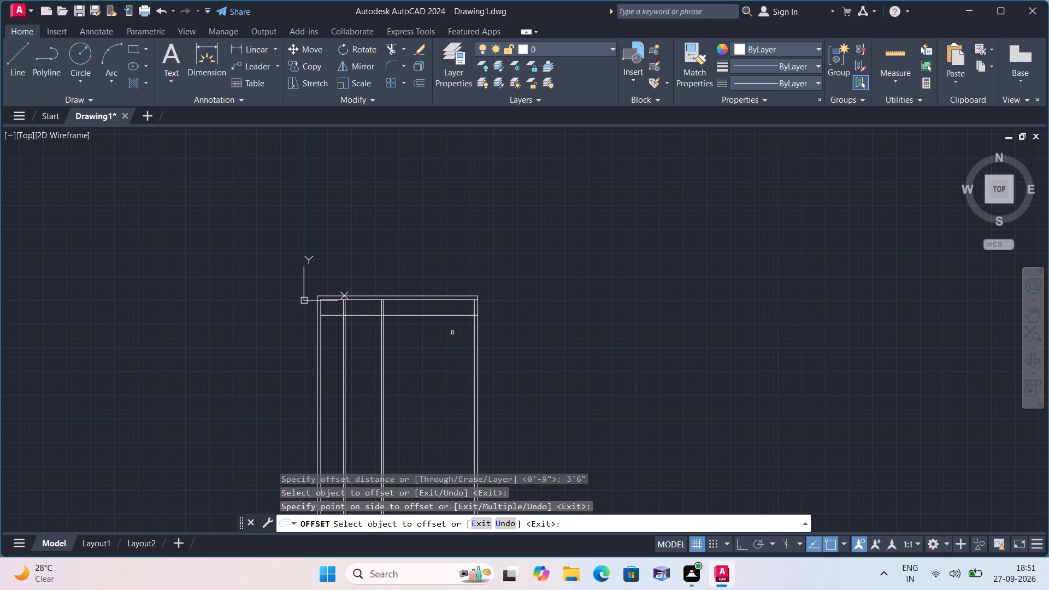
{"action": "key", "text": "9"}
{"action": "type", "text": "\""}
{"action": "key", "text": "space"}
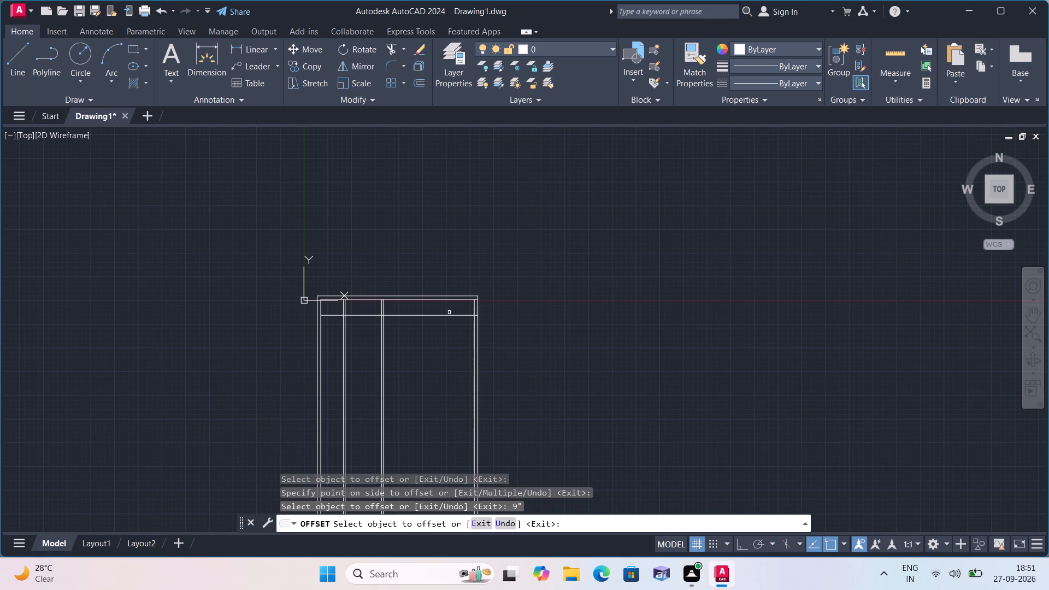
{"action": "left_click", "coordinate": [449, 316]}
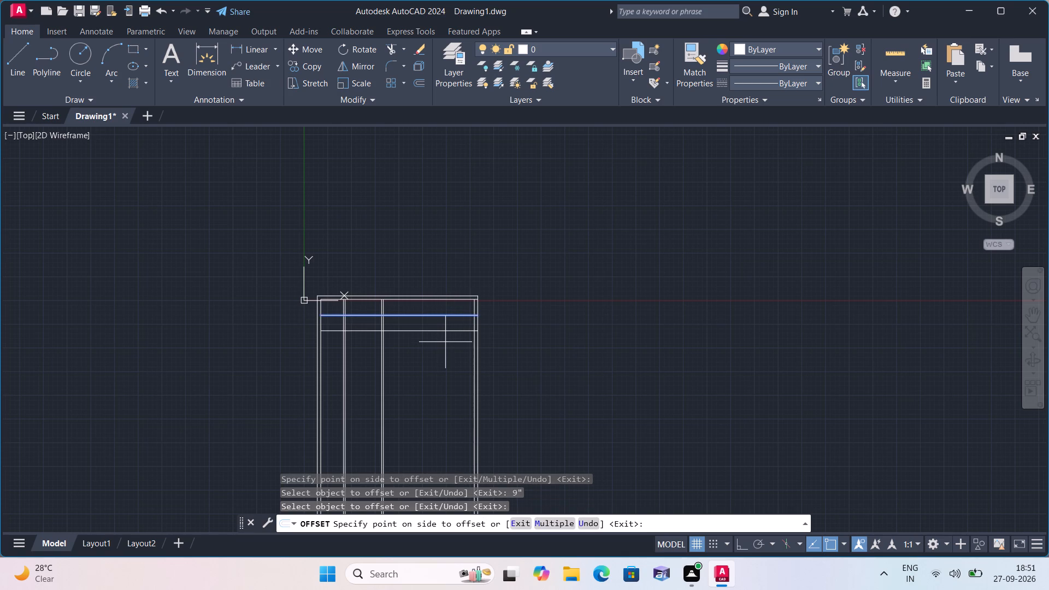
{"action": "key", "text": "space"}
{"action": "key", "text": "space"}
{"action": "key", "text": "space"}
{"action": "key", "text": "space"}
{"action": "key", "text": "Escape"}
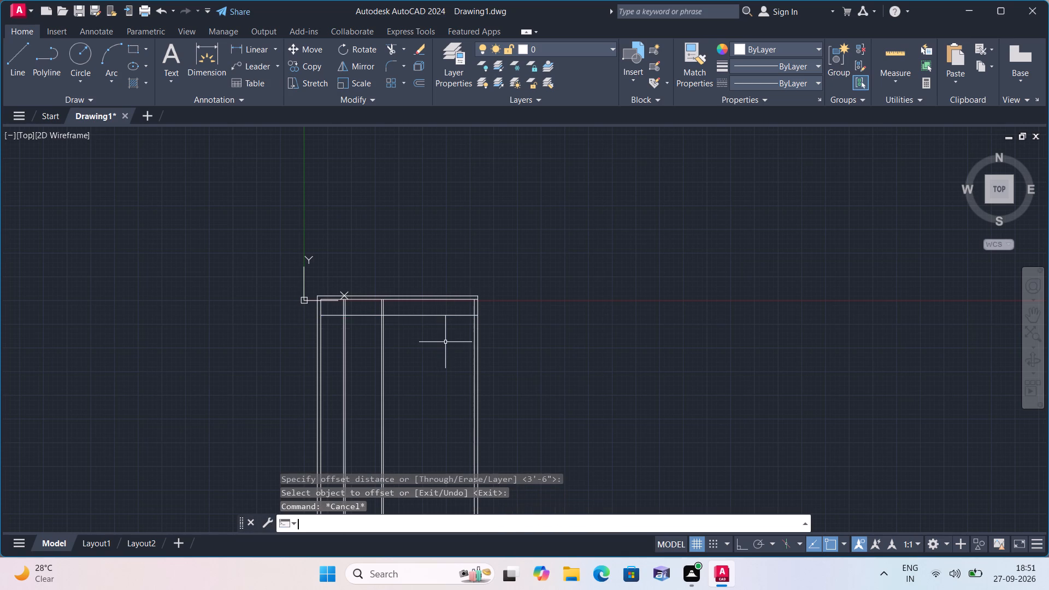
Offset the new horizontal line 9" downward to form a horizontal wall's thickness.
{"action": "key", "text": "space"}
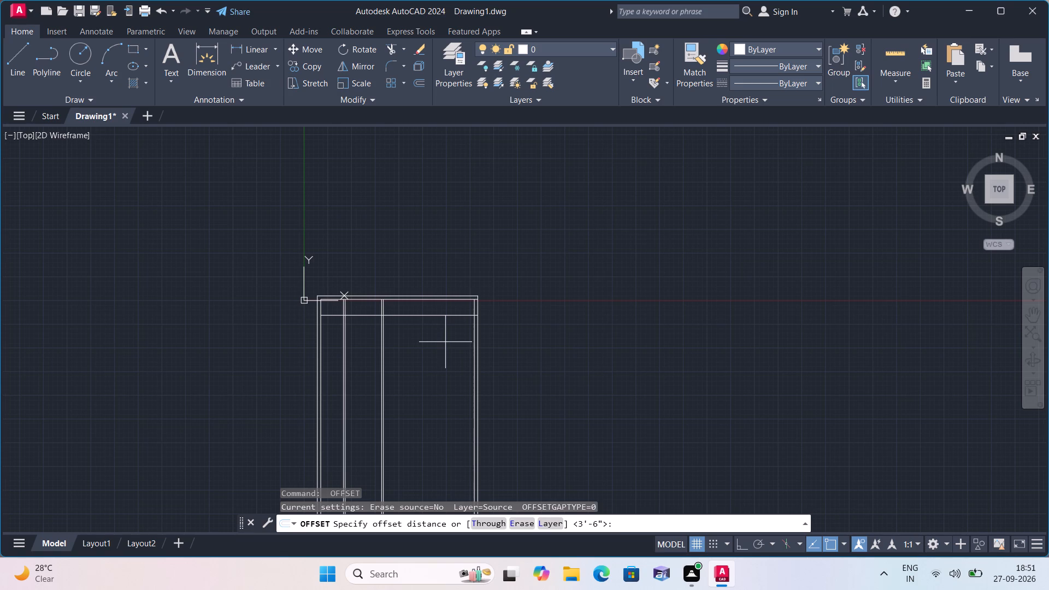
{"action": "type", "text": "9\""}
{"action": "key", "text": "space"}
{"action": "scroll", "coordinate": [410, 317], "scroll_direction": "up", "scroll_amount": 2}
{"action": "left_click", "coordinate": [415, 313]}
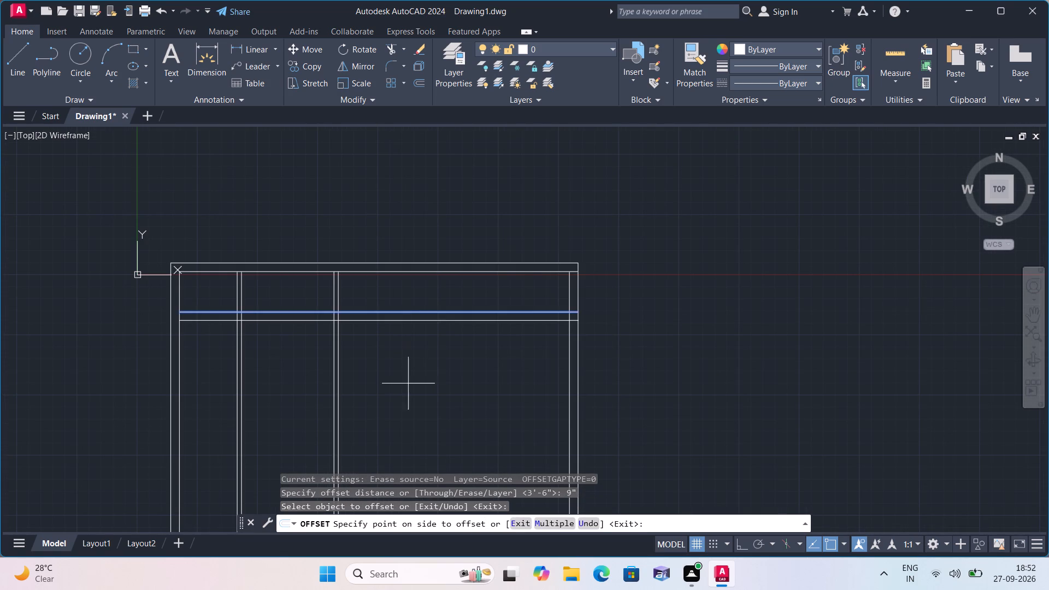
{"action": "left_click", "coordinate": [406, 388]}
{"action": "key", "text": "space"}
Trim the horizontal wall's two lines out of the left and middle rooms, keeping them in the right-hand room.
{"action": "type", "text": "trim"}
{"action": "key", "text": "space"}
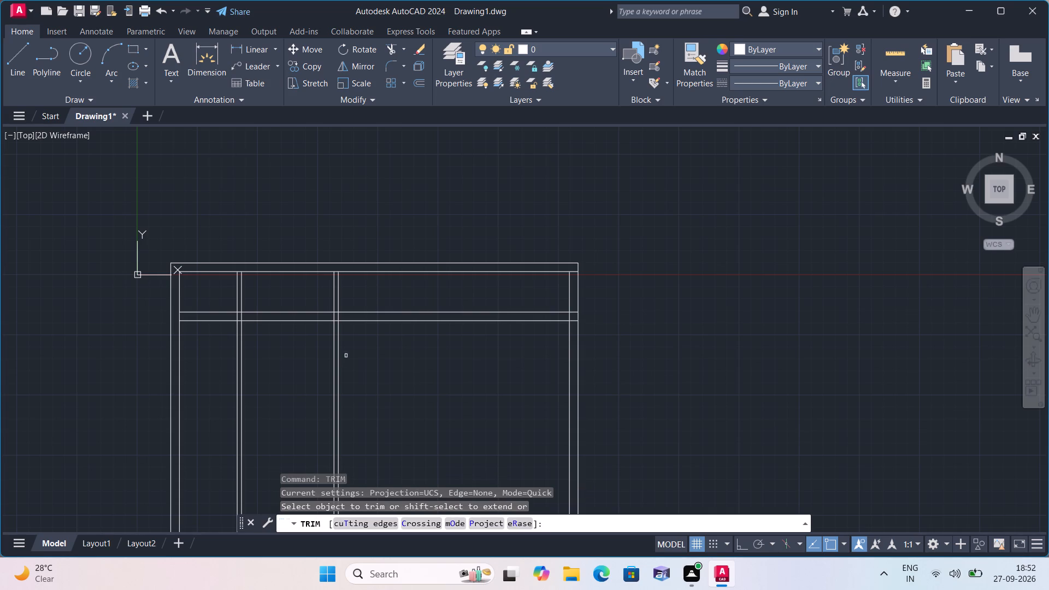
{"action": "left_click_drag", "start_coordinate": [309, 308], "coordinate": [309, 314]}
{"action": "left_click", "coordinate": [312, 366]}
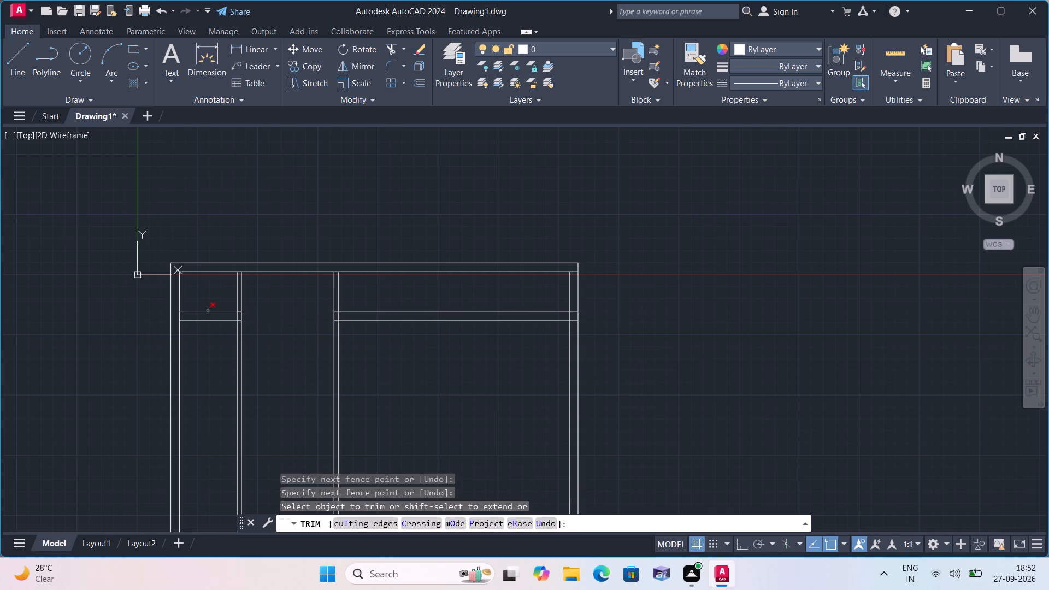
{"action": "left_click", "coordinate": [208, 311]}
{"action": "left_click", "coordinate": [208, 320]}
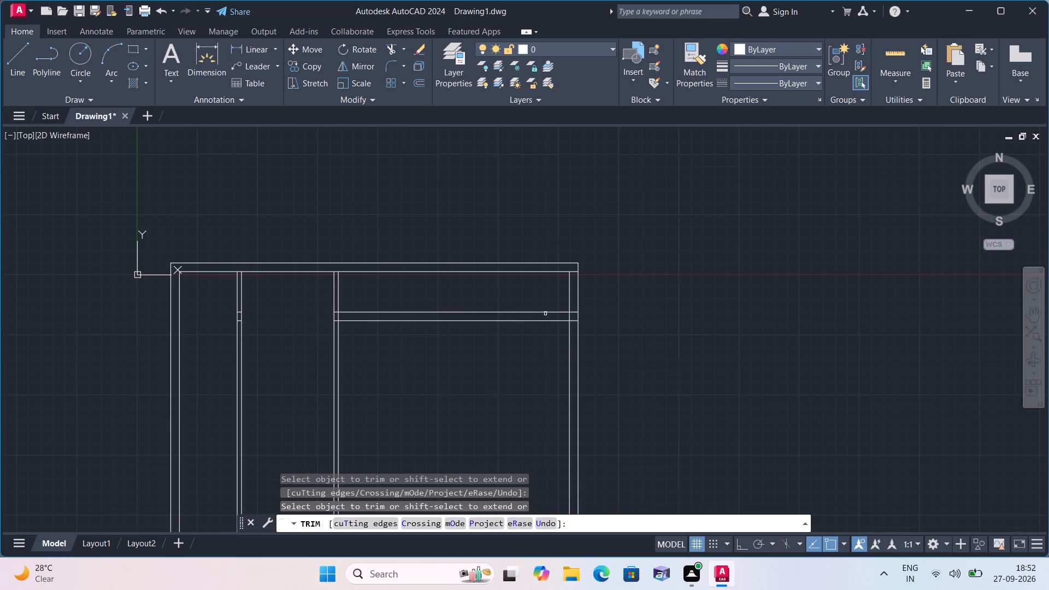
Trim the inner face of the right outer wall above the horizontal wall.
{"action": "scroll", "coordinate": [556, 309], "scroll_direction": "up", "scroll_amount": 1}
{"action": "left_click", "coordinate": [574, 301]}
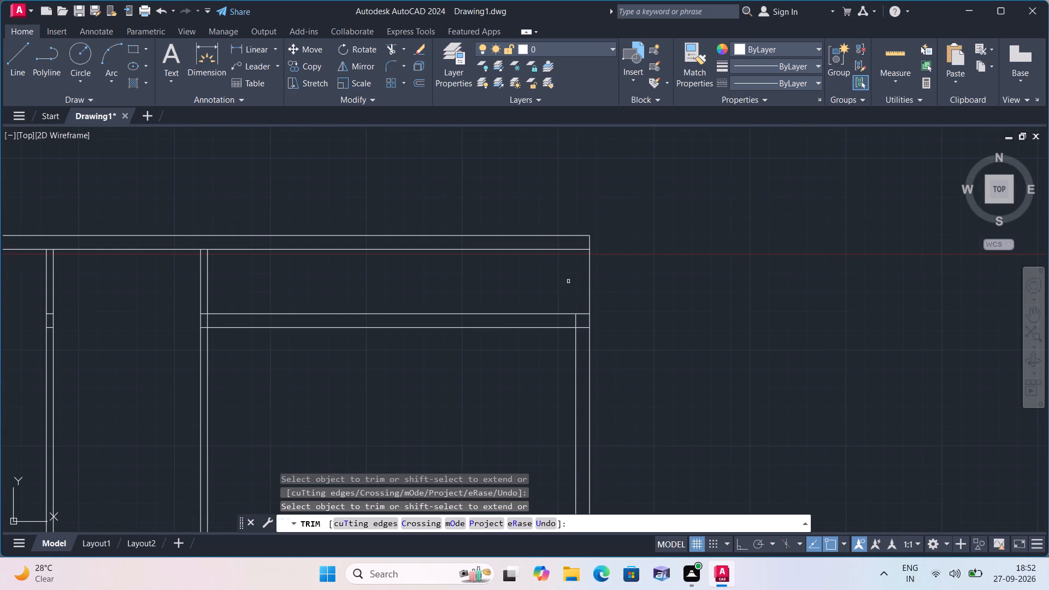
{"action": "scroll", "coordinate": [557, 285], "scroll_direction": "down", "scroll_amount": 1}
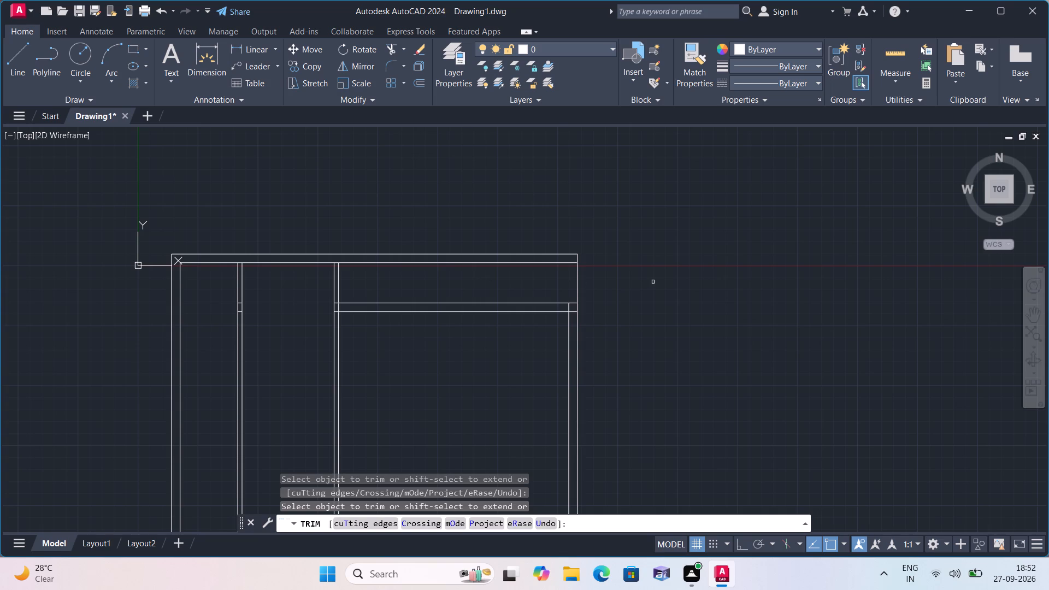
{"action": "key", "text": "space"}
Offset the outer line of the right wall 4.5" inward.
{"action": "type", "text": "off"}
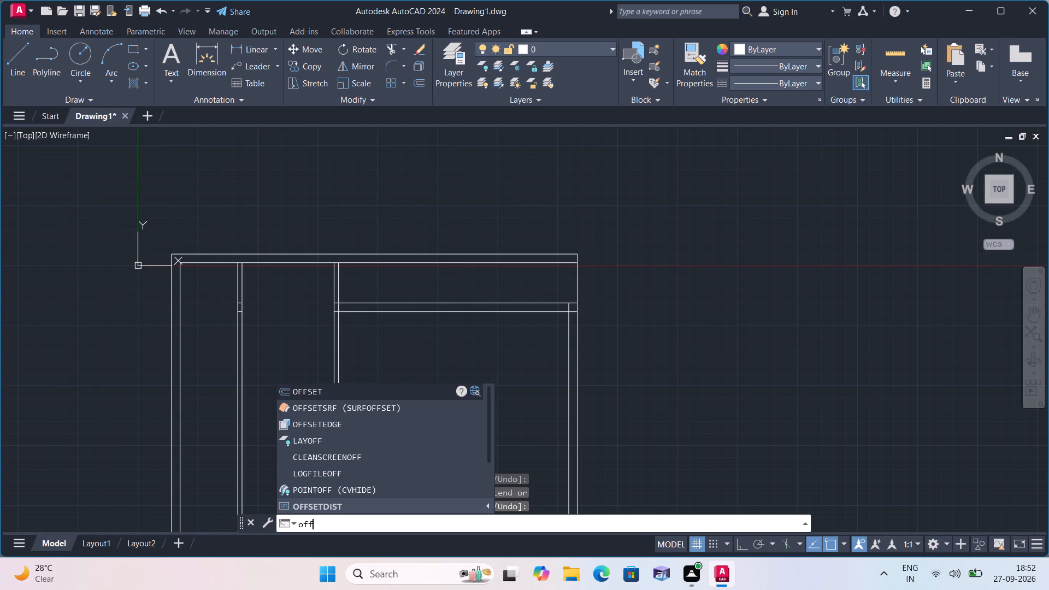
{"action": "key", "text": "space"}
{"action": "type", "text": "4.5\""}
{"action": "key", "text": "space"}
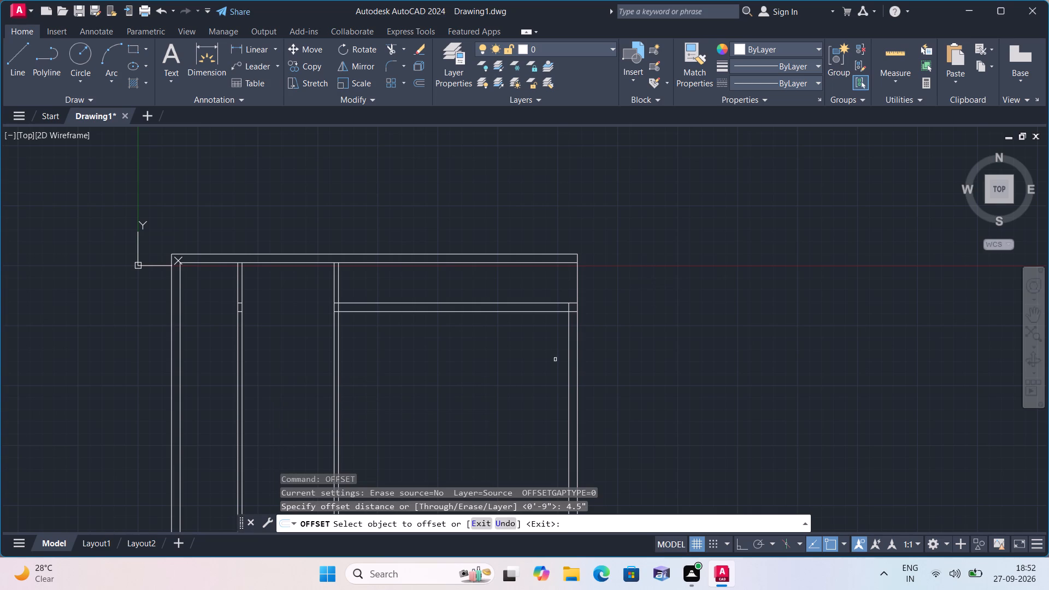
{"action": "scroll", "coordinate": [560, 326], "scroll_direction": "up", "scroll_amount": 2}
{"action": "left_click", "coordinate": [600, 258]}
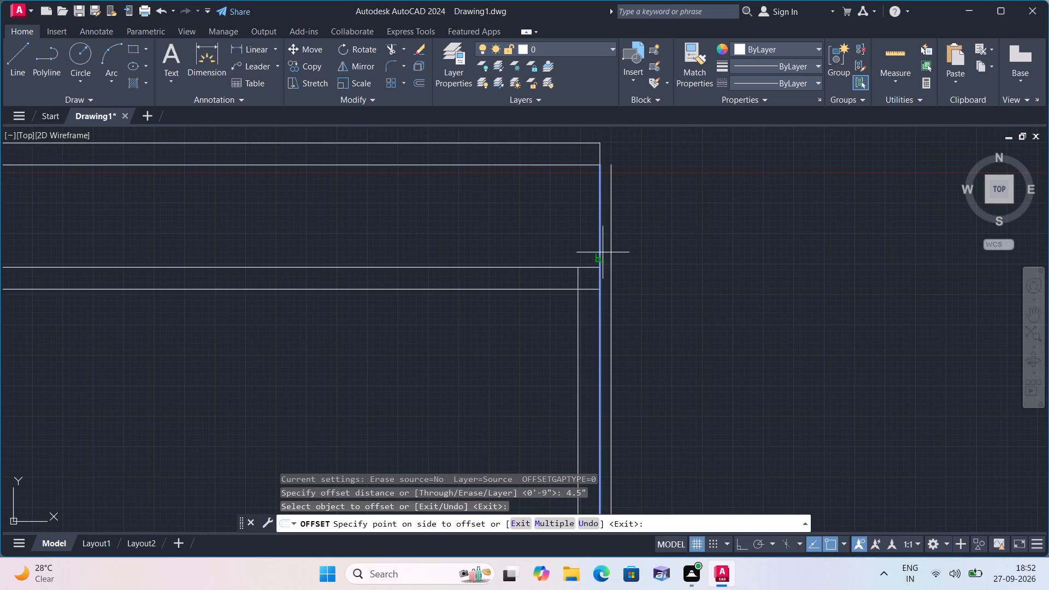
{"action": "left_click", "coordinate": [565, 245]}
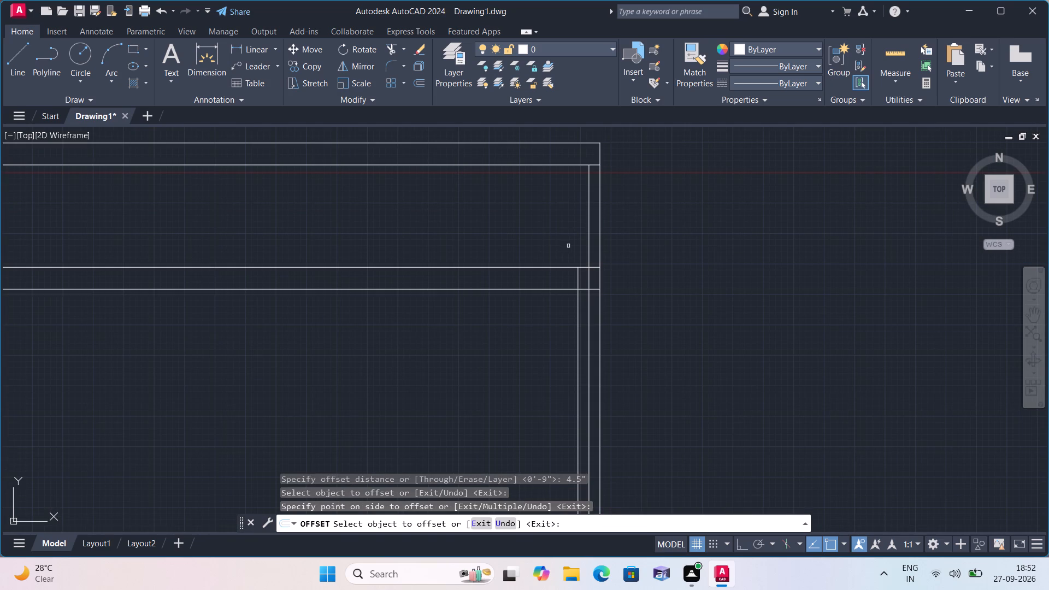
Trim the new 4.5" line within and below the horizontal wall, keeping only the part above it.
{"action": "type", "text": "trim"}
{"action": "key", "text": "space"}
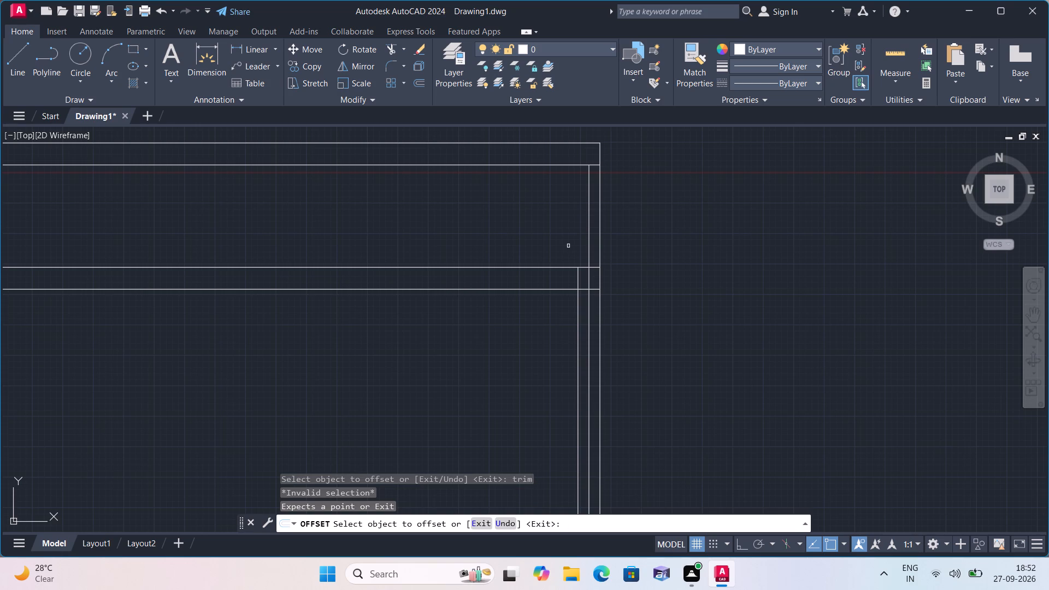
{"action": "key", "text": "Escape"}
{"action": "type", "text": "trim"}
{"action": "key", "text": "space"}
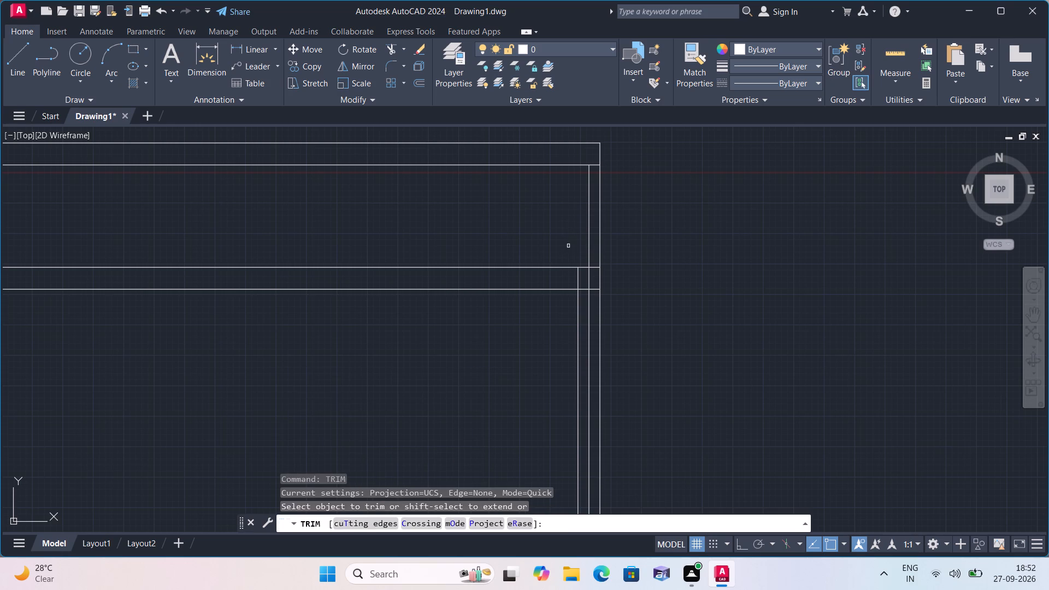
{"action": "left_click", "coordinate": [590, 277]}
{"action": "left_click", "coordinate": [588, 295]}
{"action": "scroll", "coordinate": [528, 268], "scroll_direction": "down", "scroll_amount": 1}
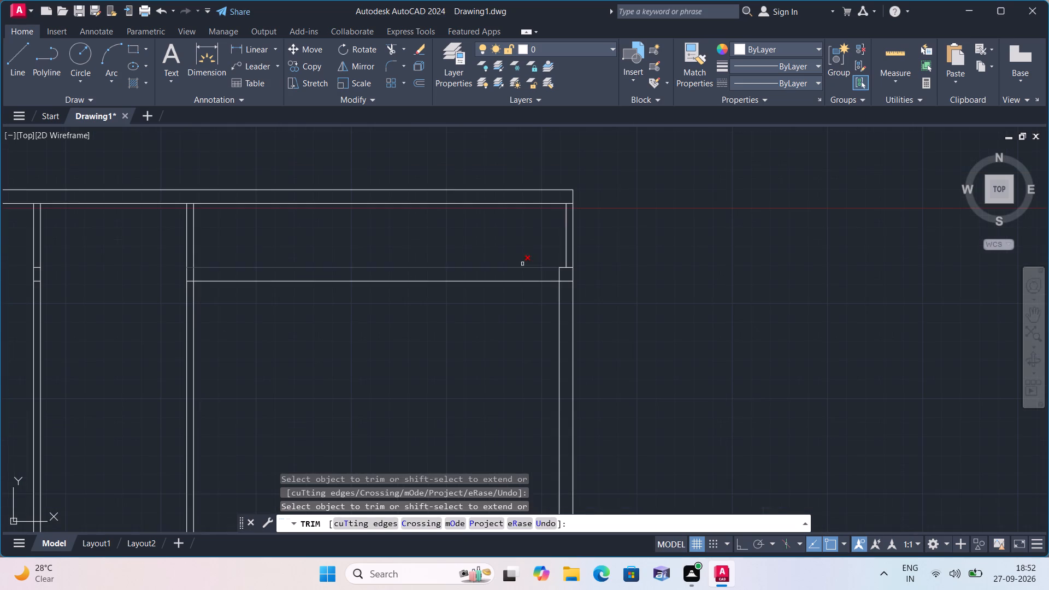
{"action": "middle_click_drag", "start_coordinate": [460, 249], "coordinate": [500, 275]}
{"action": "scroll", "coordinate": [461, 250], "scroll_direction": "down", "scroll_amount": 1}
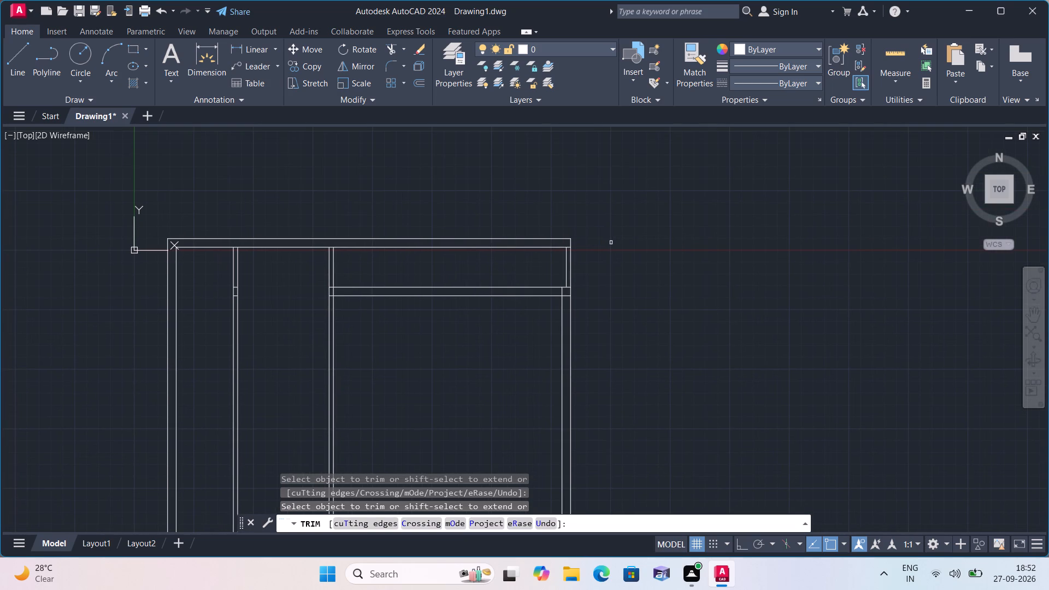
{"action": "key", "text": "Escape"}
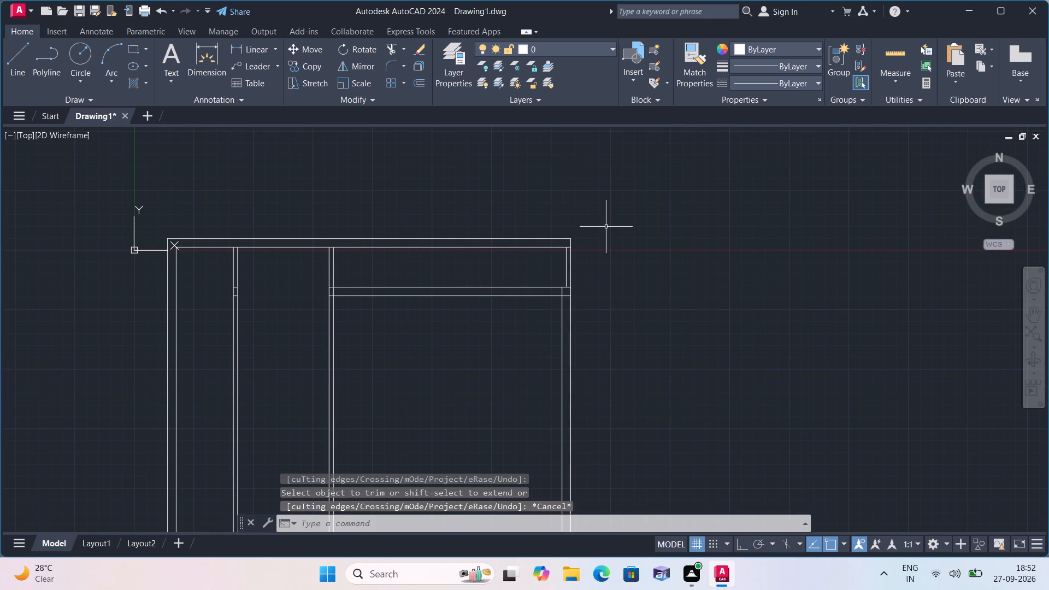
Draw a short vertical line across the top wall's thickness, just right of the partition bounding the right-hand room.
{"action": "type", "text": "l"}
{"action": "key", "text": "space"}
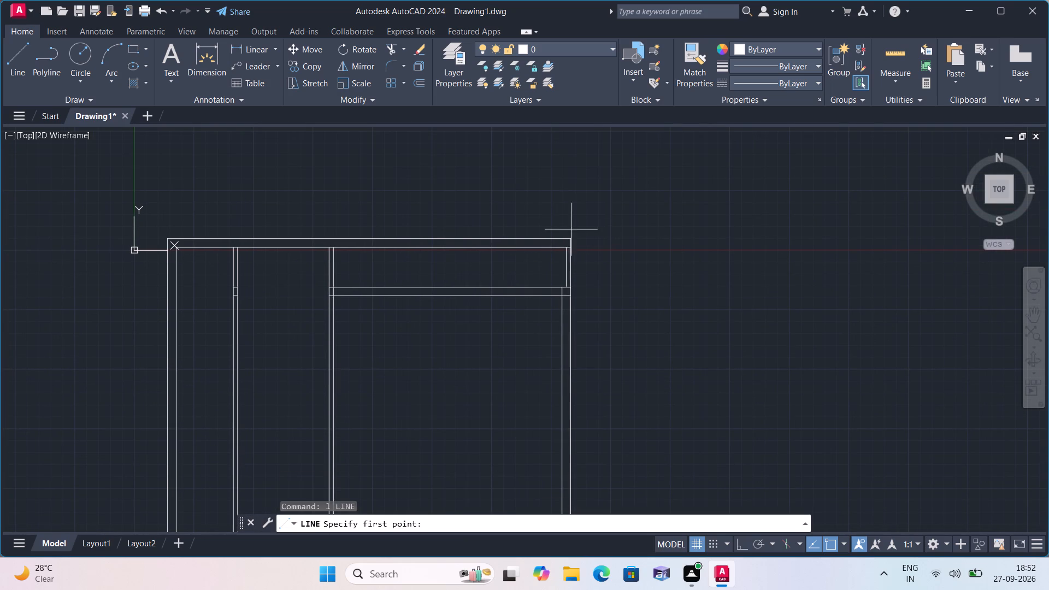
{"action": "scroll", "coordinate": [436, 219], "scroll_direction": "up", "scroll_amount": 1}
{"action": "scroll", "coordinate": [329, 261], "scroll_direction": "up", "scroll_amount": 1}
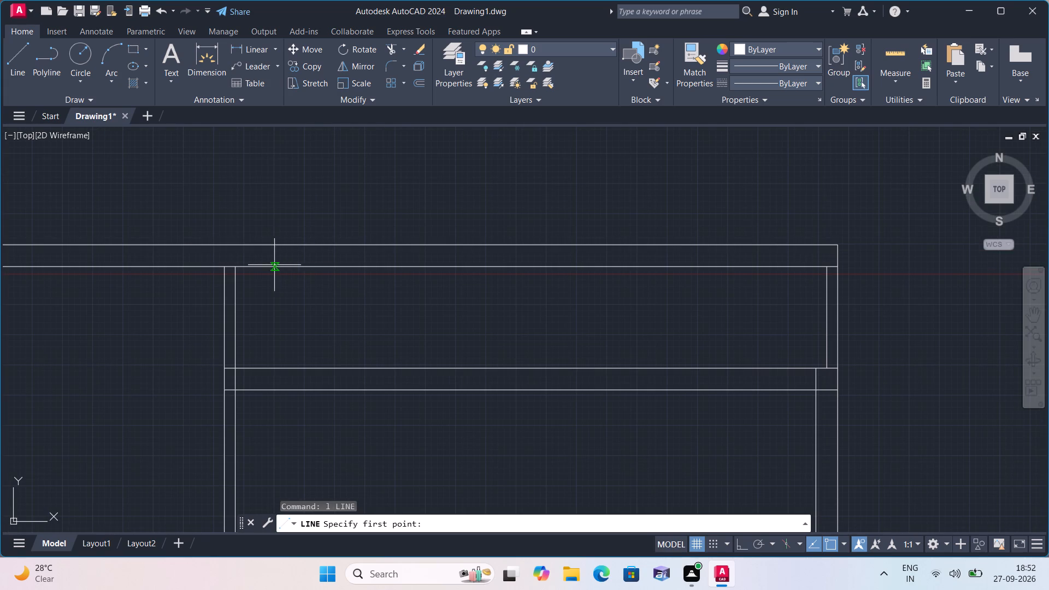
{"action": "left_click", "coordinate": [254, 268]}
{"action": "left_click", "coordinate": [253, 248]}
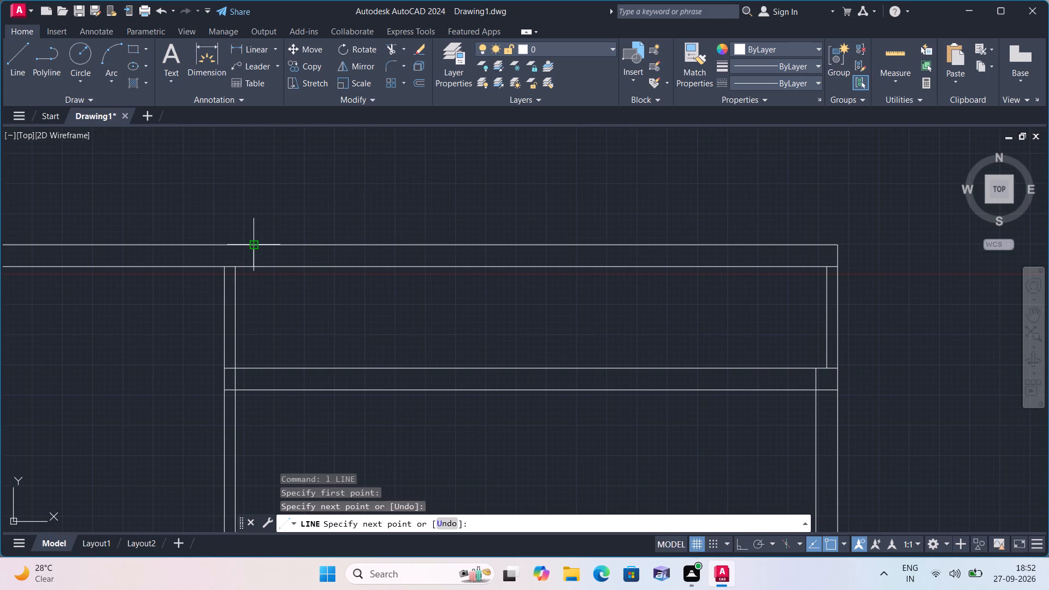
{"action": "key", "text": "space"}
Offset the outer line of the top wall 4.5" downward.
{"action": "type", "text": "off"}
{"action": "key", "text": "space"}
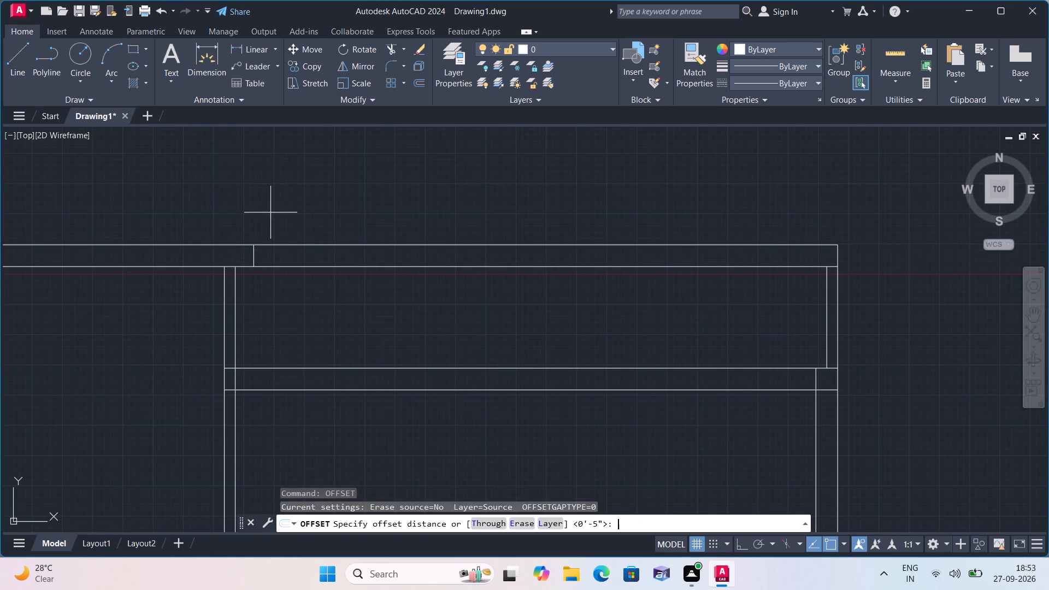
{"action": "type", "text": "4.5\""}
{"action": "key", "text": "space"}
{"action": "left_click", "coordinate": [296, 244]}
{"action": "left_click", "coordinate": [297, 255]}
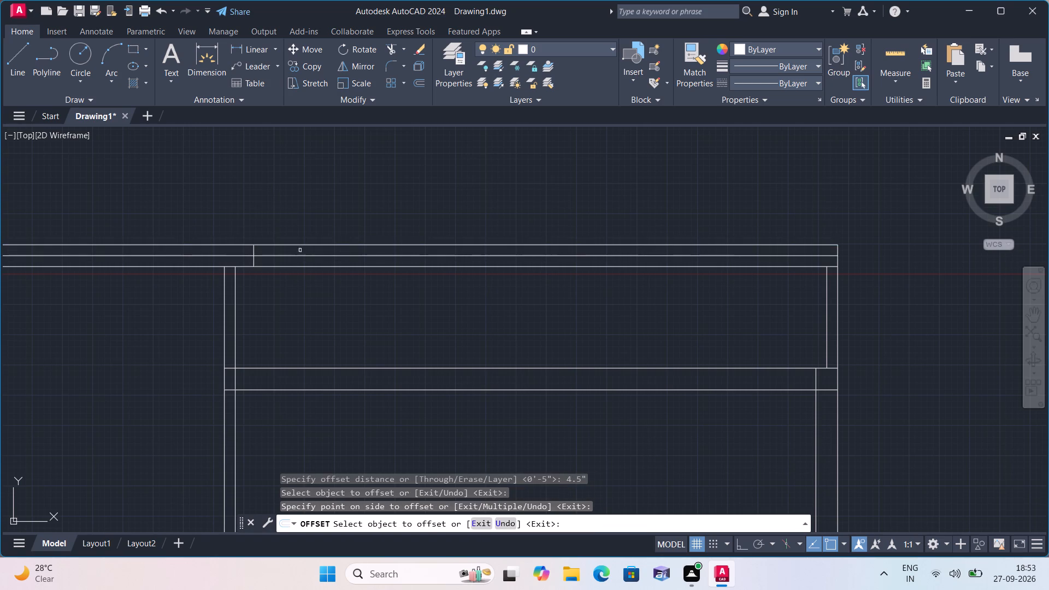
{"action": "key", "text": "space"}
Trim the 4.5" line left of the short vertical line and the top wall's original inner line right of it.
{"action": "type", "text": "trim"}
{"action": "key", "text": "space"}
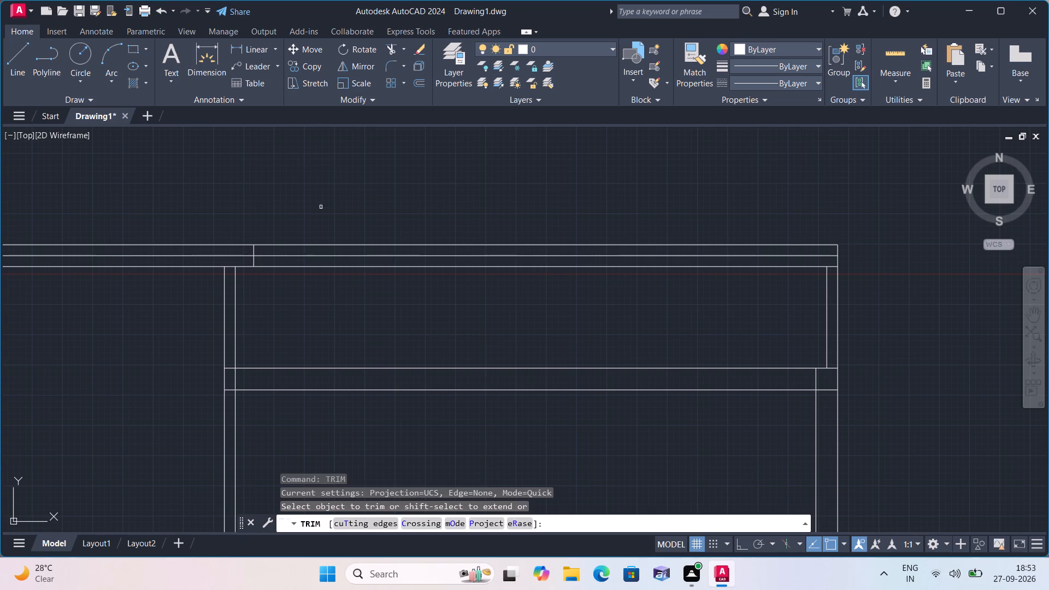
{"action": "left_click", "coordinate": [246, 257]}
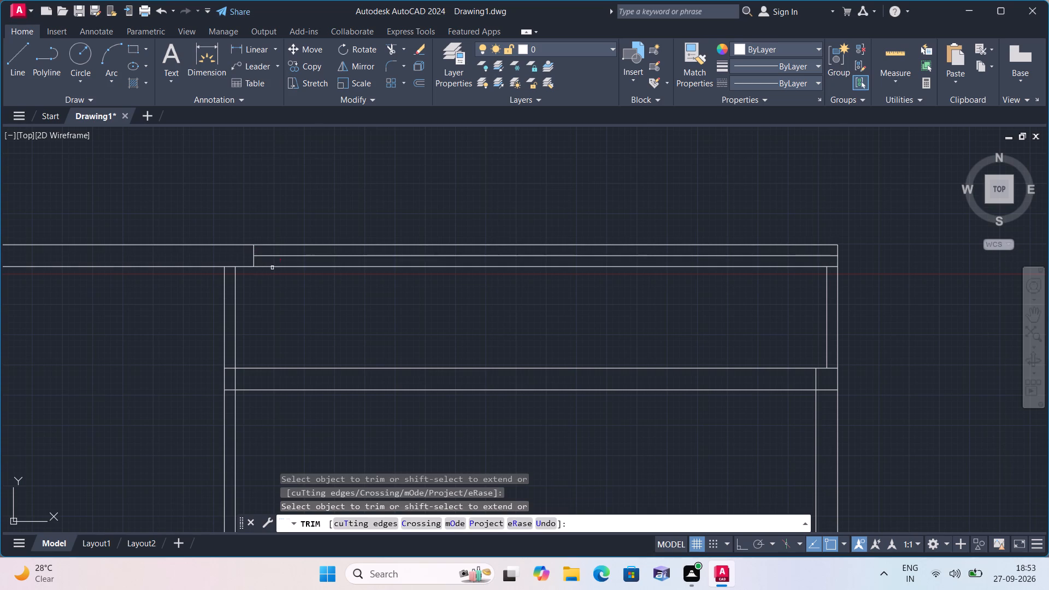
{"action": "left_click", "coordinate": [275, 265]}
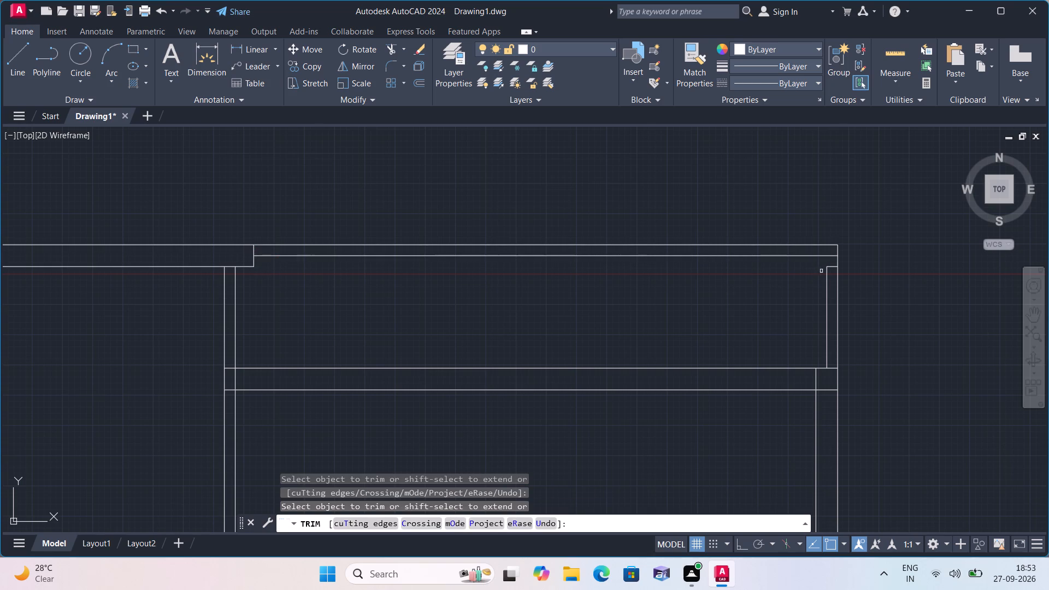
{"action": "left_click", "coordinate": [830, 265]}
{"action": "key", "text": "space"}
Draw a line from the upper end of the right wall's 4.5" inner face up to the top wall's outer line.
{"action": "type", "text": "l"}
{"action": "key", "text": "space"}
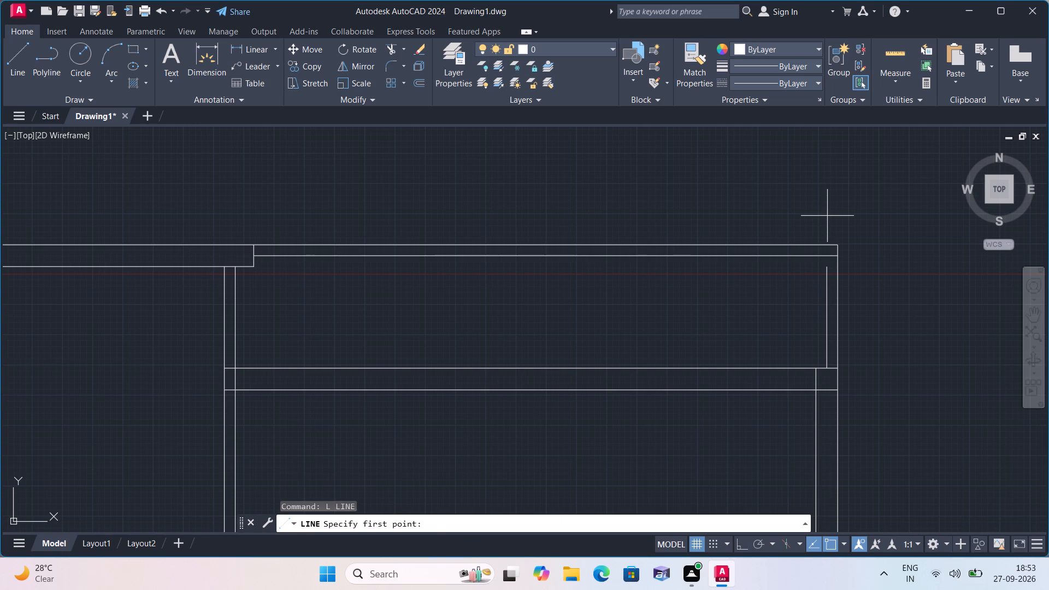
{"action": "left_click_drag", "start_coordinate": [830, 268], "coordinate": [829, 266]}
{"action": "left_click_drag", "start_coordinate": [829, 266], "coordinate": [828, 262]}
{"action": "left_click", "coordinate": [825, 245]}
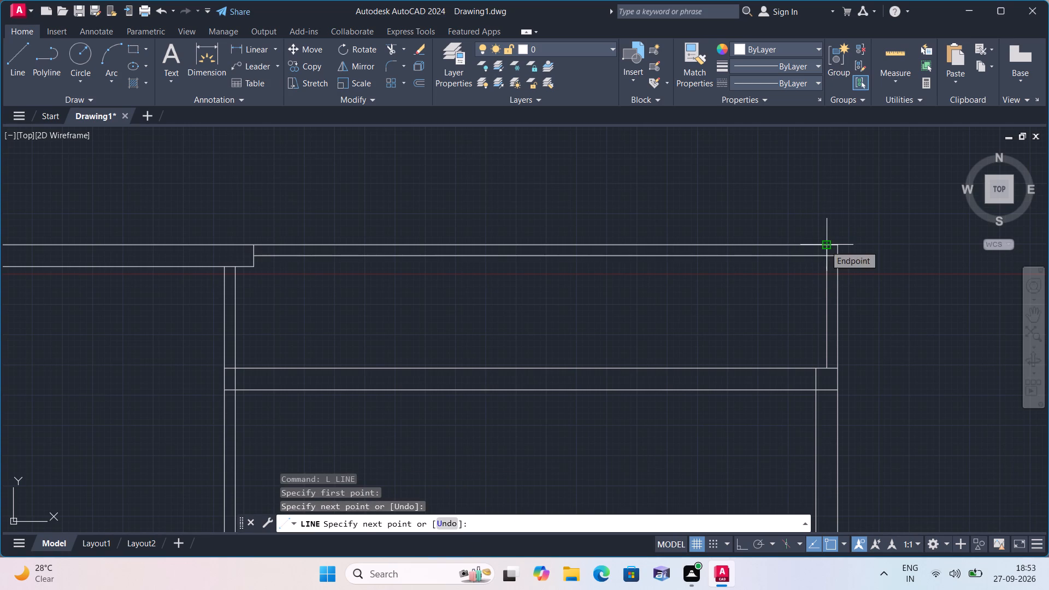
{"action": "key", "text": "space"}
Trim the overlapping inner lines at the top-right corner into a clean 4.5" wall corner.
{"action": "type", "text": "trim"}
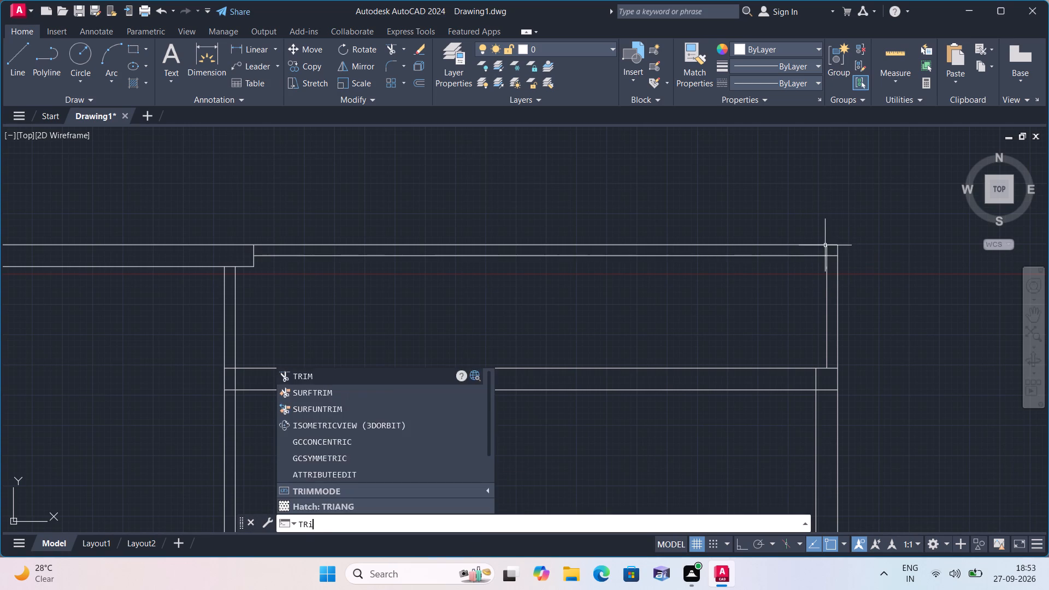
{"action": "key", "text": "space"}
{"action": "scroll", "coordinate": [819, 251], "scroll_direction": "up", "scroll_amount": 1}
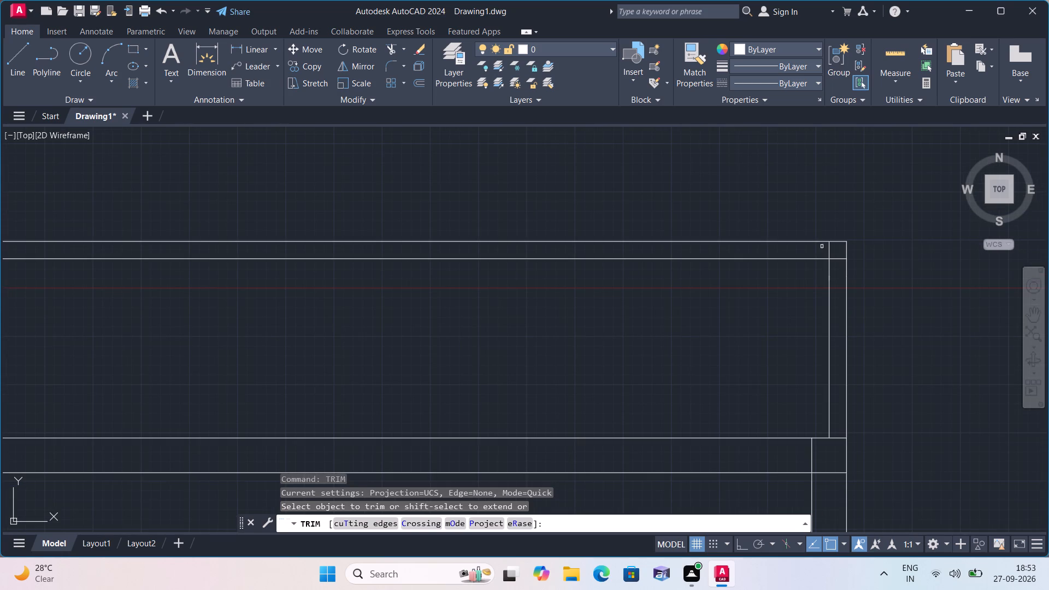
{"action": "left_click", "coordinate": [830, 249]}
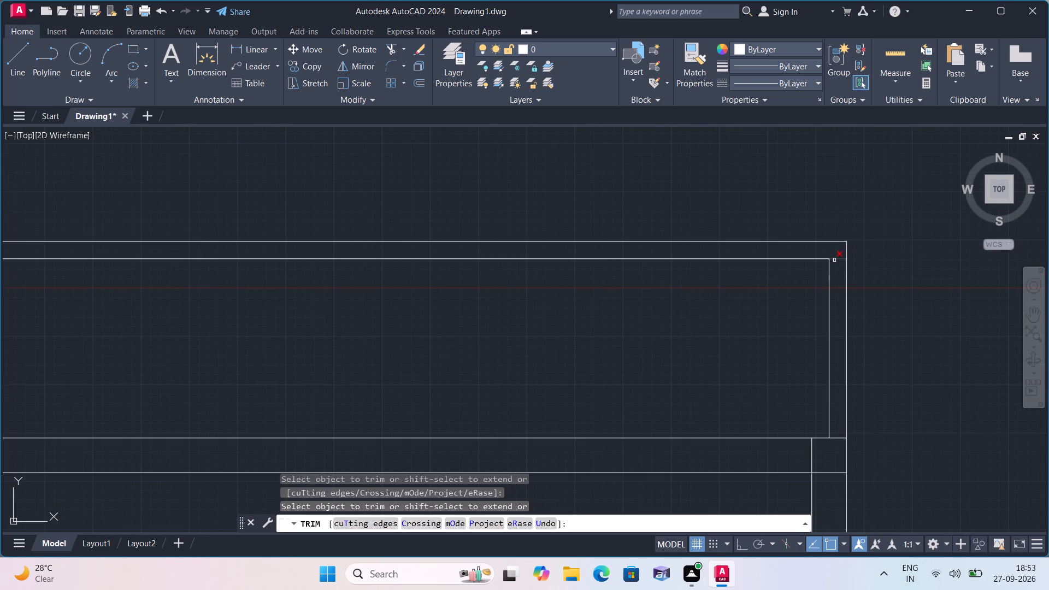
{"action": "left_click", "coordinate": [835, 259]}
Trim the leftover horizontal wall segments inside the thickness of both vertical partitions.
{"action": "scroll", "coordinate": [783, 226], "scroll_direction": "down", "scroll_amount": 3}
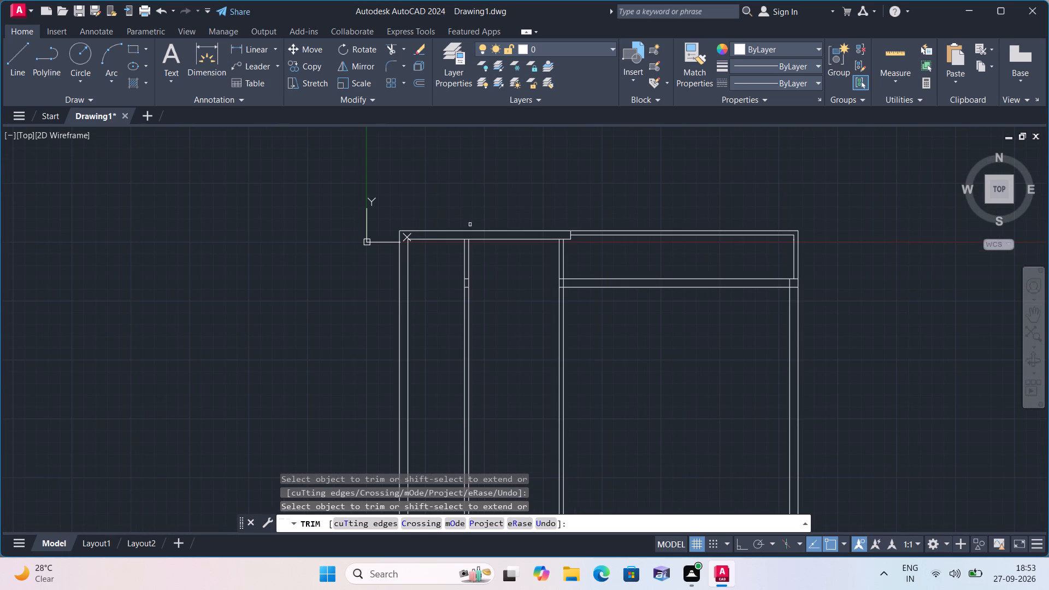
{"action": "scroll", "coordinate": [415, 345], "scroll_direction": "up", "scroll_amount": 2}
{"action": "scroll", "coordinate": [517, 210], "scroll_direction": "up", "scroll_amount": 2}
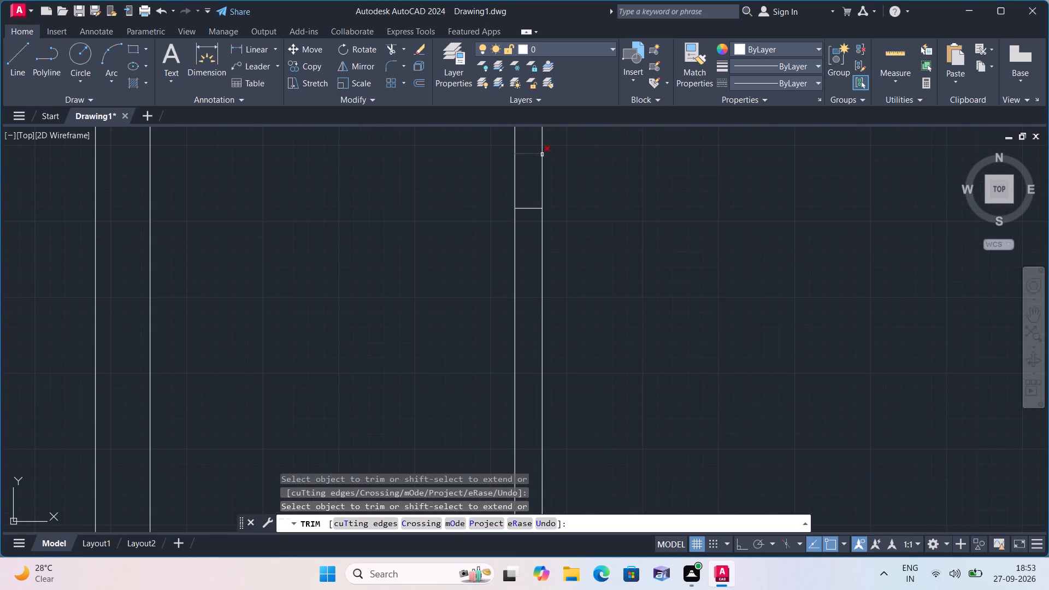
{"action": "left_click_drag", "start_coordinate": [534, 153], "coordinate": [533, 168]}
{"action": "left_click", "coordinate": [532, 209]}
{"action": "scroll", "coordinate": [605, 213], "scroll_direction": "down", "scroll_amount": 3}
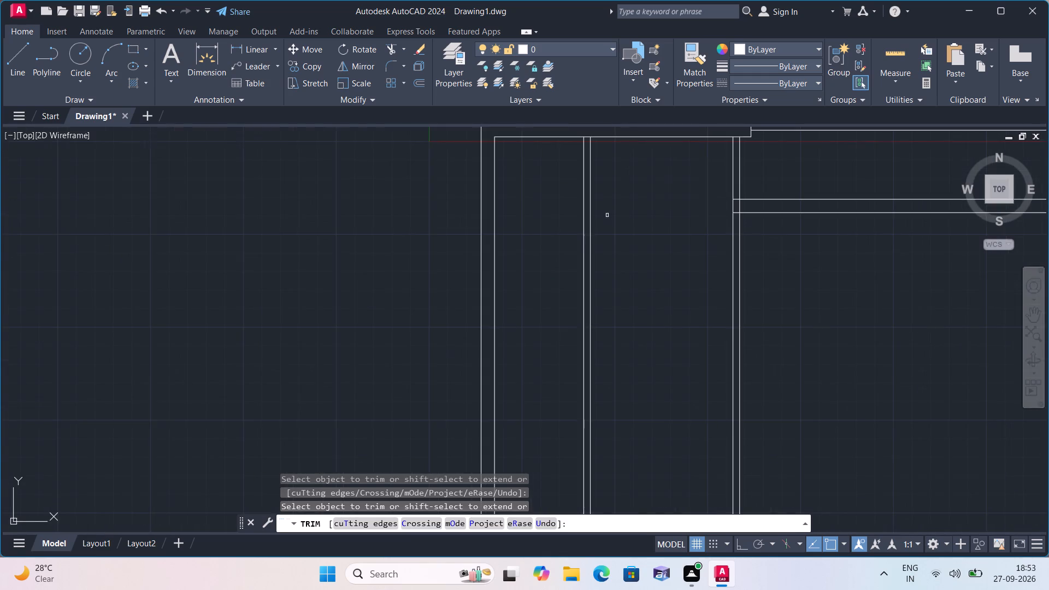
{"action": "middle_click_drag", "start_coordinate": [622, 215], "coordinate": [529, 296]}
{"action": "scroll", "coordinate": [635, 284], "scroll_direction": "up", "scroll_amount": 3}
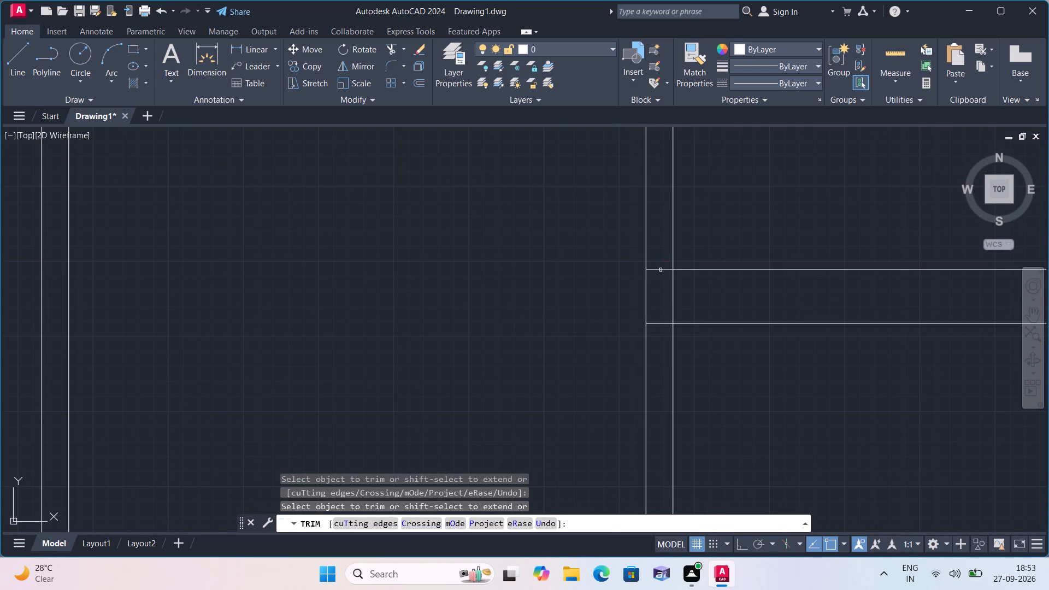
{"action": "left_click", "coordinate": [661, 270]}
{"action": "left_click", "coordinate": [657, 321]}
{"action": "left_click", "coordinate": [657, 338]}
{"action": "scroll", "coordinate": [597, 340], "scroll_direction": "down", "scroll_amount": 3}
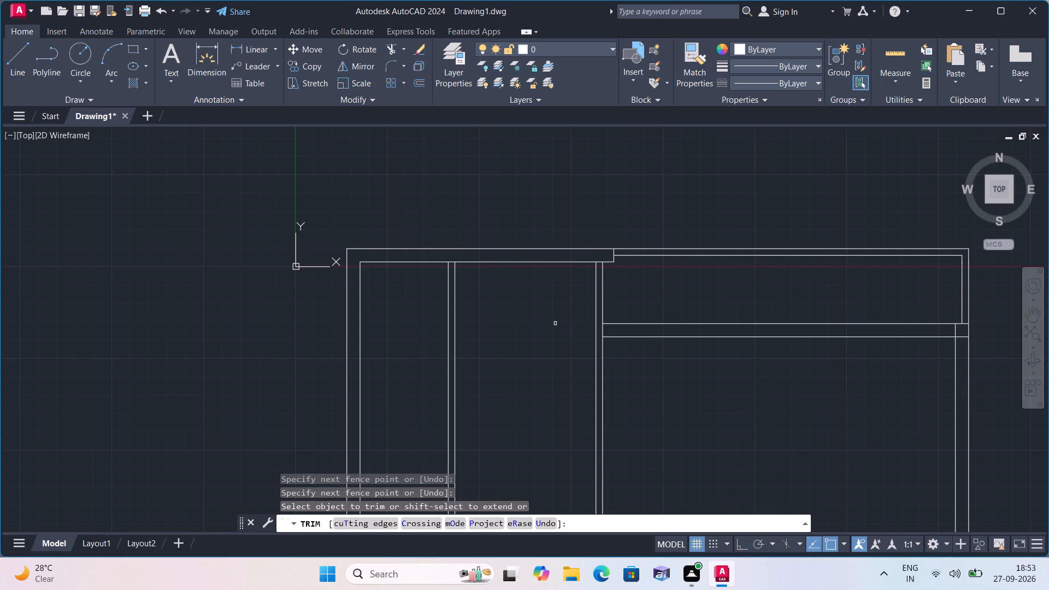
{"action": "key", "text": "space"}
Offset the inner line of the top wall over the left and middle rooms 5' downward.
{"action": "type", "text": "off"}
{"action": "key", "text": "space"}
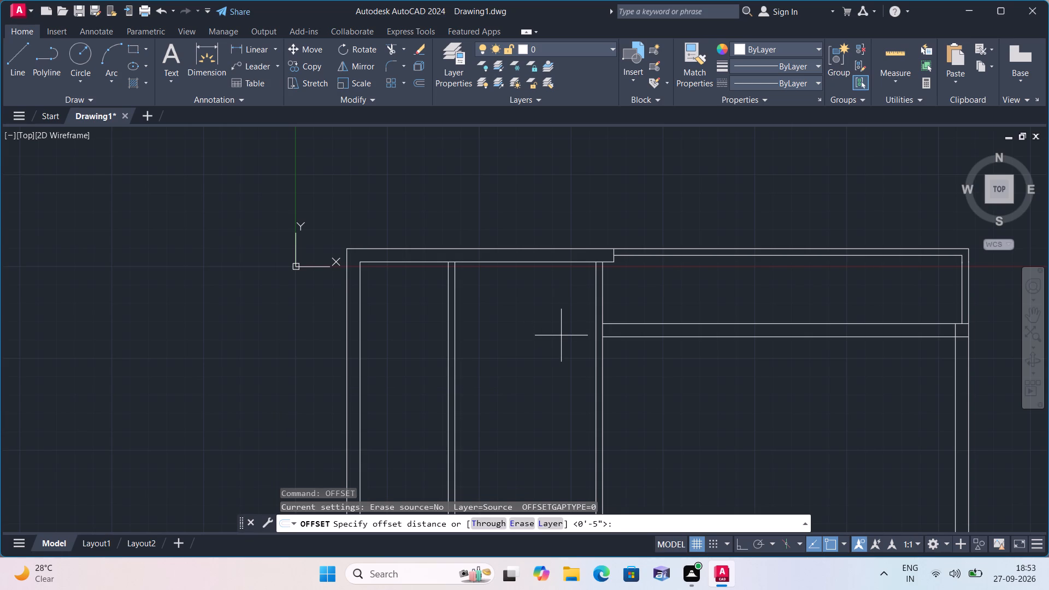
{"action": "scroll", "coordinate": [547, 344], "scroll_direction": "down", "scroll_amount": 1}
{"action": "scroll", "coordinate": [547, 344], "scroll_direction": "up", "scroll_amount": 1}
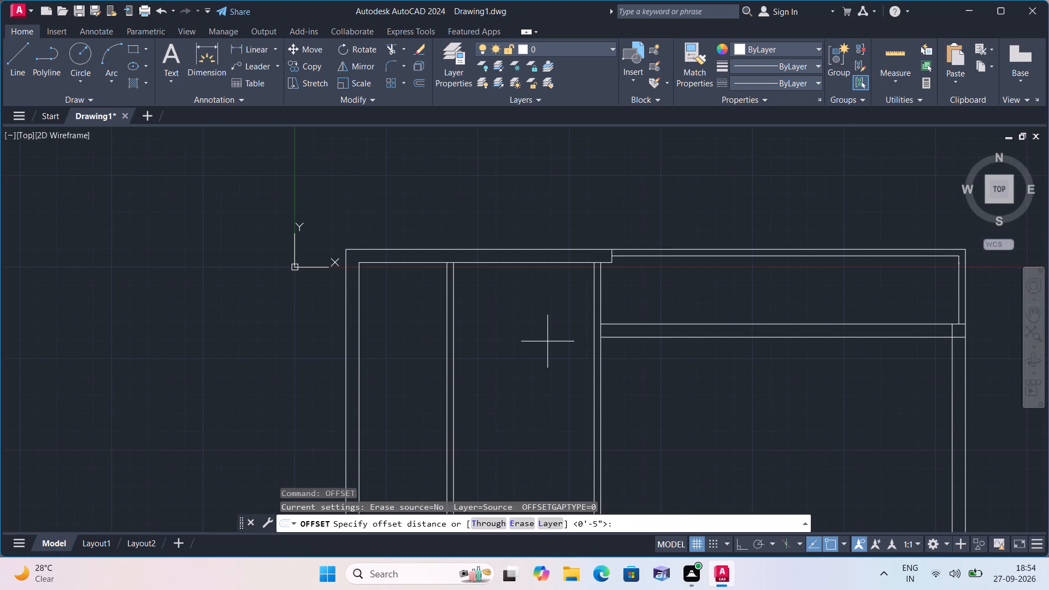
{"action": "type", "text": "5'"}
{"action": "key", "text": "space"}
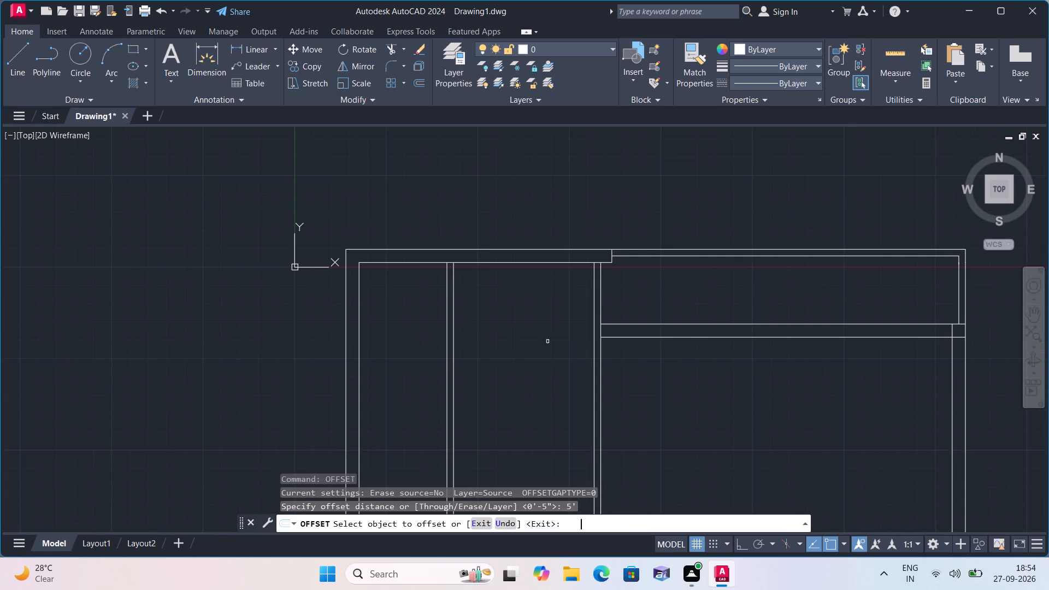
{"action": "left_click", "coordinate": [524, 264]}
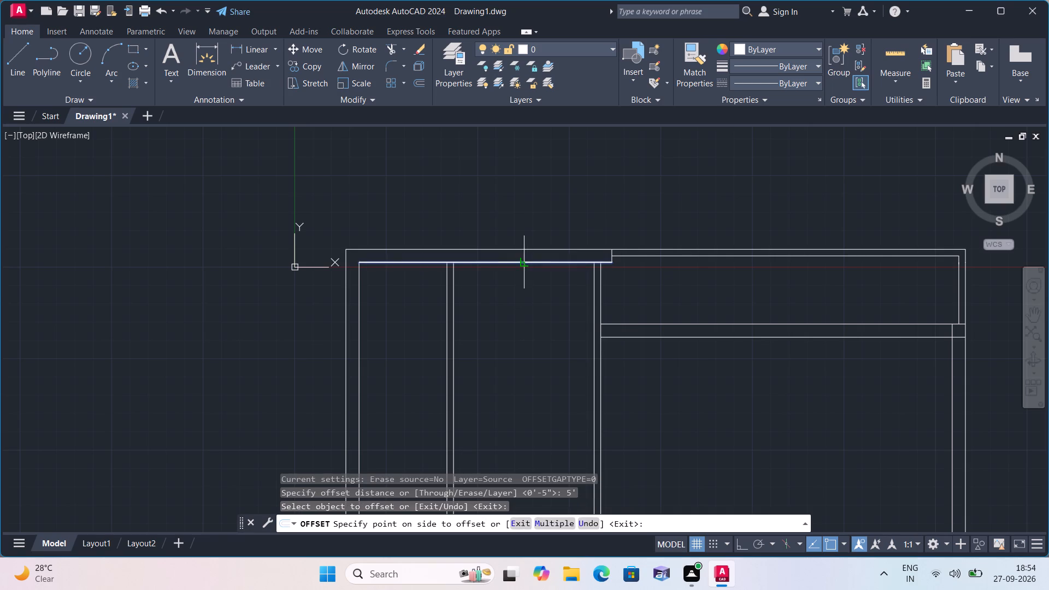
{"action": "left_click", "coordinate": [528, 374]}
{"action": "key", "text": "space"}
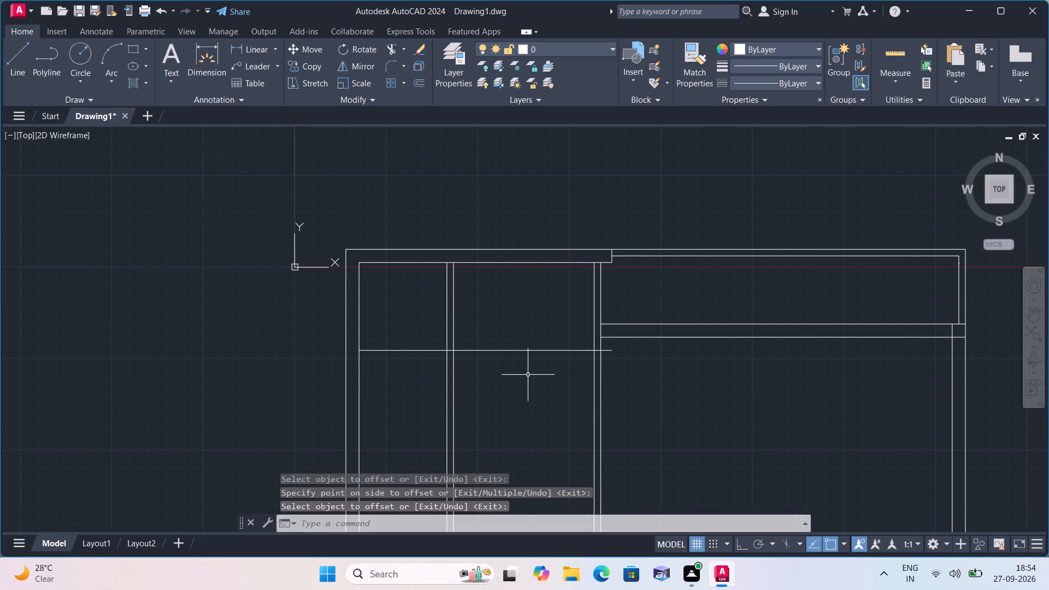
Offset the new horizontal line across the left and middle rooms 4.5" downward to form a partition.
{"action": "key", "text": "space"}
{"action": "type", "text": "4.5\""}
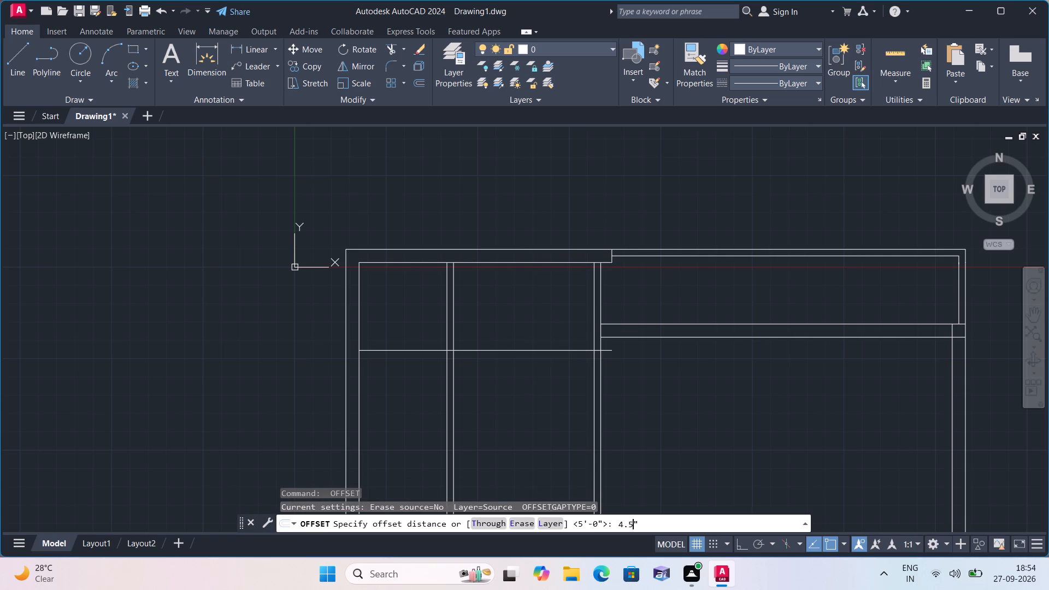
{"action": "key", "text": "space"}
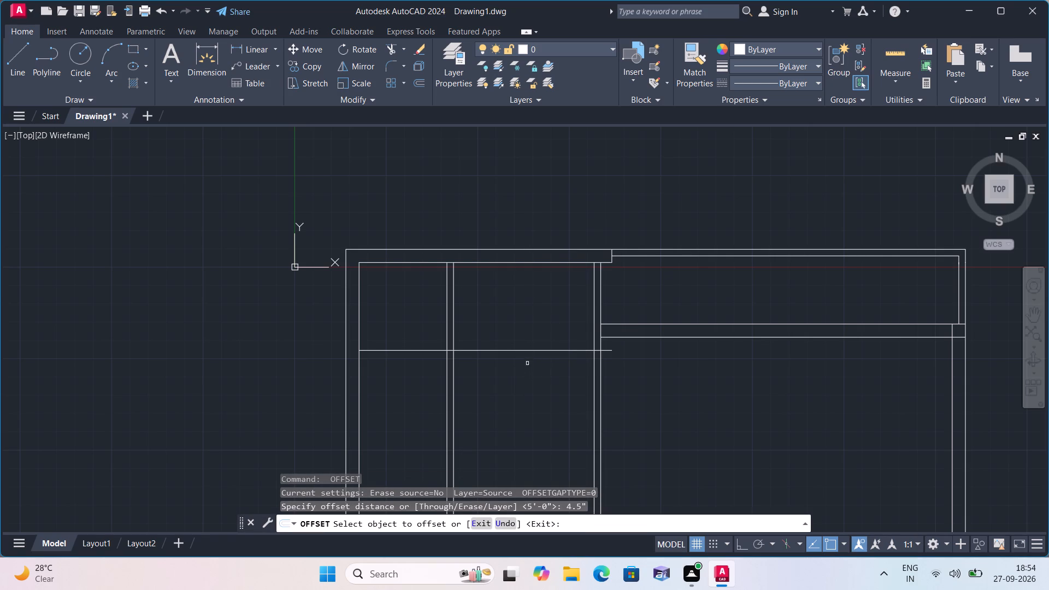
{"action": "left_click", "coordinate": [529, 351]}
{"action": "left_click", "coordinate": [531, 376]}
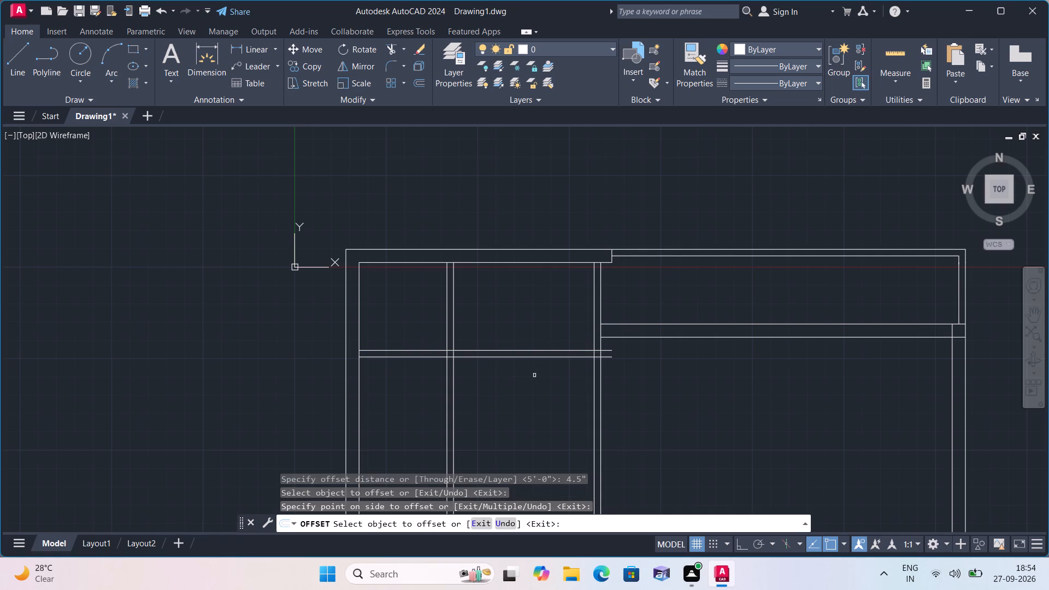
{"action": "key", "text": "space"}
Trim the horizontal partition back to the second vertical partition's left face and remove that partition's right face below the right room's 9" wall.
{"action": "type", "text": "trim"}
{"action": "key", "text": "space"}
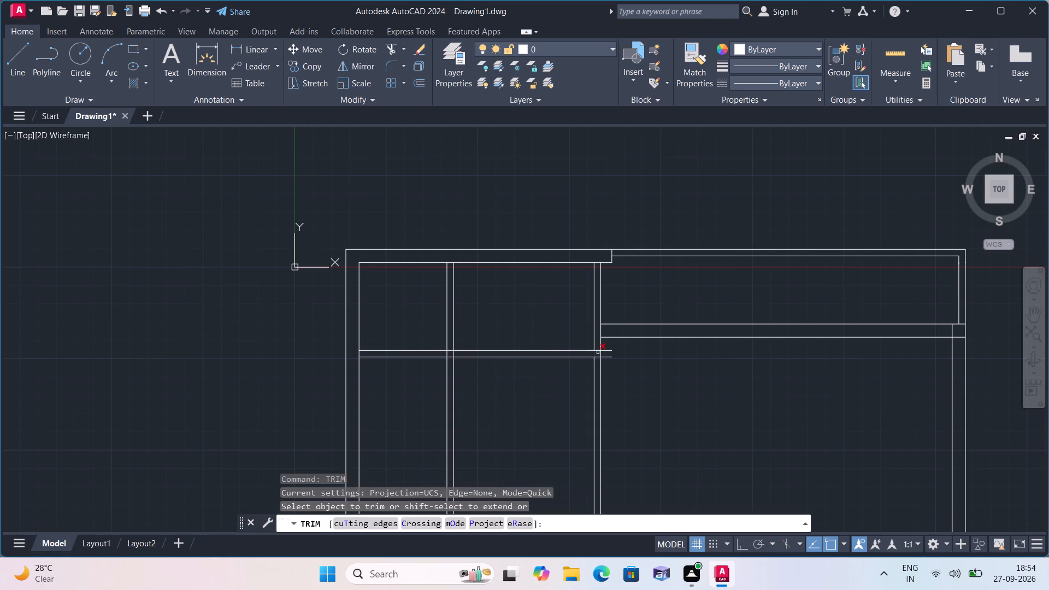
{"action": "left_click", "coordinate": [608, 350]}
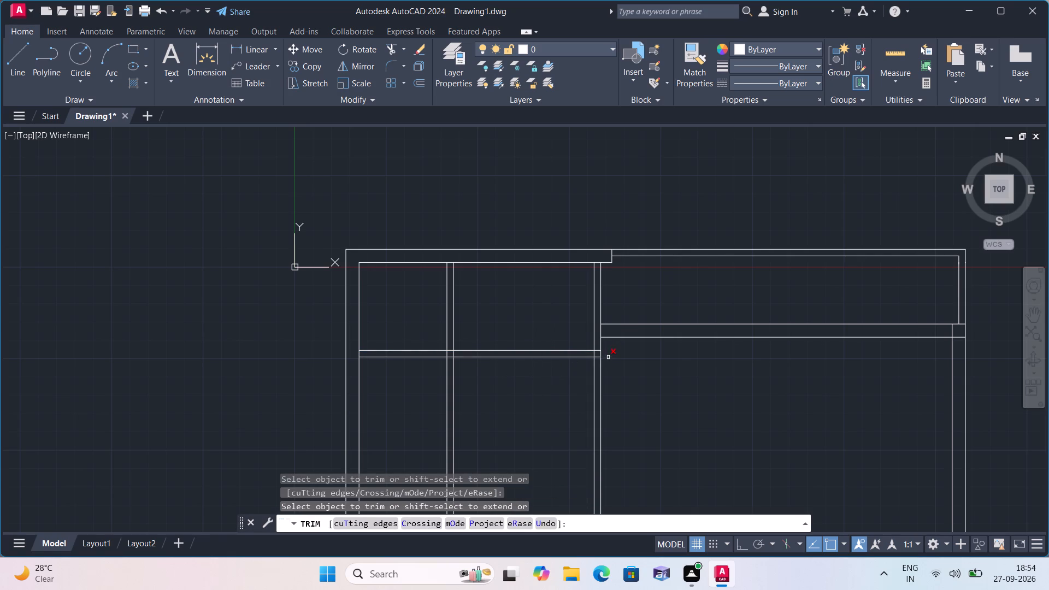
{"action": "left_click", "coordinate": [608, 357]}
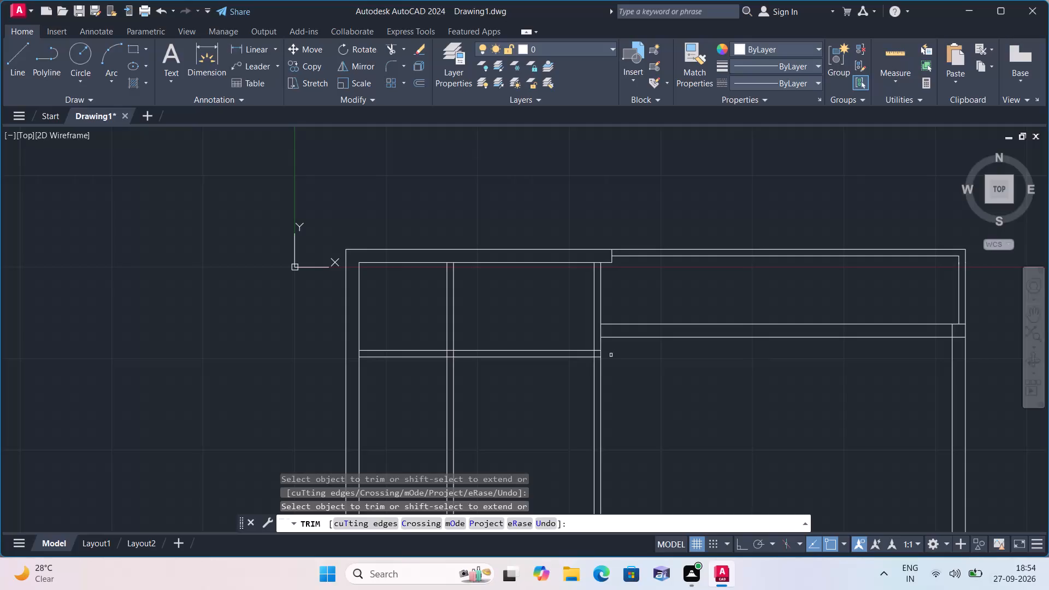
{"action": "scroll", "coordinate": [594, 356], "scroll_direction": "up", "scroll_amount": 1}
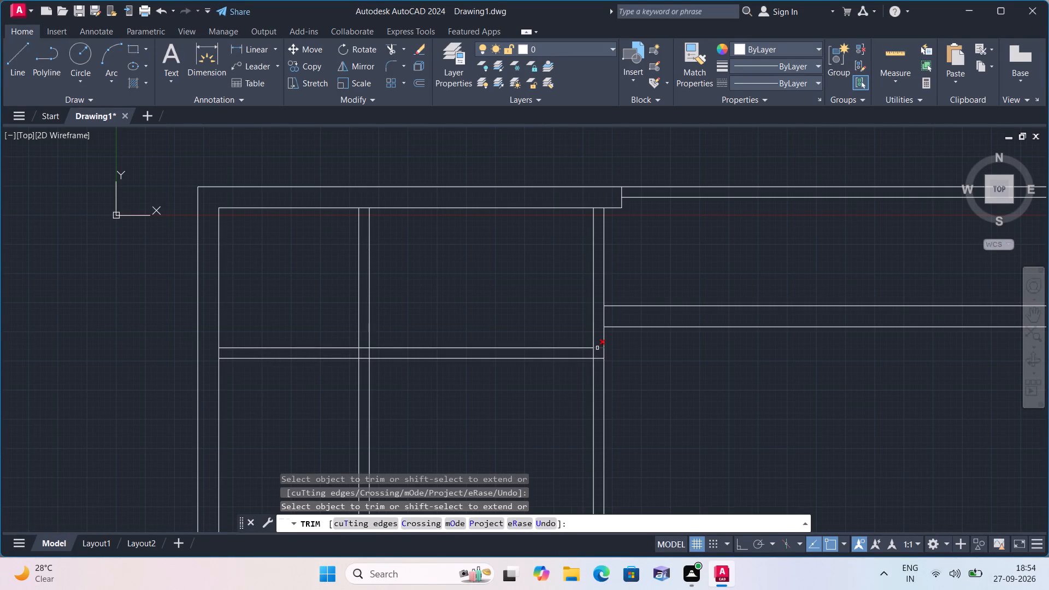
{"action": "left_click", "coordinate": [597, 348]}
{"action": "left_click", "coordinate": [597, 356]}
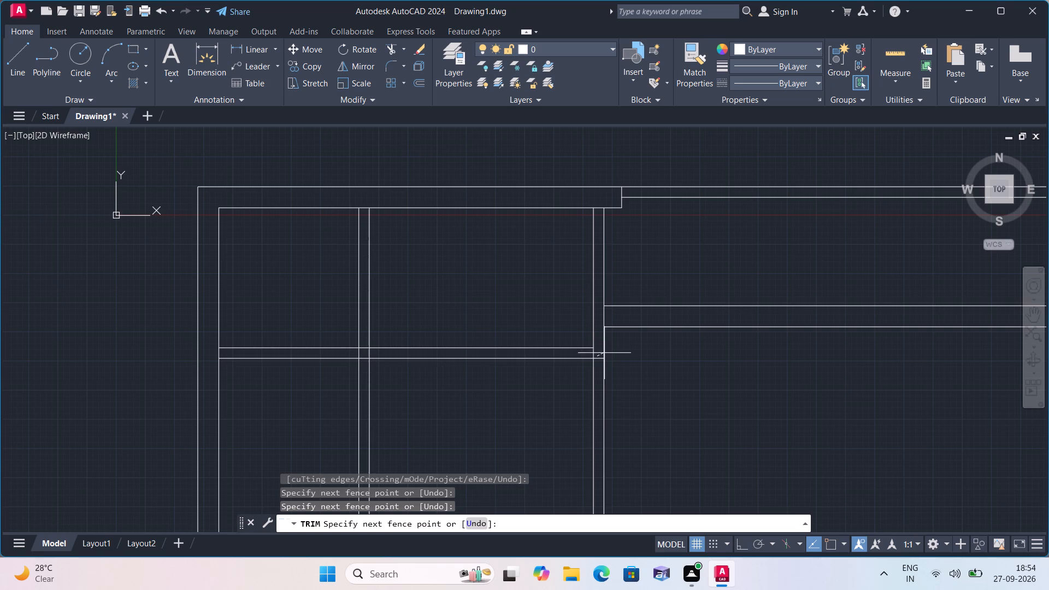
{"action": "left_click", "coordinate": [602, 362]}
{"action": "left_click", "coordinate": [602, 357]}
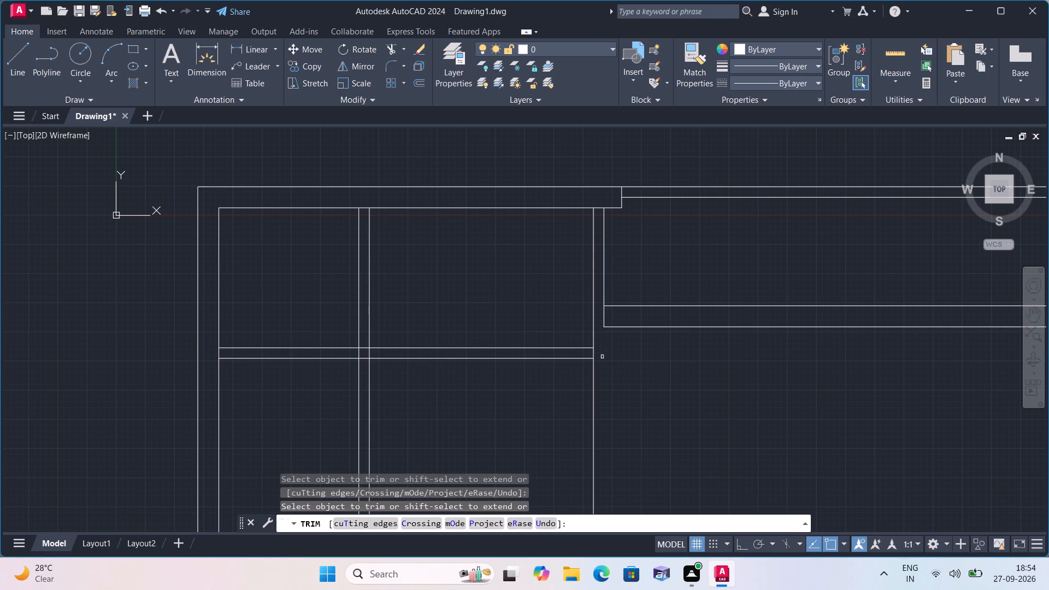
{"action": "key", "text": "space"}
Offset the second vertical partition's remaining left face line 9" to the right.
{"action": "type", "text": "offf"}
{"action": "key", "text": "BackSpace"}
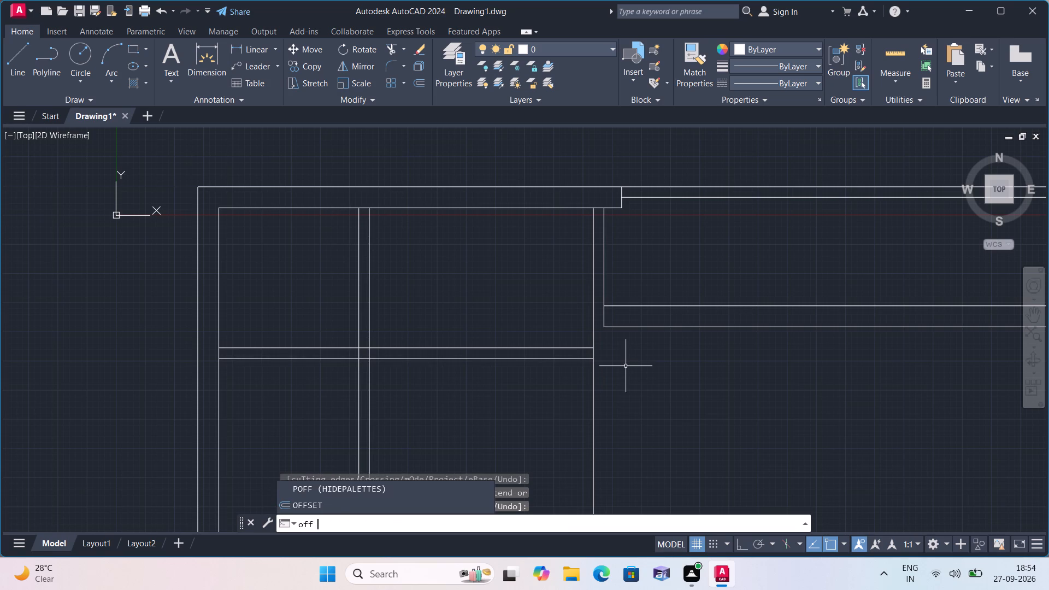
{"action": "type", "text": "set"}
{"action": "key", "text": "space"}
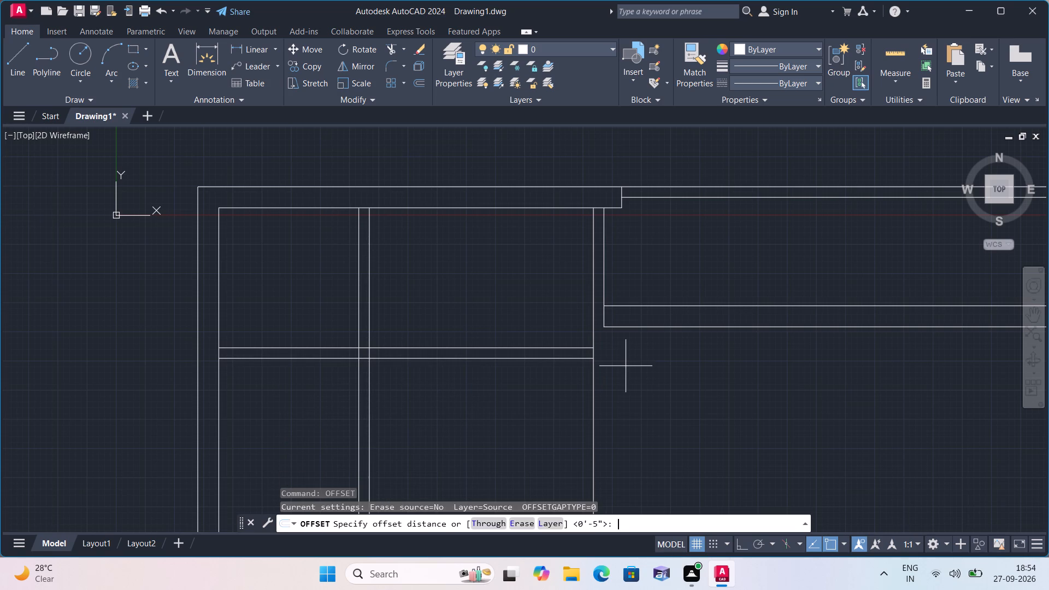
{"action": "type", "text": "9\""}
{"action": "key", "text": "space"}
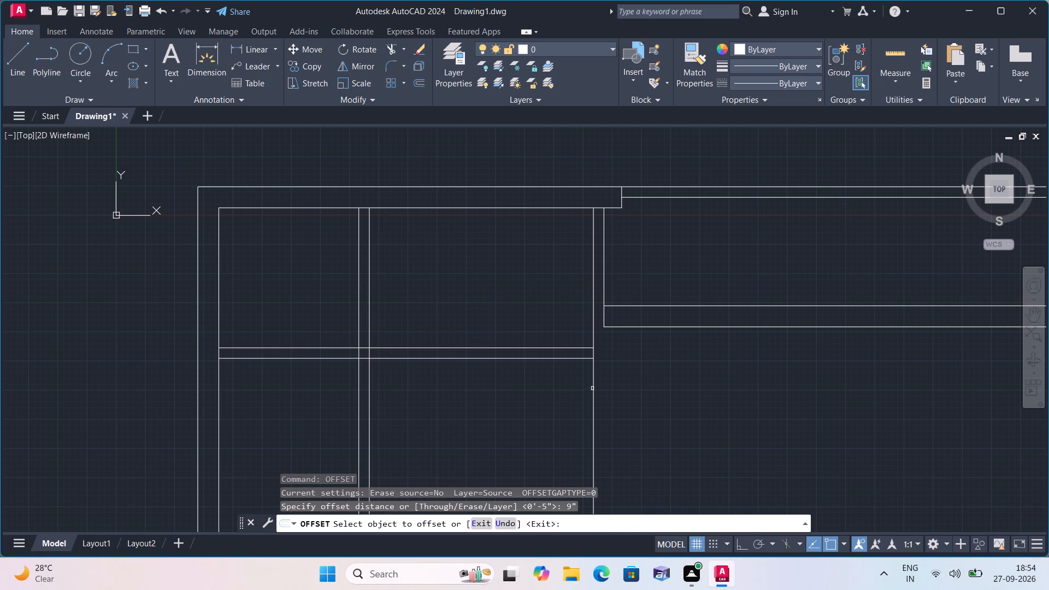
{"action": "left_click", "coordinate": [592, 388]}
{"action": "left_click", "coordinate": [635, 386]}
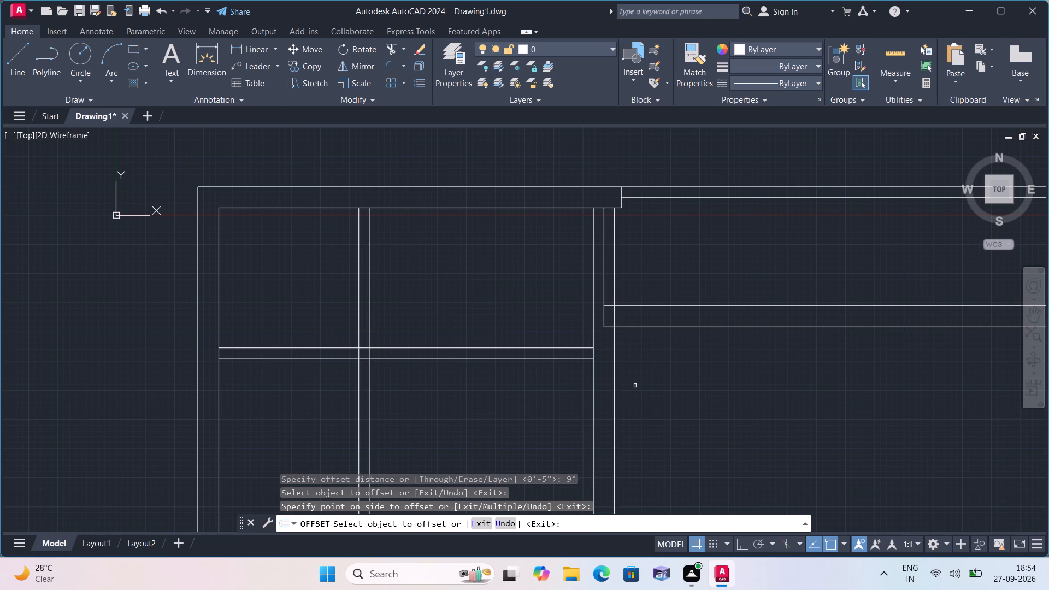
{"action": "key", "text": "space"}
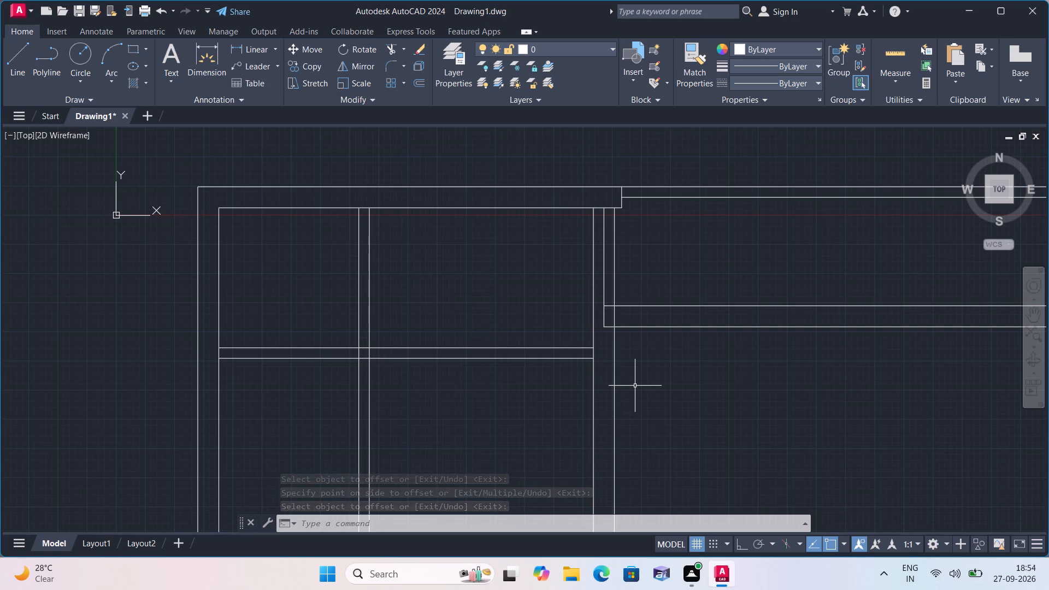
With ortho on, draw a line from the new 9" wall face's upper end up to the top wall's outer line.
{"action": "type", "text": "l"}
{"action": "key", "text": "space"}
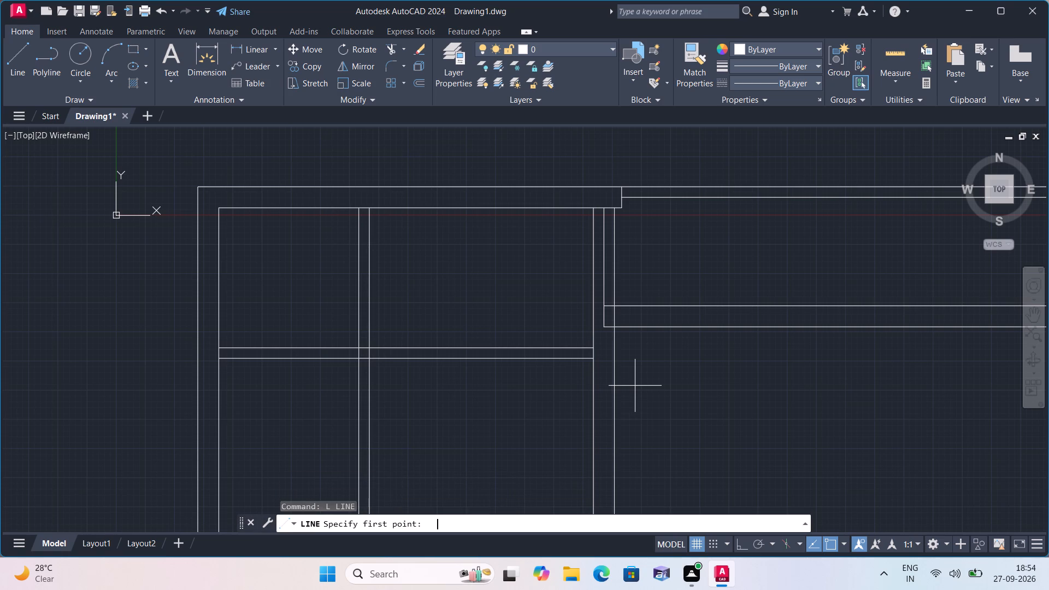
{"action": "left_click", "coordinate": [617, 209]}
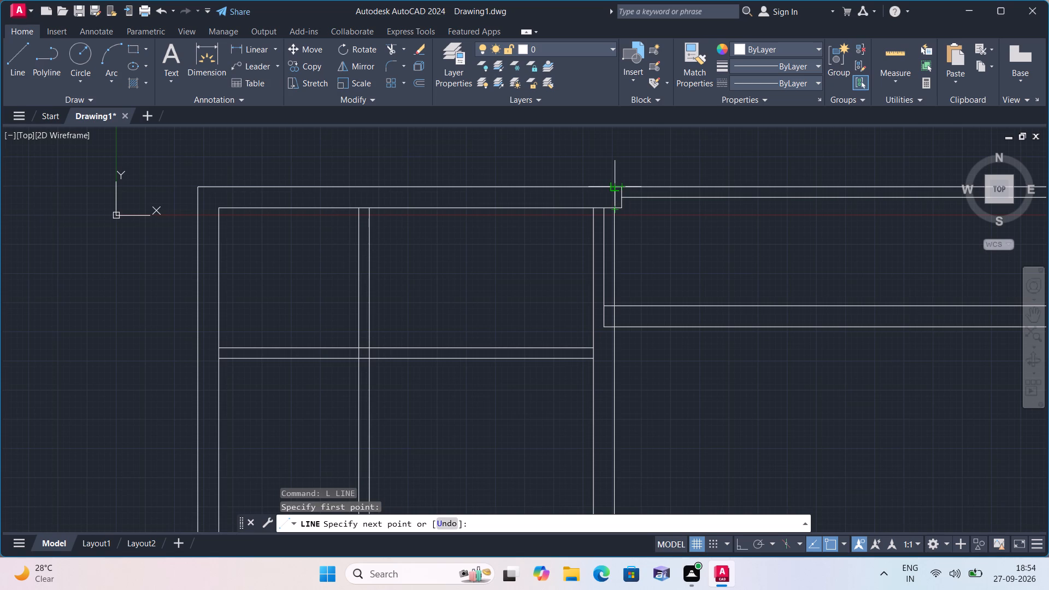
{"action": "key", "text": "F8"}
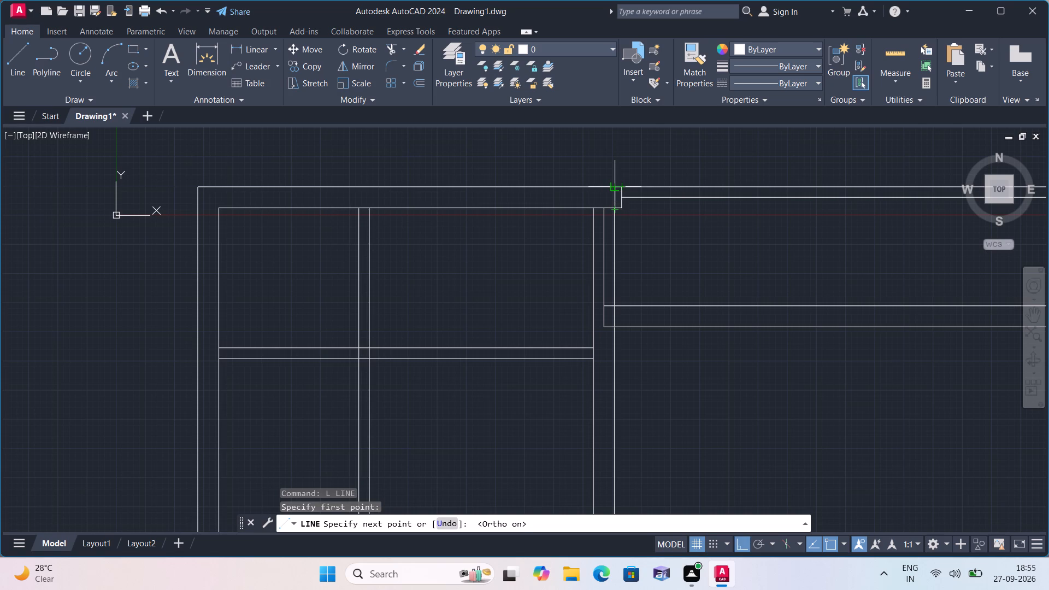
{"action": "left_click", "coordinate": [615, 186]}
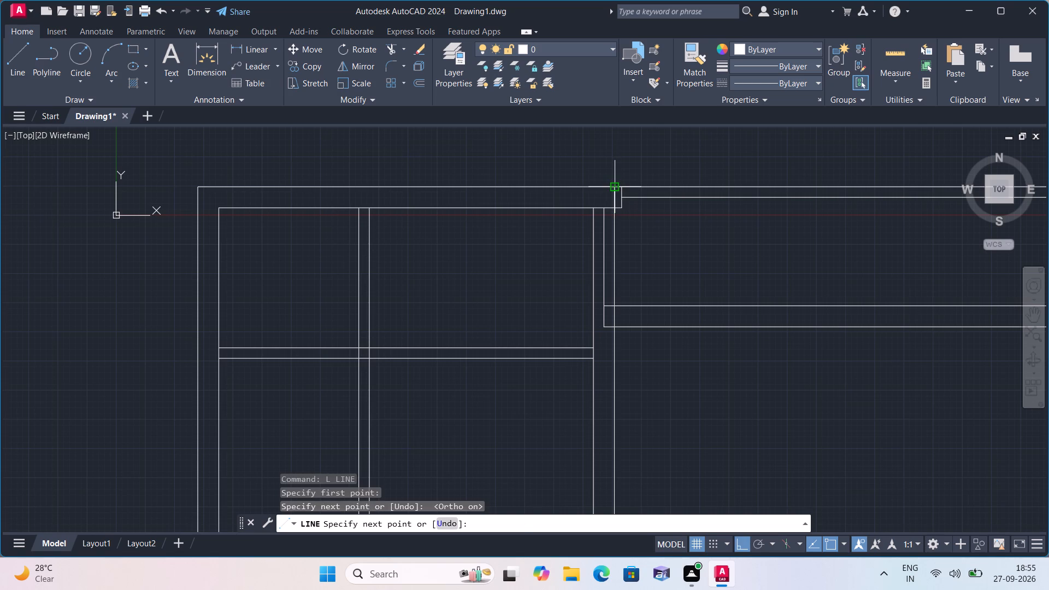
{"action": "key", "text": "space"}
Draw two short lines extending both faces of the right room's horizontal wall to the vertical partition's left face.
{"action": "key", "text": "space"}
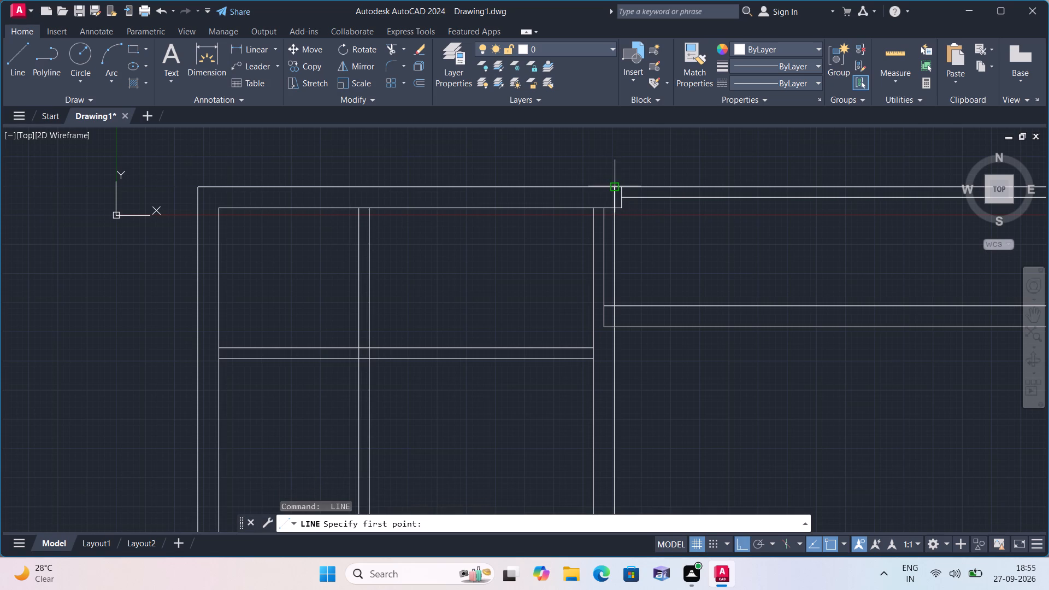
{"action": "scroll", "coordinate": [614, 310], "scroll_direction": "up", "scroll_amount": 1}
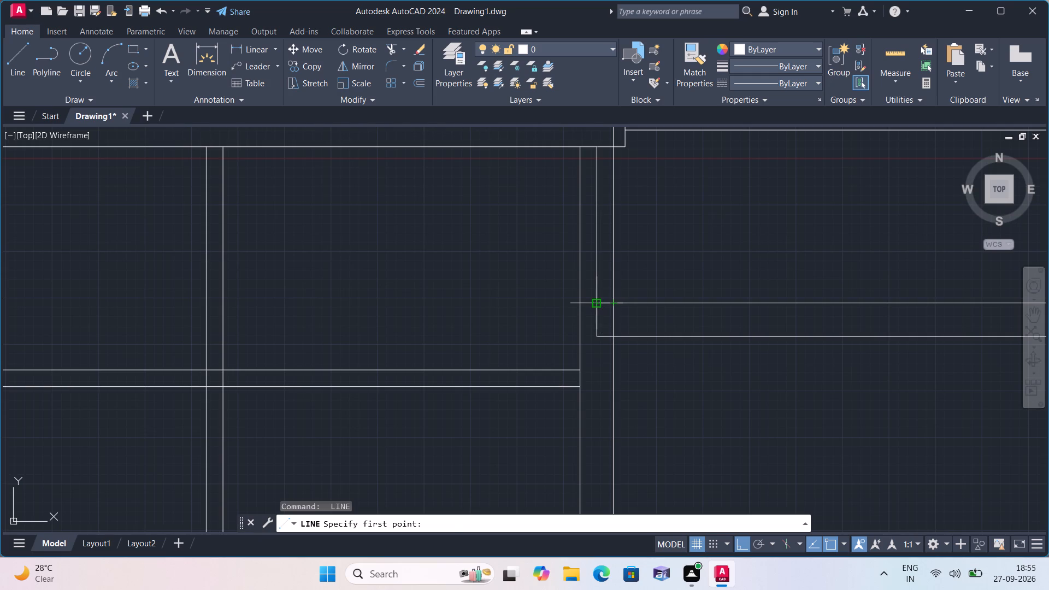
{"action": "left_click", "coordinate": [597, 303]}
{"action": "left_click", "coordinate": [582, 303]}
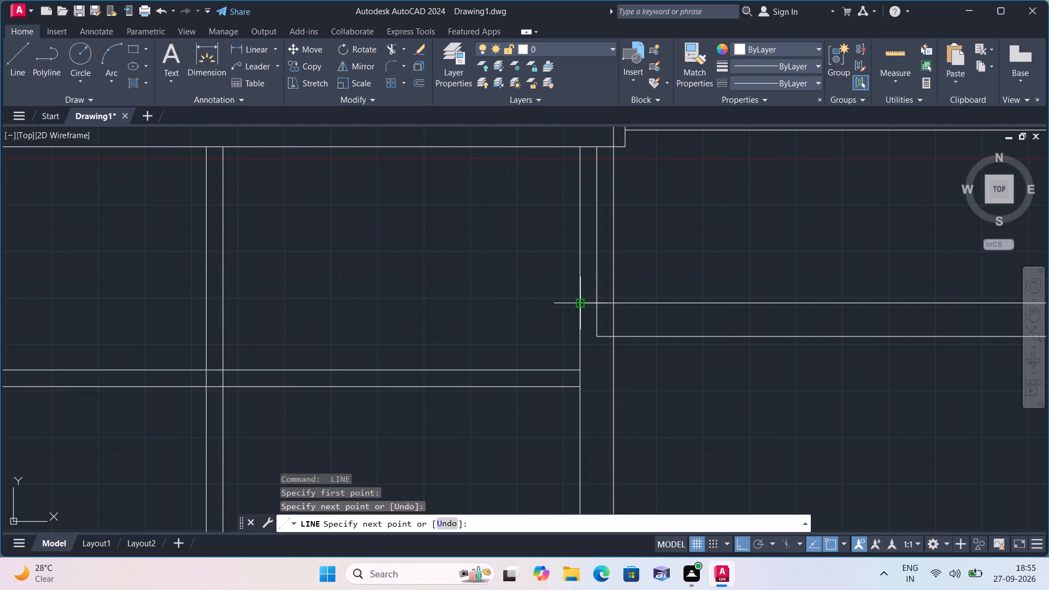
{"action": "key", "text": "space"}
{"action": "key", "text": "space"}
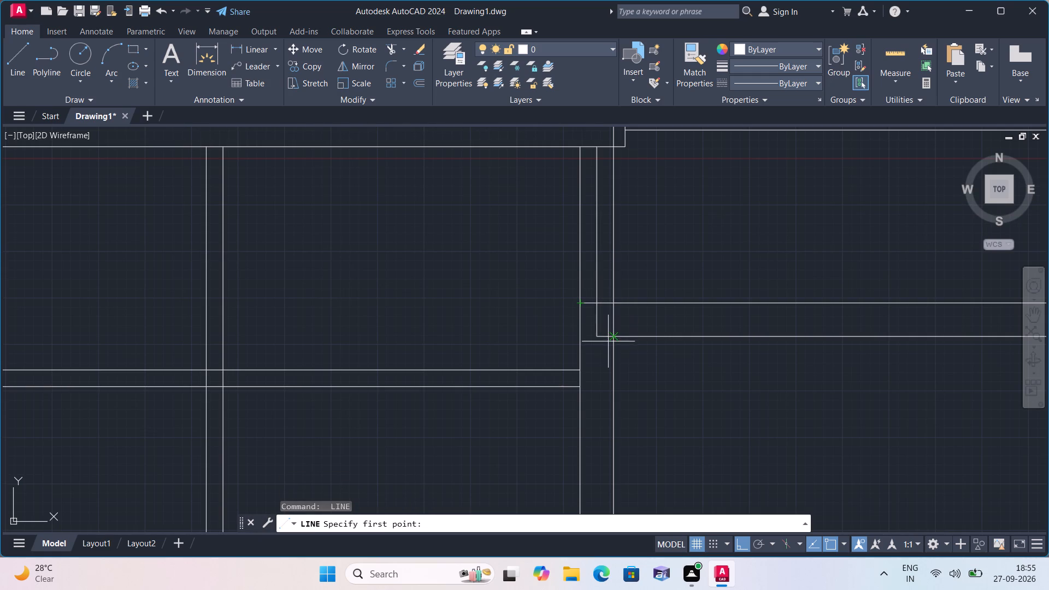
{"action": "left_click", "coordinate": [613, 335]}
{"action": "left_click", "coordinate": [582, 340]}
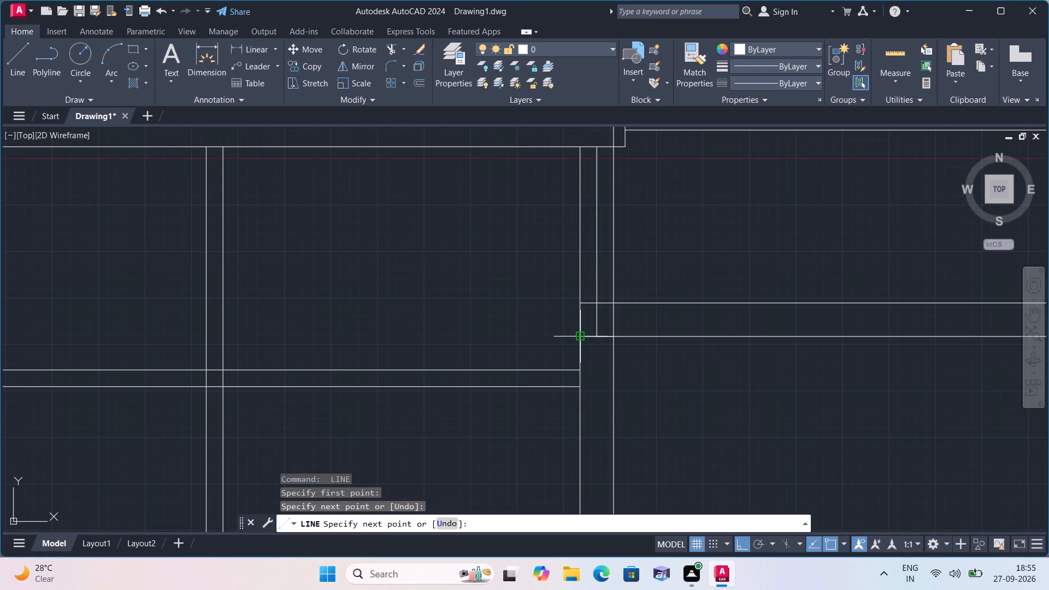
{"action": "key", "text": "space"}
Trim the top wall's old end beyond the new closing line and the 9" offset line between the two horizontal walls.
{"action": "type", "text": "trim"}
{"action": "key", "text": "space"}
{"action": "middle_click_drag", "start_coordinate": [653, 235], "coordinate": [650, 322]}
{"action": "left_click", "coordinate": [620, 234]}
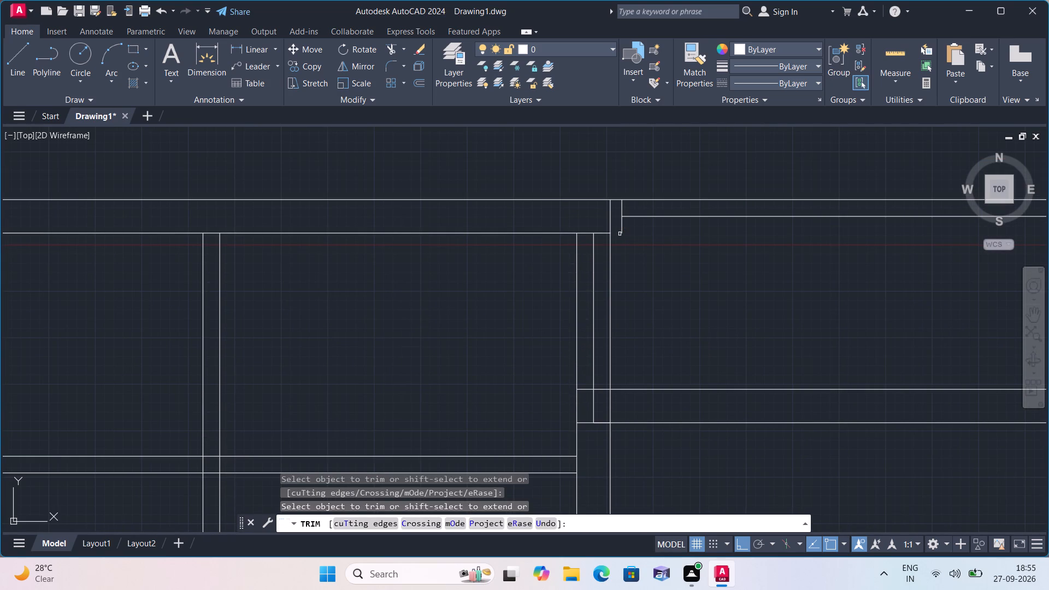
{"action": "left_click", "coordinate": [623, 225]}
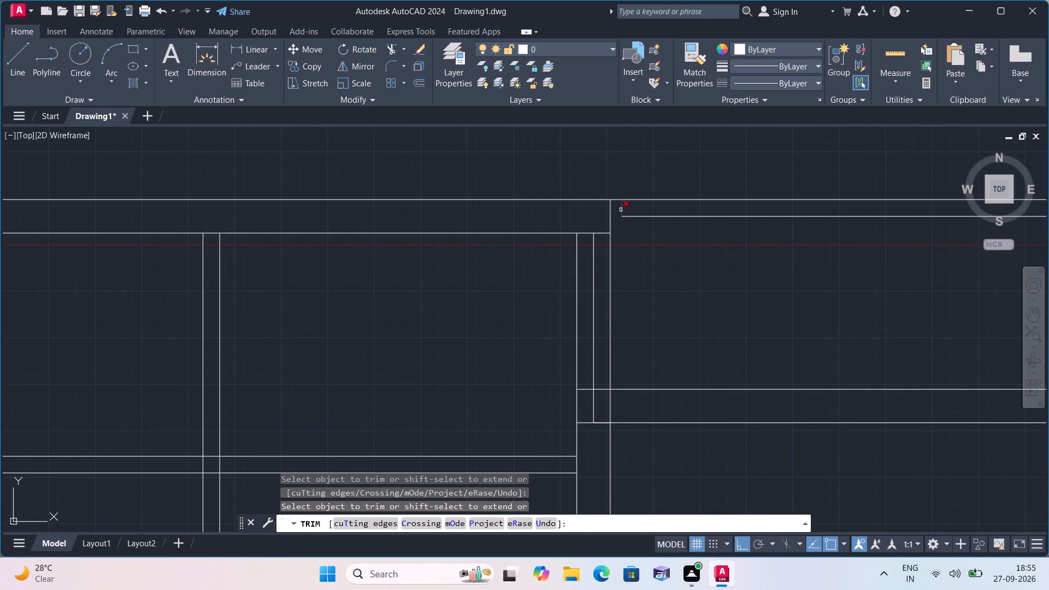
{"action": "left_click", "coordinate": [621, 209]}
{"action": "left_click", "coordinate": [611, 264]}
Trim the overlapping segments where the vertical partition meets the right room's horizontal 9" wall into a clean junction.
{"action": "middle_click_drag", "start_coordinate": [644, 329], "coordinate": [646, 231]}
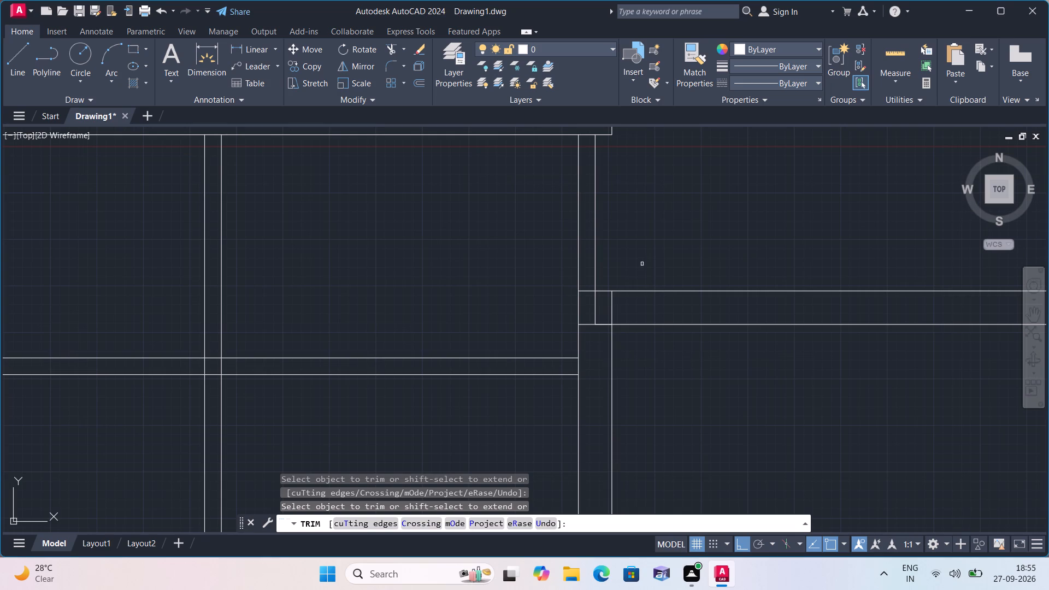
{"action": "left_click", "coordinate": [593, 307]}
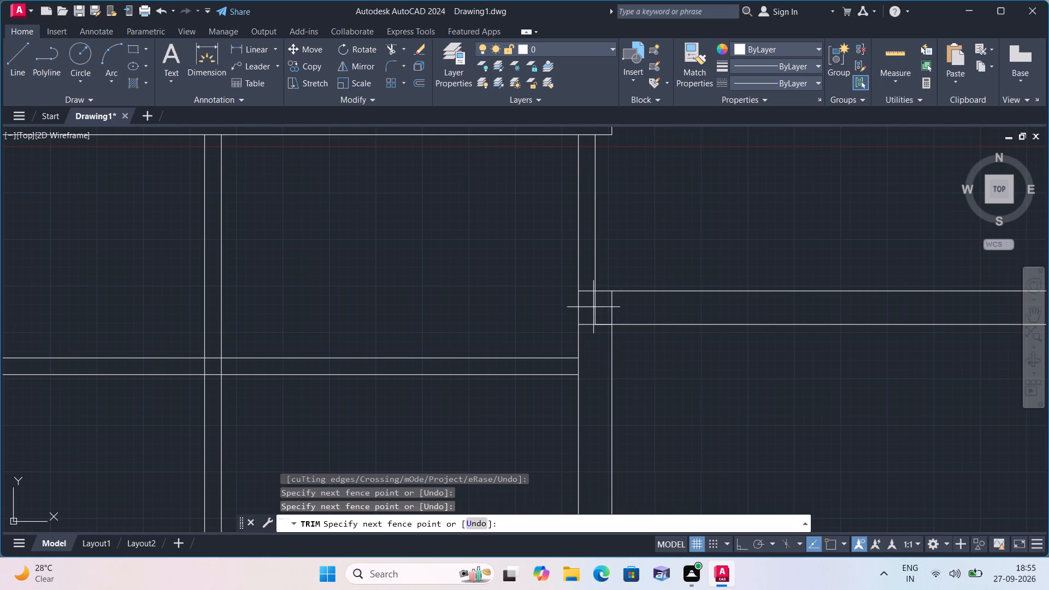
{"action": "left_click", "coordinate": [600, 304]}
{"action": "left_click_drag", "start_coordinate": [603, 304], "coordinate": [627, 314]}
{"action": "left_click", "coordinate": [662, 316]}
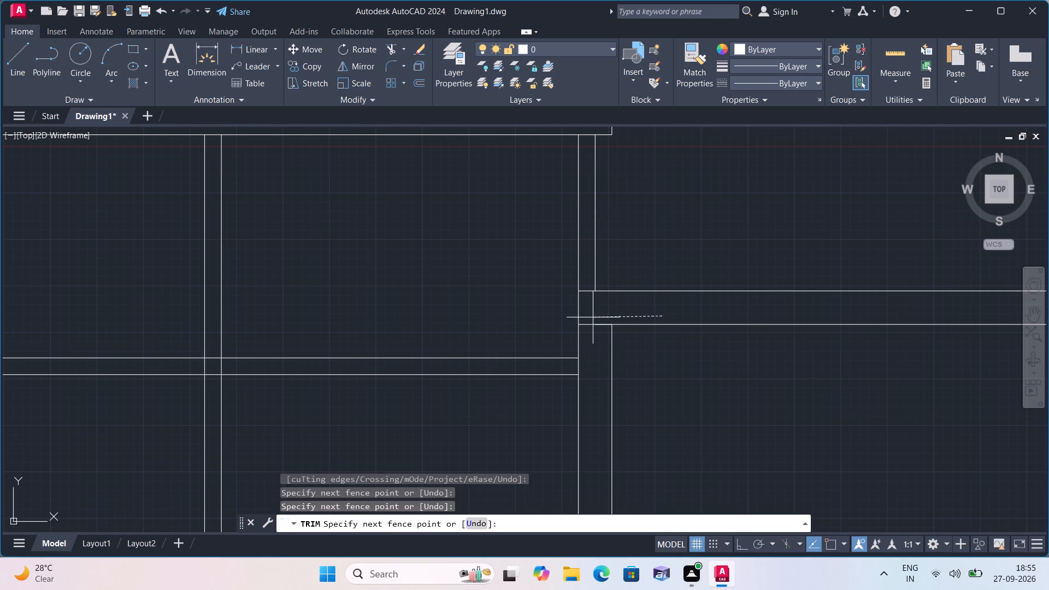
{"action": "left_click", "coordinate": [600, 324]}
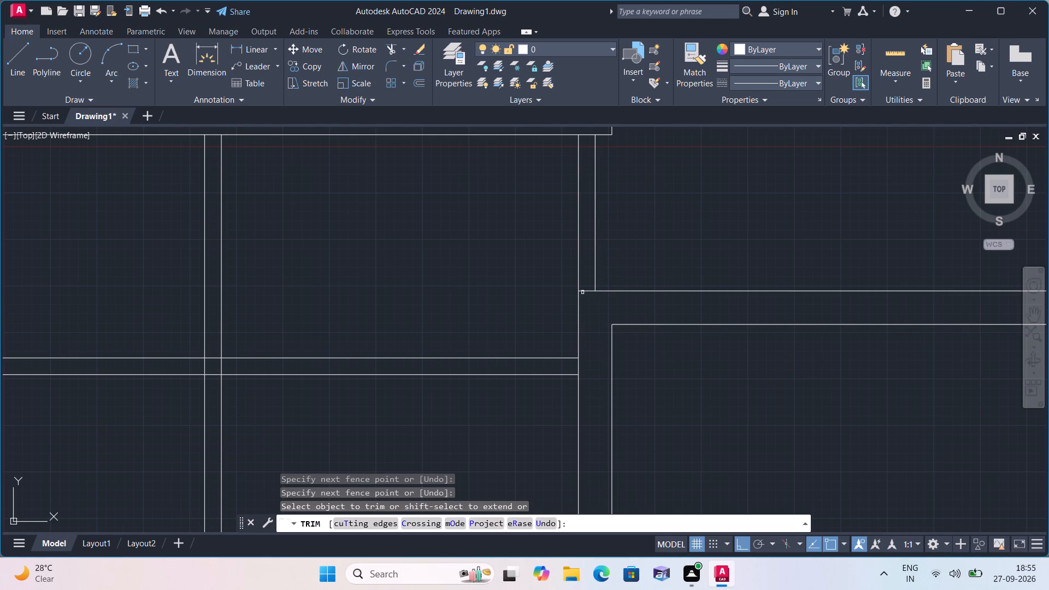
{"action": "left_click", "coordinate": [588, 292]}
{"action": "scroll", "coordinate": [509, 264], "scroll_direction": "down", "scroll_amount": 1}
{"action": "middle_click_drag", "start_coordinate": [509, 264], "coordinate": [494, 321]}
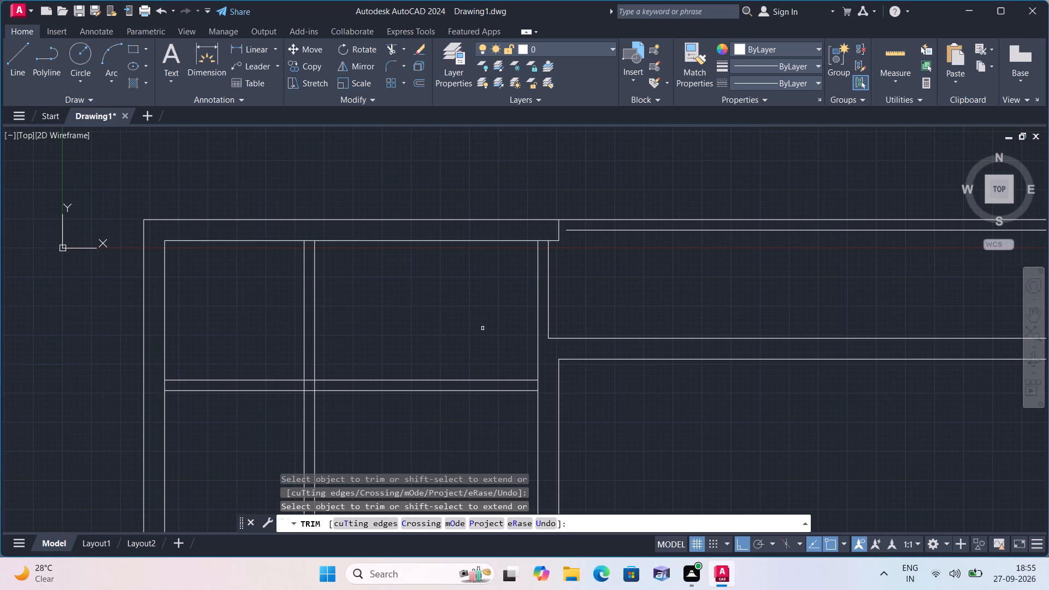
{"action": "key", "text": "space"}
Draw a line from the left end of the top 4.5" wall's inner face to the thicker top wall's end line.
{"action": "type", "text": "l"}
{"action": "key", "text": "space"}
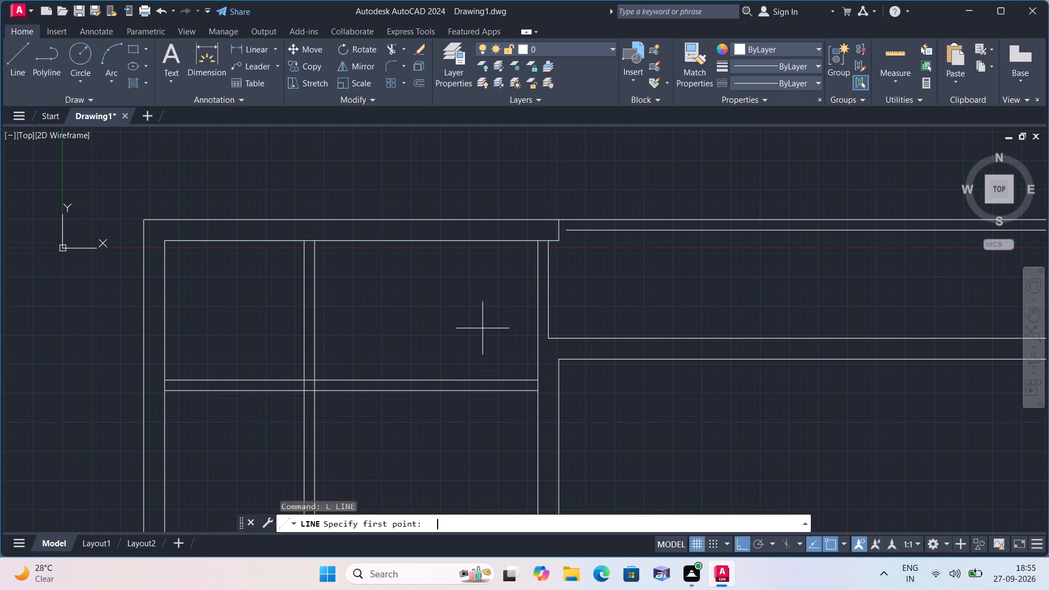
{"action": "scroll", "coordinate": [567, 251], "scroll_direction": "up", "scroll_amount": 2}
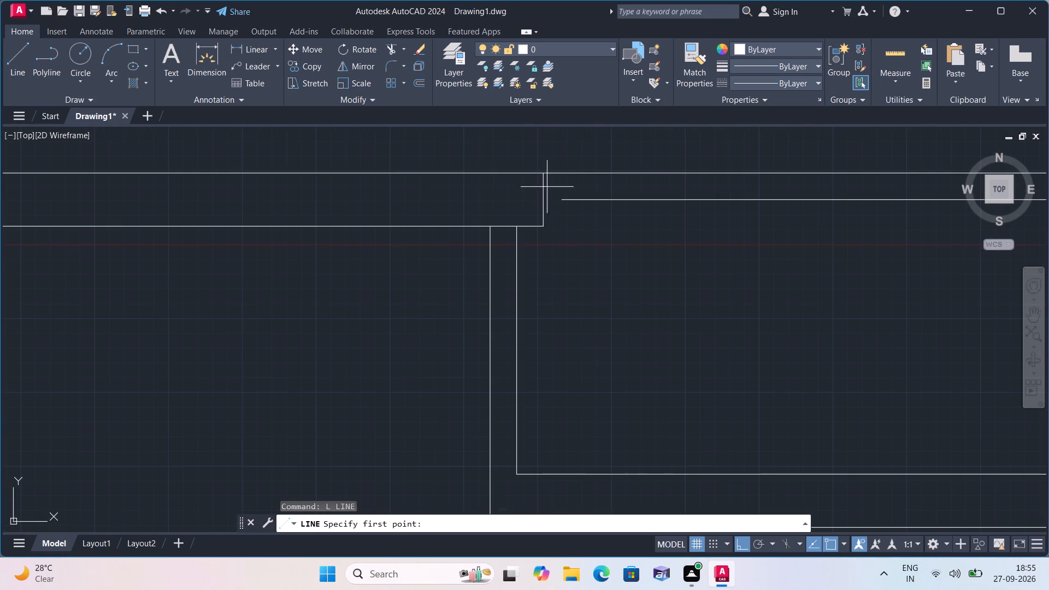
{"action": "left_click", "coordinate": [564, 198]}
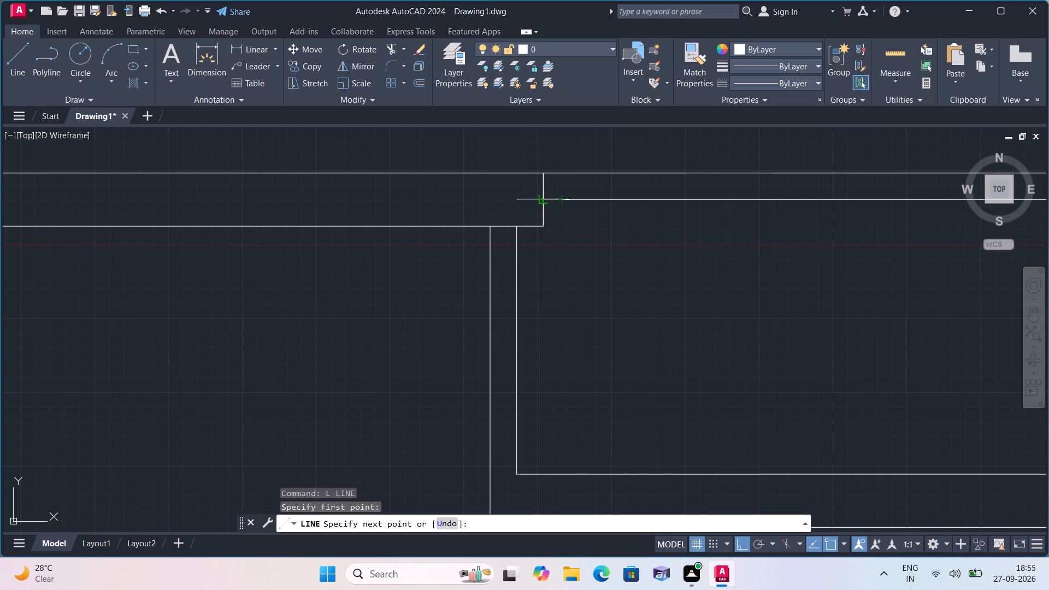
{"action": "left_click", "coordinate": [546, 200]}
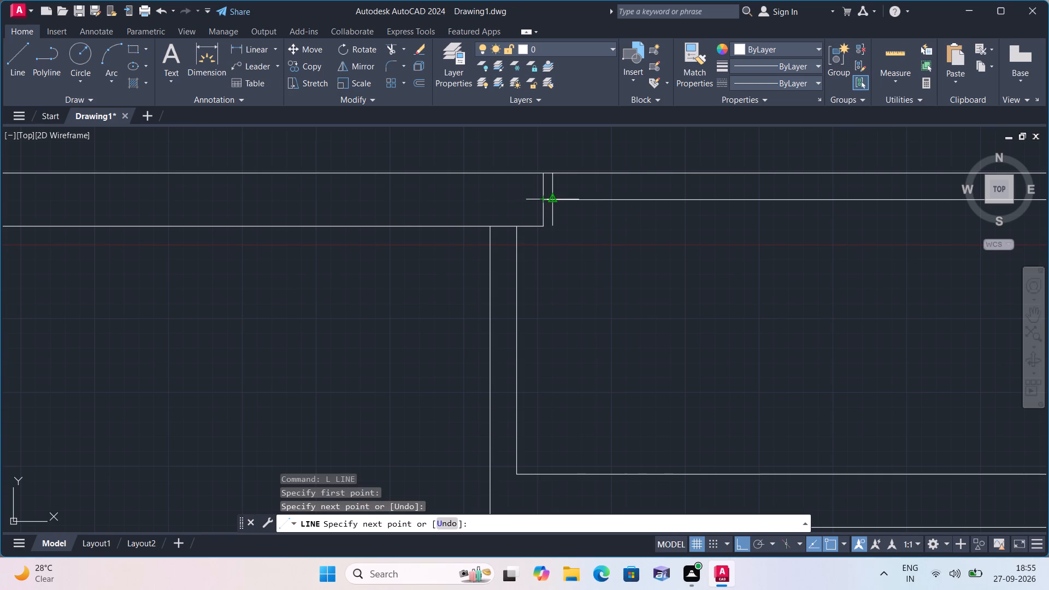
{"action": "key", "text": "space"}
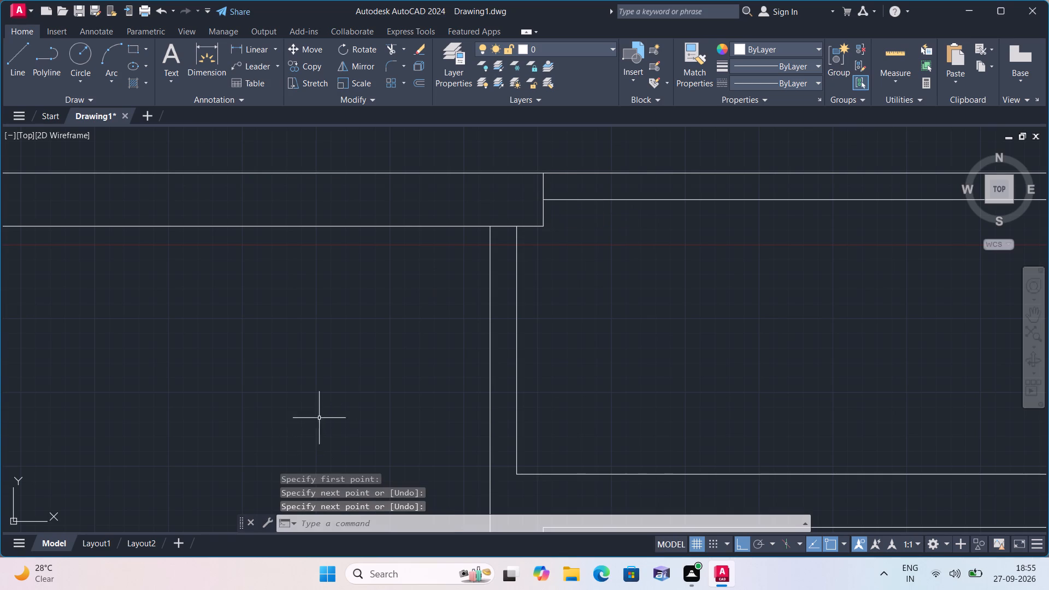
Draw a short line across the vertical 4.5" partition, from its right face's lower end at the horizontal wall to its left face.
{"action": "scroll", "coordinate": [304, 377], "scroll_direction": "down", "scroll_amount": 1}
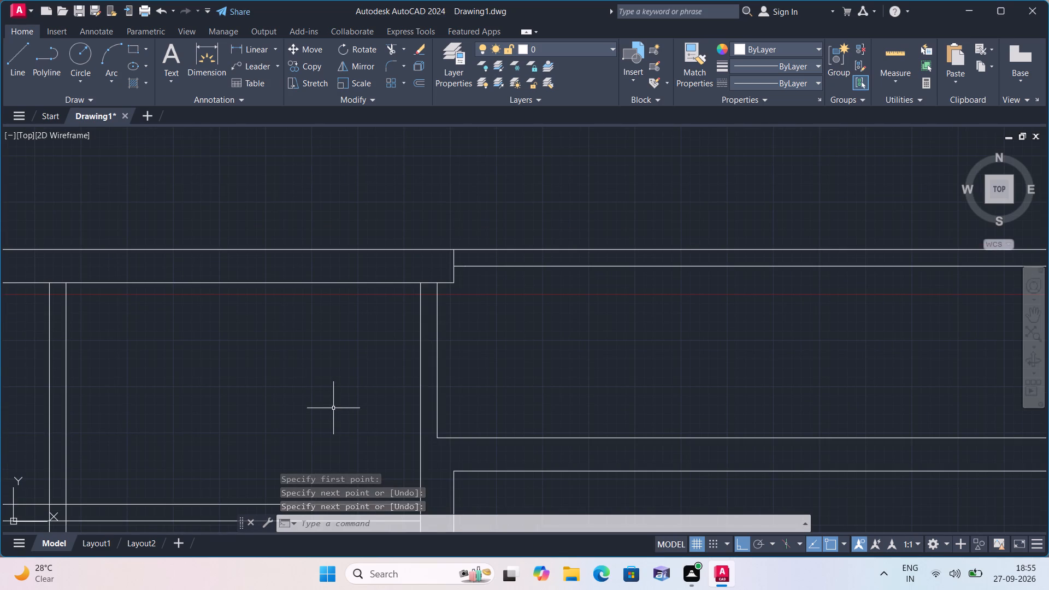
{"action": "scroll", "coordinate": [325, 394], "scroll_direction": "up", "scroll_amount": 1}
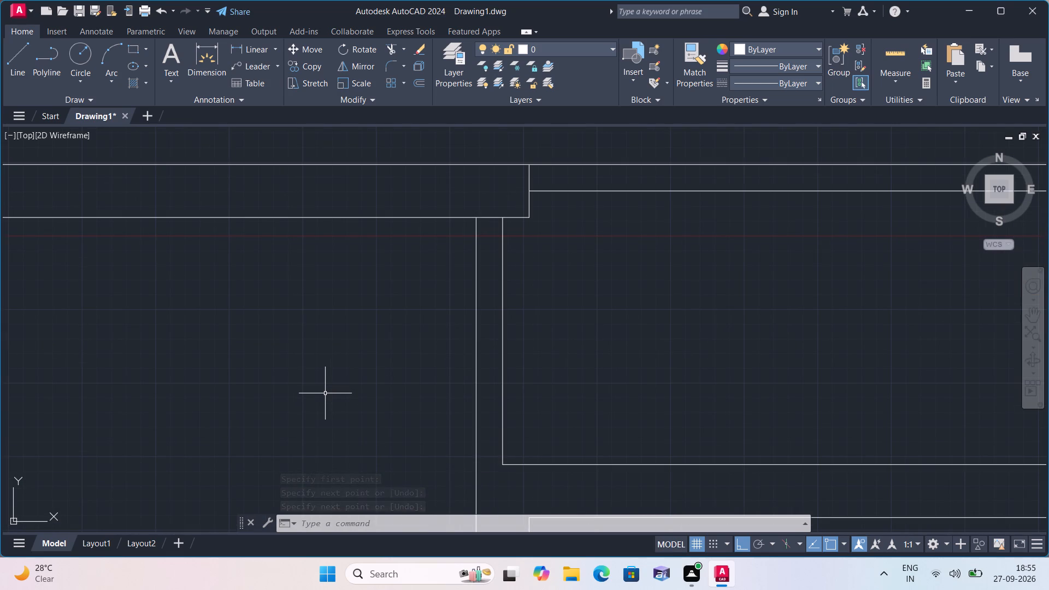
{"action": "type", "text": "l"}
{"action": "key", "text": "space"}
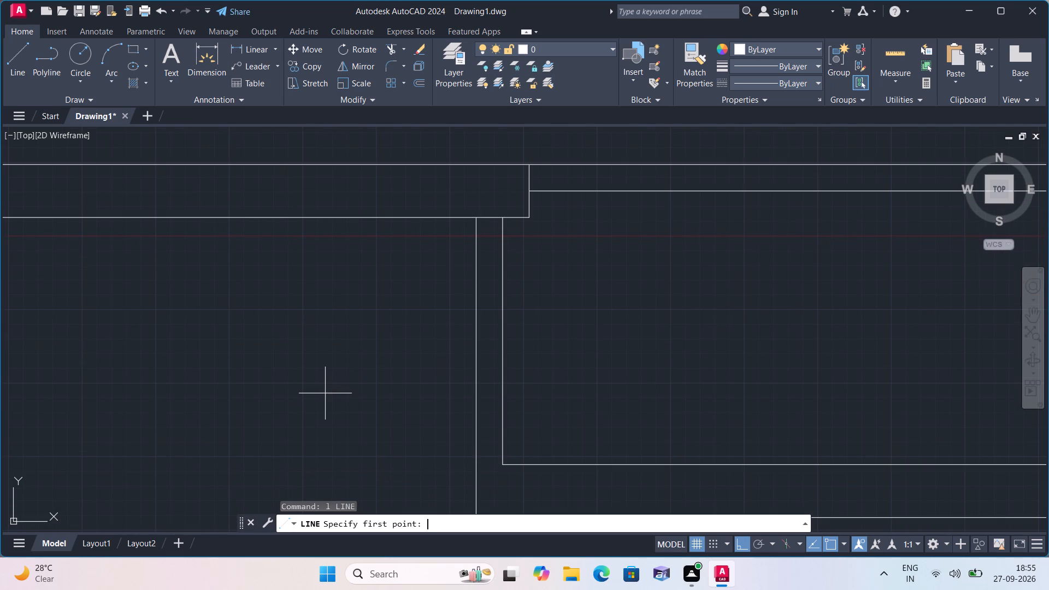
{"action": "left_click", "coordinate": [505, 464]}
{"action": "left_click", "coordinate": [476, 465]}
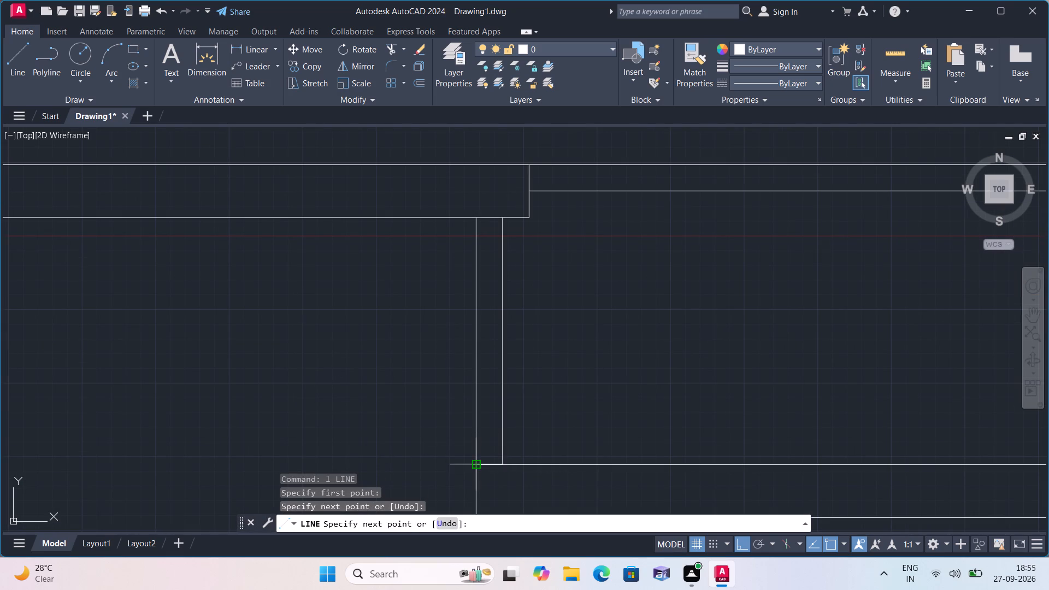
{"action": "key", "text": "space"}
Trim the top wall's inner face between the two faces of the vertical partition separating the two small upper-left rooms.
{"action": "scroll", "coordinate": [476, 479], "scroll_direction": "down", "scroll_amount": 1}
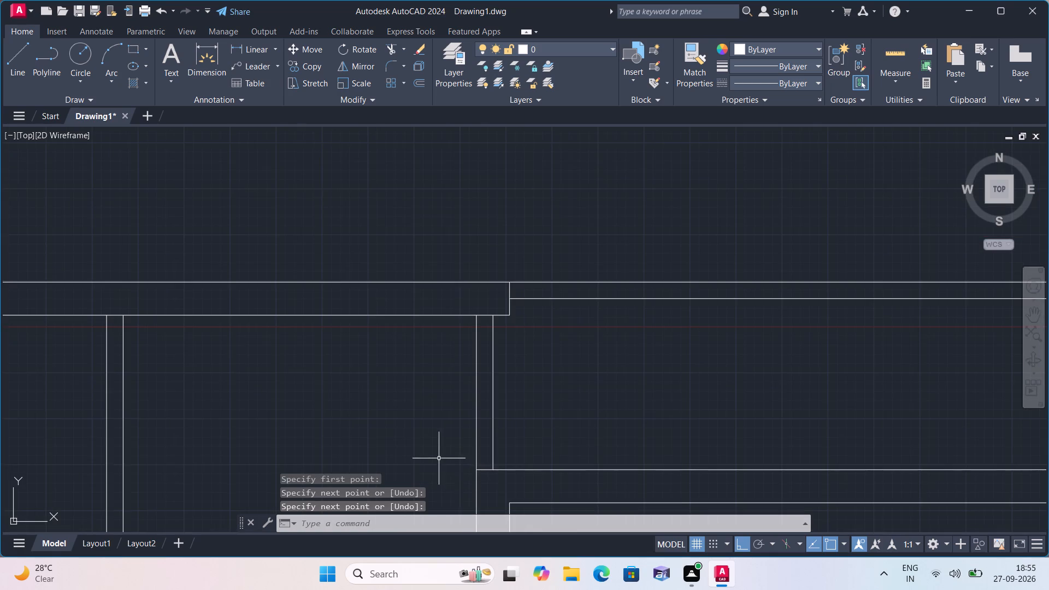
{"action": "scroll", "coordinate": [437, 457], "scroll_direction": "down", "scroll_amount": 1}
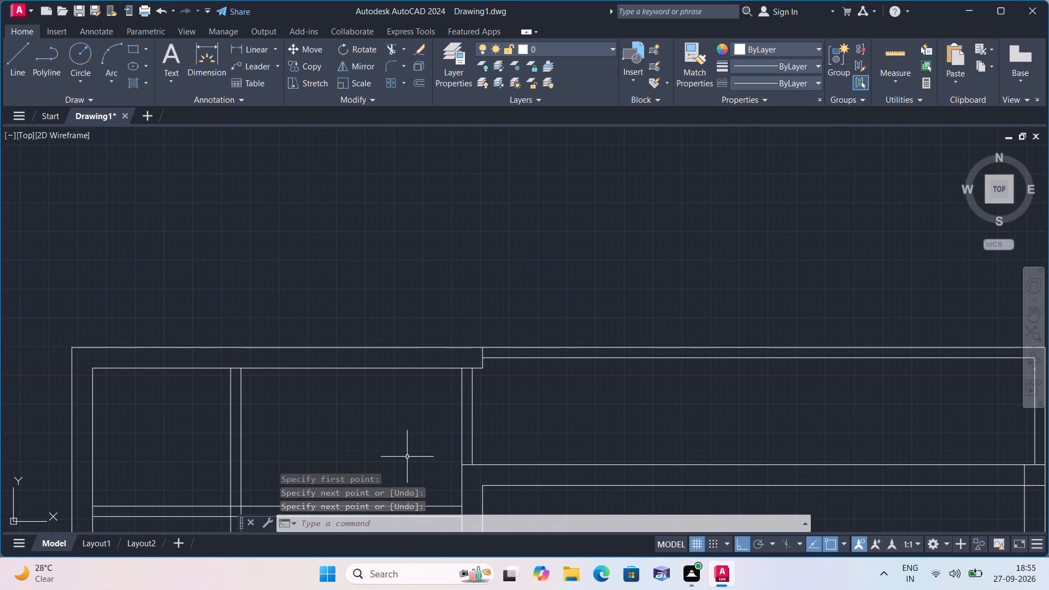
{"action": "scroll", "coordinate": [405, 397], "scroll_direction": "down", "scroll_amount": 1}
{"action": "middle_click_drag", "start_coordinate": [381, 411], "coordinate": [385, 359]}
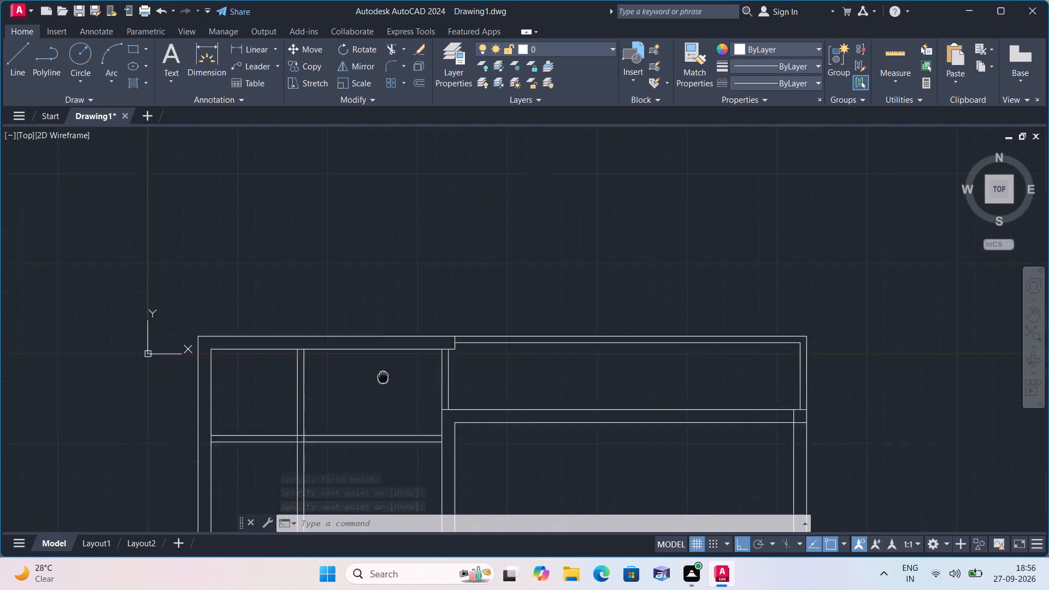
{"action": "middle_click_drag", "start_coordinate": [385, 359], "coordinate": [397, 296]}
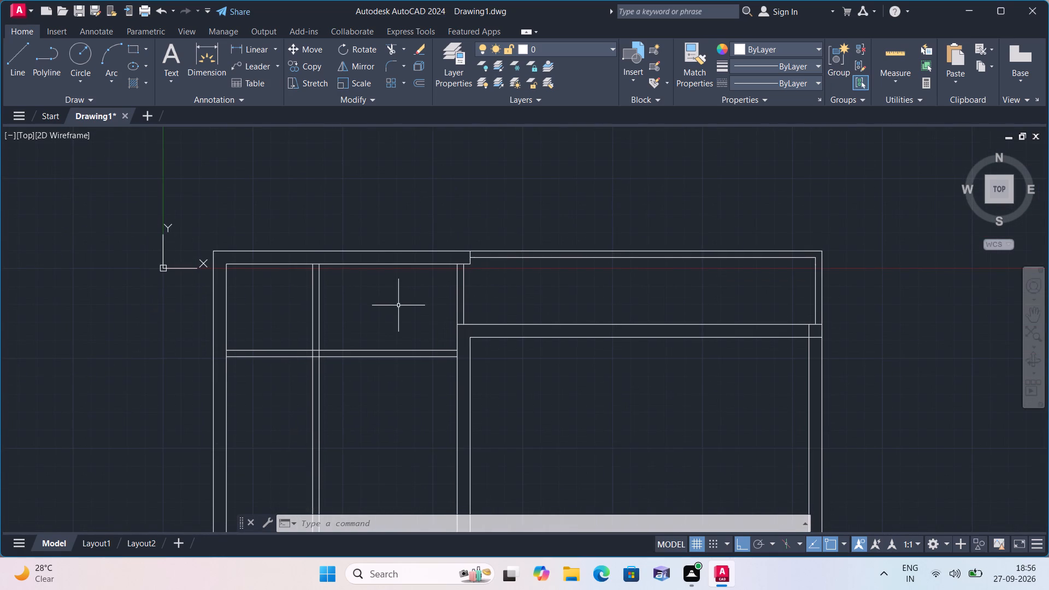
{"action": "type", "text": "trim"}
{"action": "key", "text": "space"}
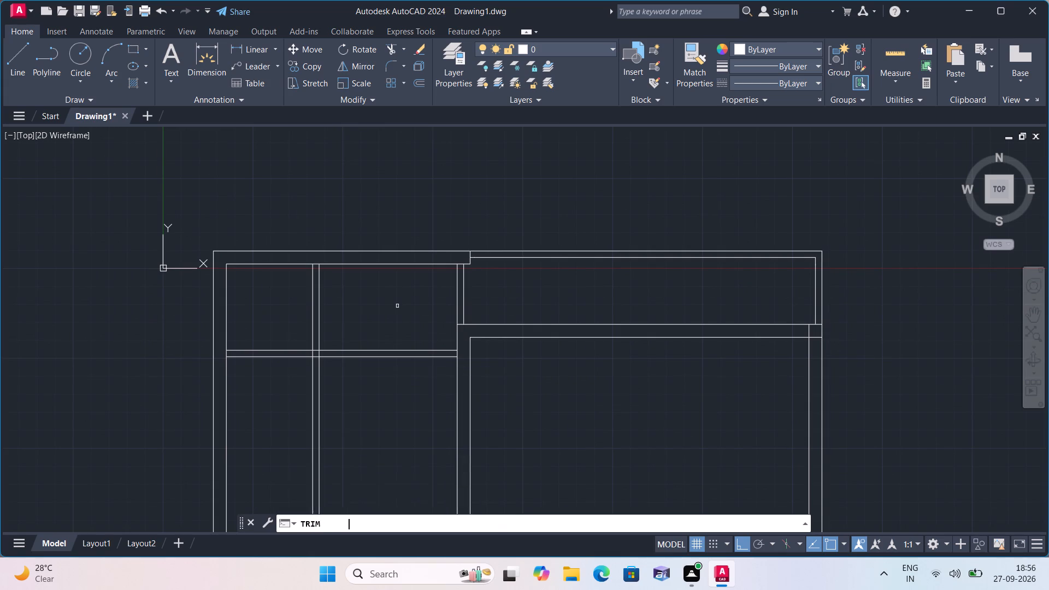
{"action": "scroll", "coordinate": [322, 253], "scroll_direction": "up", "scroll_amount": 1}
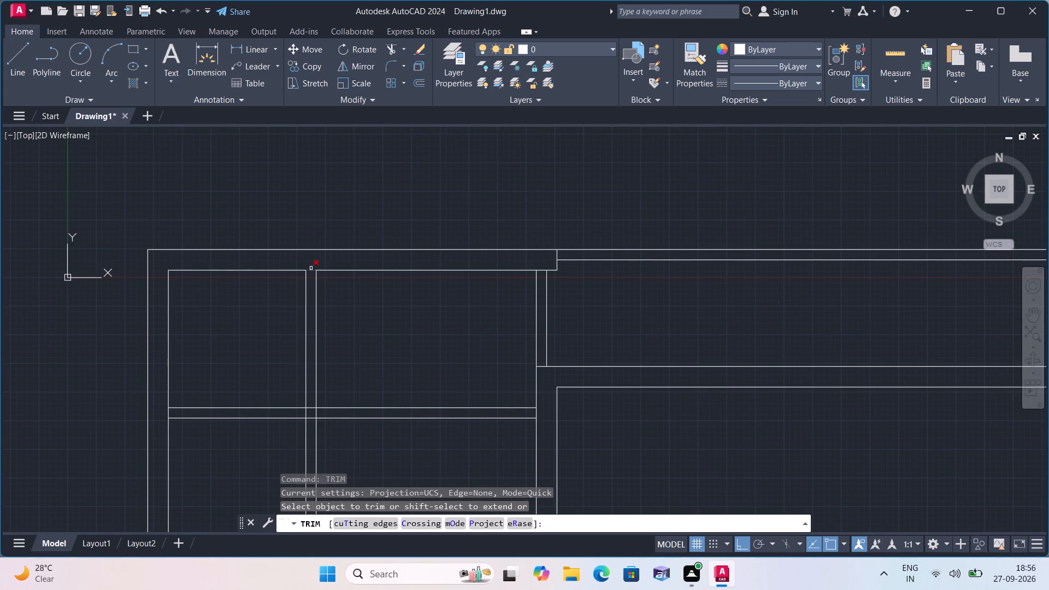
{"action": "left_click", "coordinate": [310, 270]}
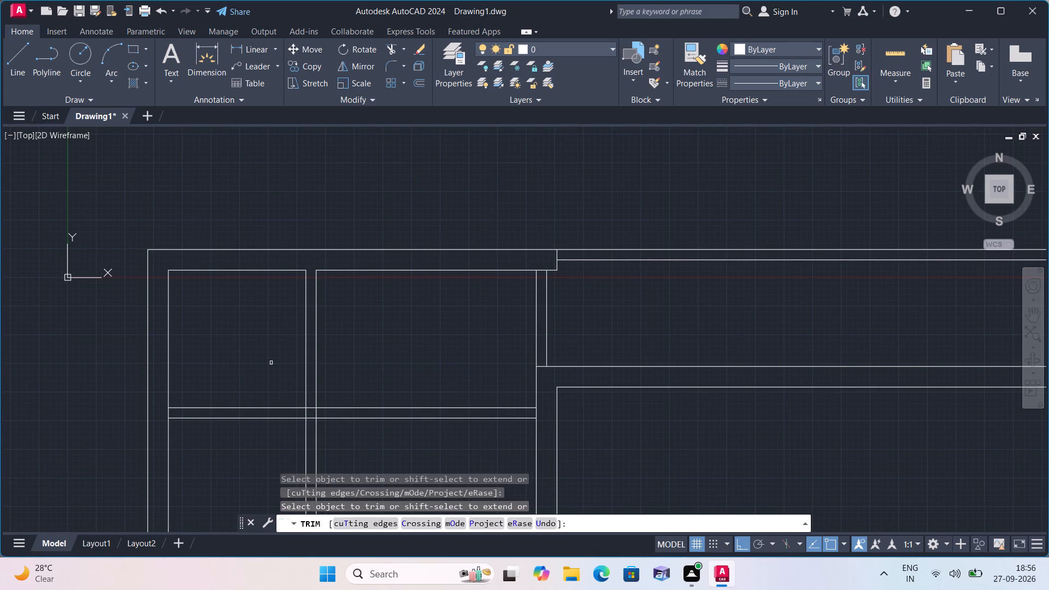
Trim the vertical partition's faces and the horizontal partition's upper face inside their crossing, keeping the lower face continuous.
{"action": "scroll", "coordinate": [287, 386], "scroll_direction": "up", "scroll_amount": 1}
{"action": "middle_click_drag", "start_coordinate": [283, 383], "coordinate": [292, 290]}
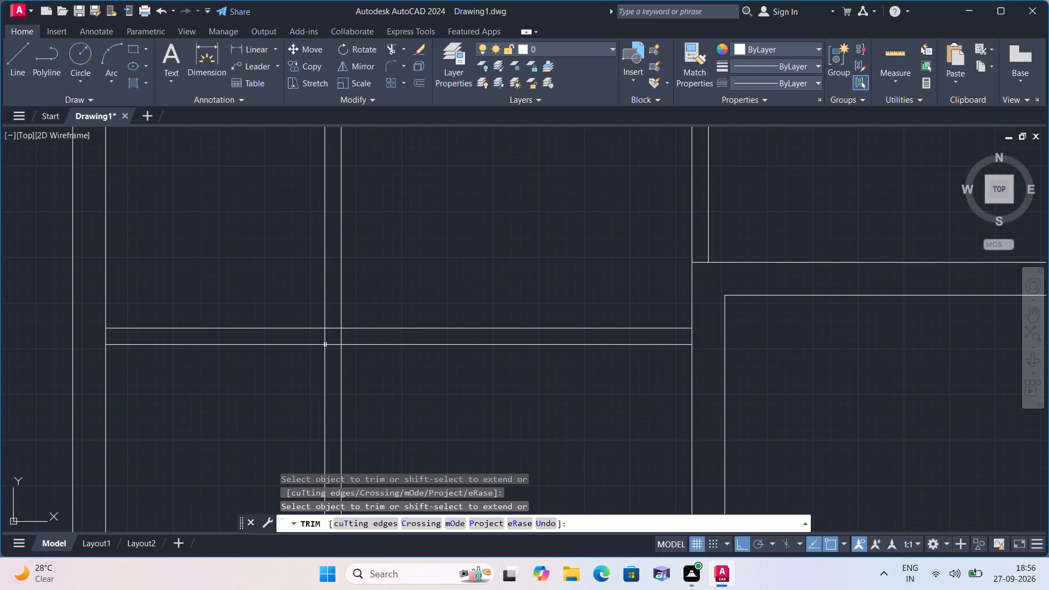
{"action": "left_click", "coordinate": [324, 340]}
{"action": "left_click", "coordinate": [331, 328]}
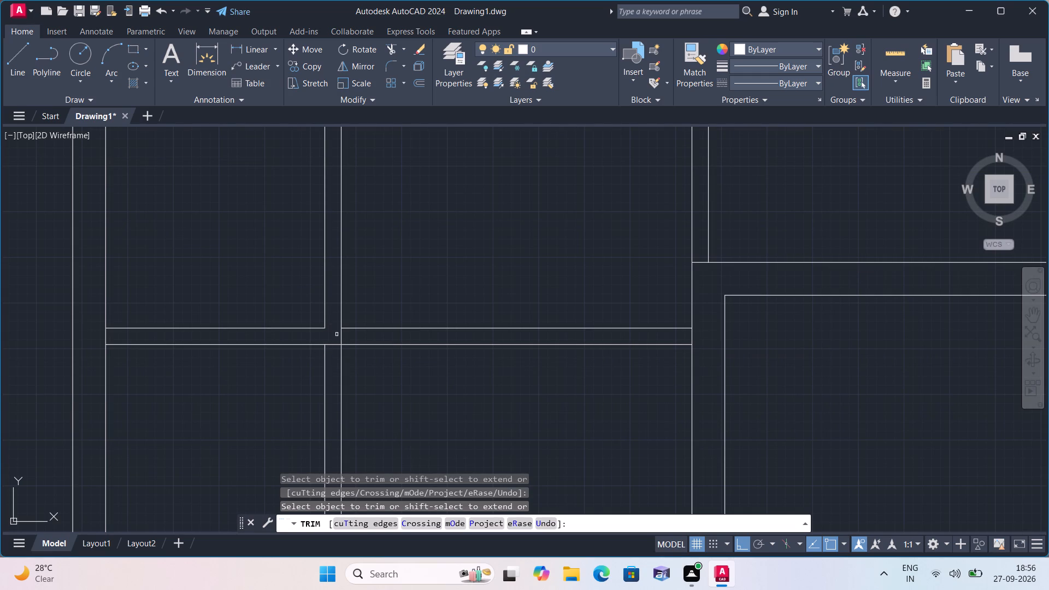
{"action": "left_click", "coordinate": [342, 336]}
Trim away both lines of the vertical partition continuing below the two small upper-left rooms' horizontal partition.
{"action": "scroll", "coordinate": [343, 338], "scroll_direction": "down", "scroll_amount": 1}
{"action": "middle_click_drag", "start_coordinate": [391, 399], "coordinate": [394, 289]}
{"action": "left_click", "coordinate": [388, 302]}
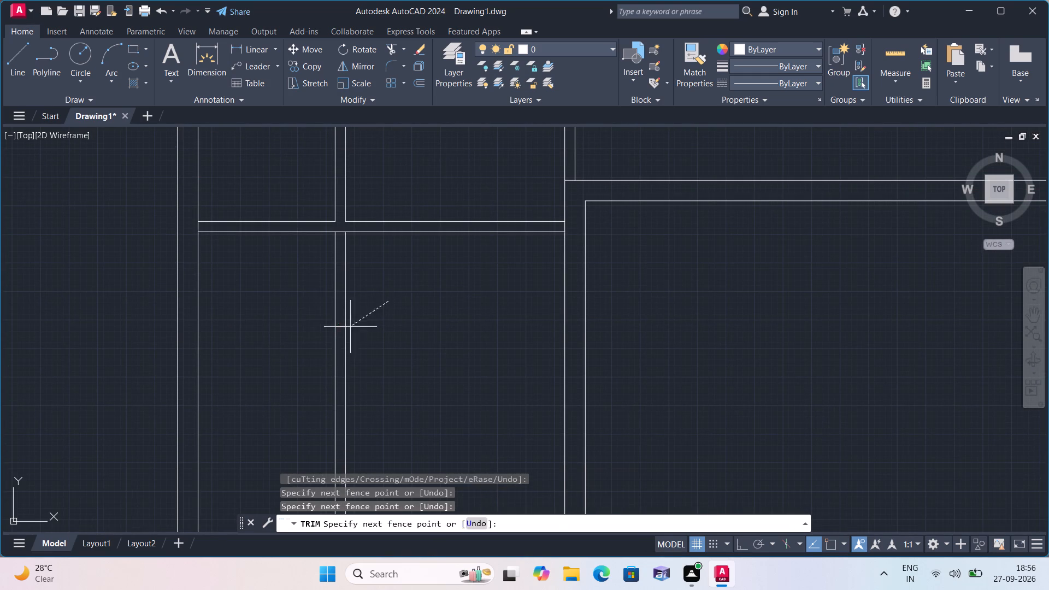
{"action": "left_click", "coordinate": [315, 353]}
Trim the overlapping segments where the horizontal 9" wall meets the right outer wall, leaving a clean inner corner for the large room.
{"action": "scroll", "coordinate": [380, 356], "scroll_direction": "down", "scroll_amount": 2}
{"action": "middle_click_drag", "start_coordinate": [379, 356], "coordinate": [350, 286]}
{"action": "middle_click_drag", "start_coordinate": [363, 340], "coordinate": [350, 324]}
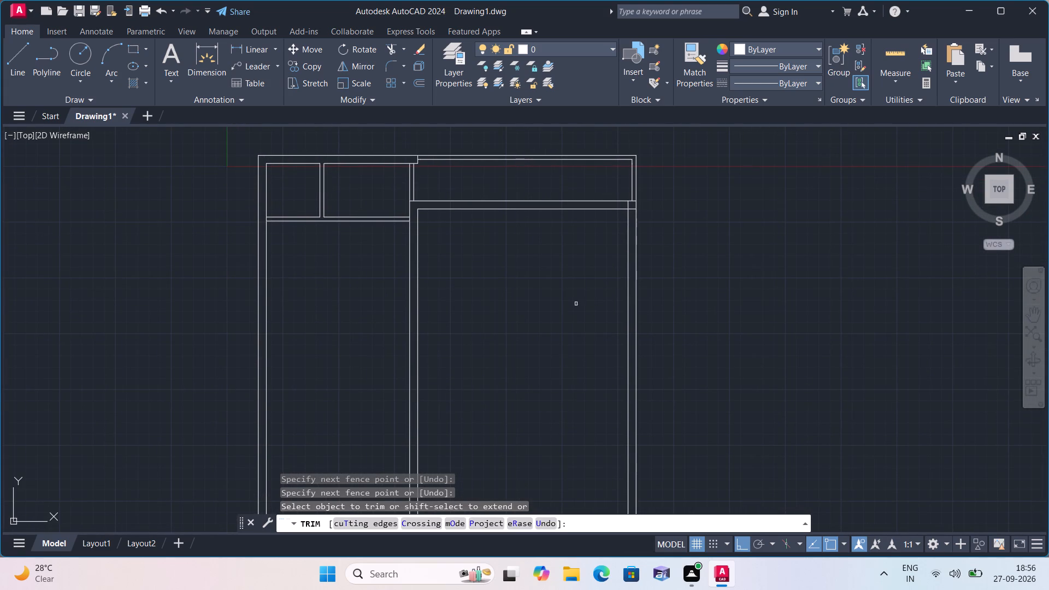
{"action": "scroll", "coordinate": [633, 204], "scroll_direction": "up", "scroll_amount": 1}
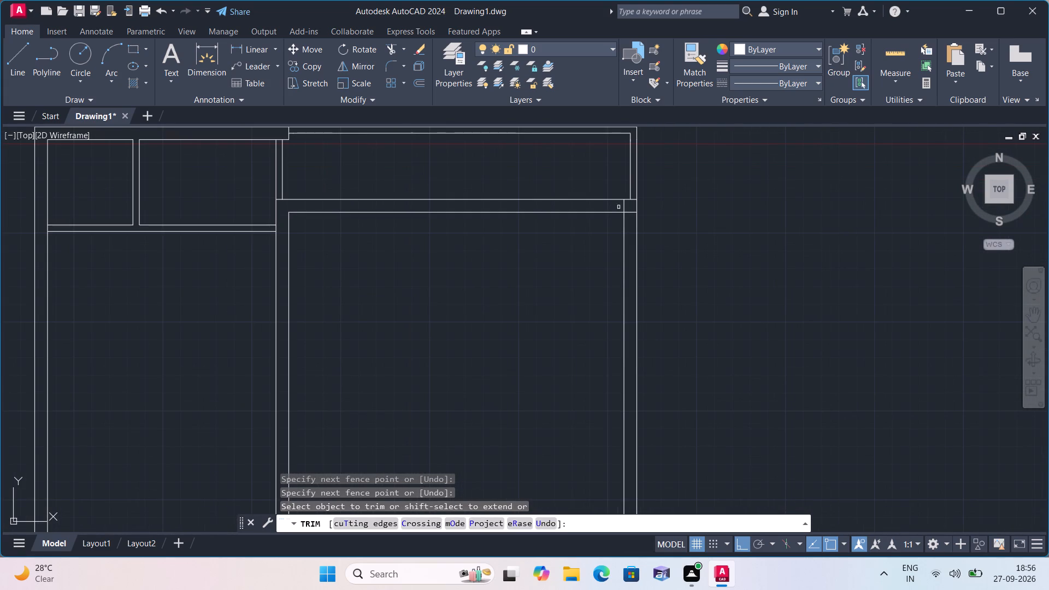
{"action": "left_click", "coordinate": [626, 205]}
{"action": "left_click", "coordinate": [629, 212]}
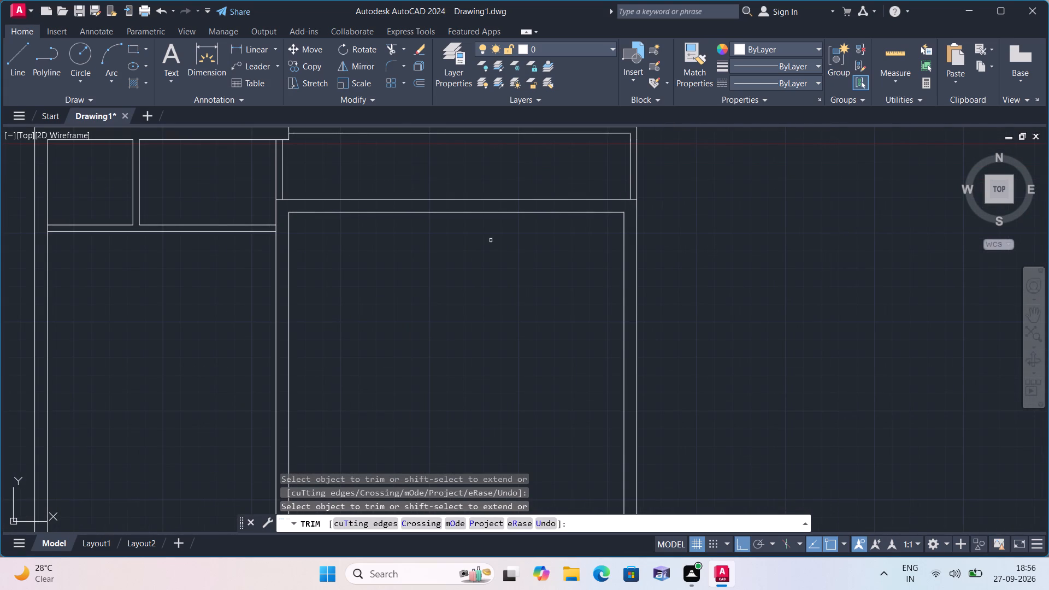
{"action": "scroll", "coordinate": [484, 247], "scroll_direction": "down", "scroll_amount": 1}
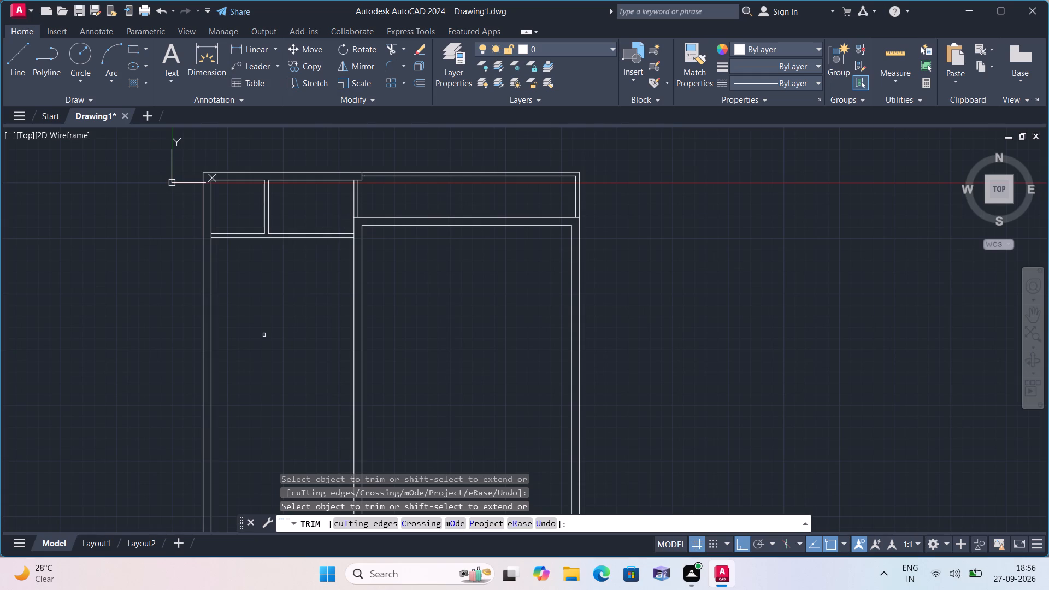
{"action": "key", "text": "space"}
Offset the central vertical 9" wall's right face 5' into the large right room.
{"action": "scroll", "coordinate": [256, 335], "scroll_direction": "up", "scroll_amount": 3}
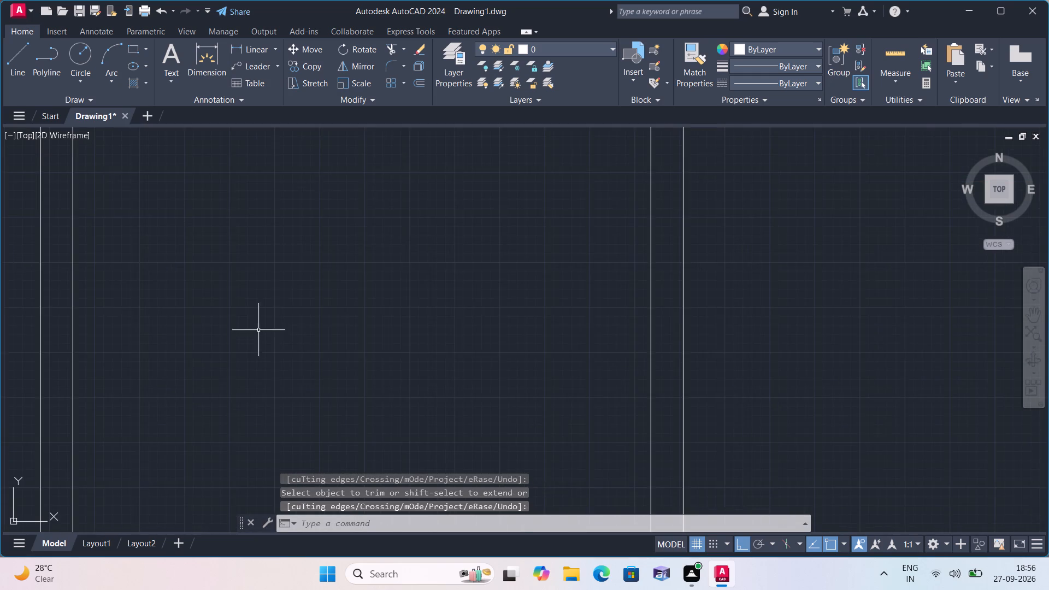
{"action": "scroll", "coordinate": [262, 327], "scroll_direction": "down", "scroll_amount": 2}
{"action": "middle_click_drag", "start_coordinate": [327, 269], "coordinate": [305, 375]}
{"action": "scroll", "coordinate": [309, 363], "scroll_direction": "down", "scroll_amount": 1}
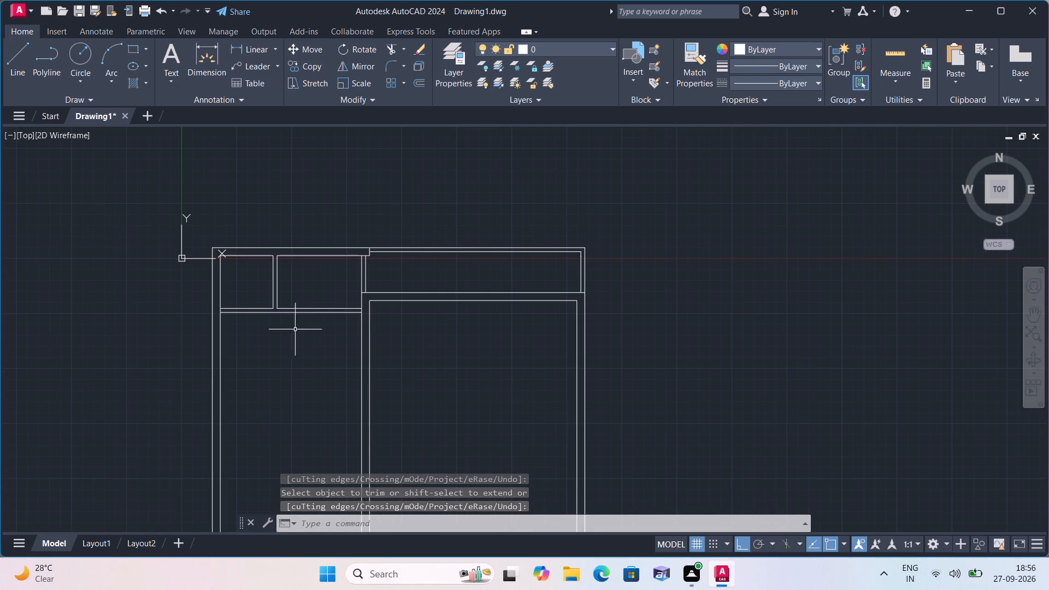
{"action": "scroll", "coordinate": [251, 329], "scroll_direction": "up", "scroll_amount": 1}
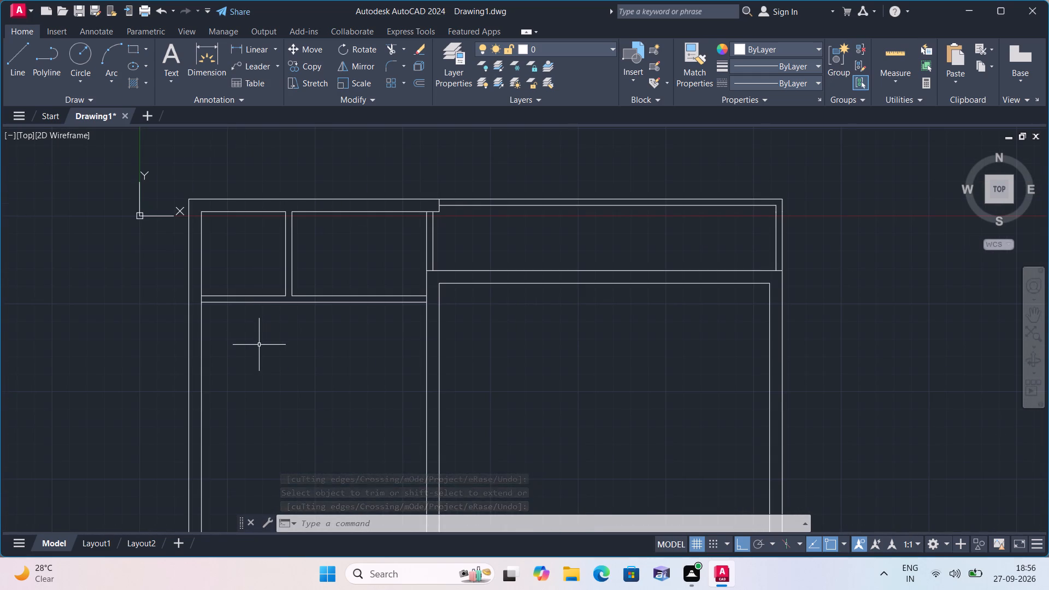
{"action": "middle_click_drag", "start_coordinate": [262, 346], "coordinate": [240, 337]}
{"action": "key", "text": "o"}
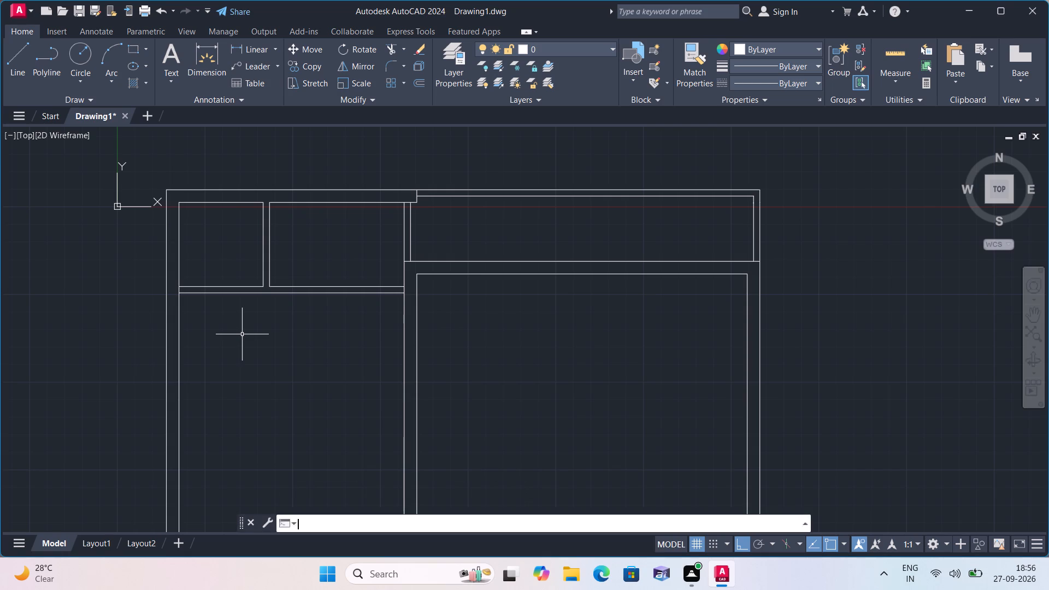
{"action": "type", "text": "ff"}
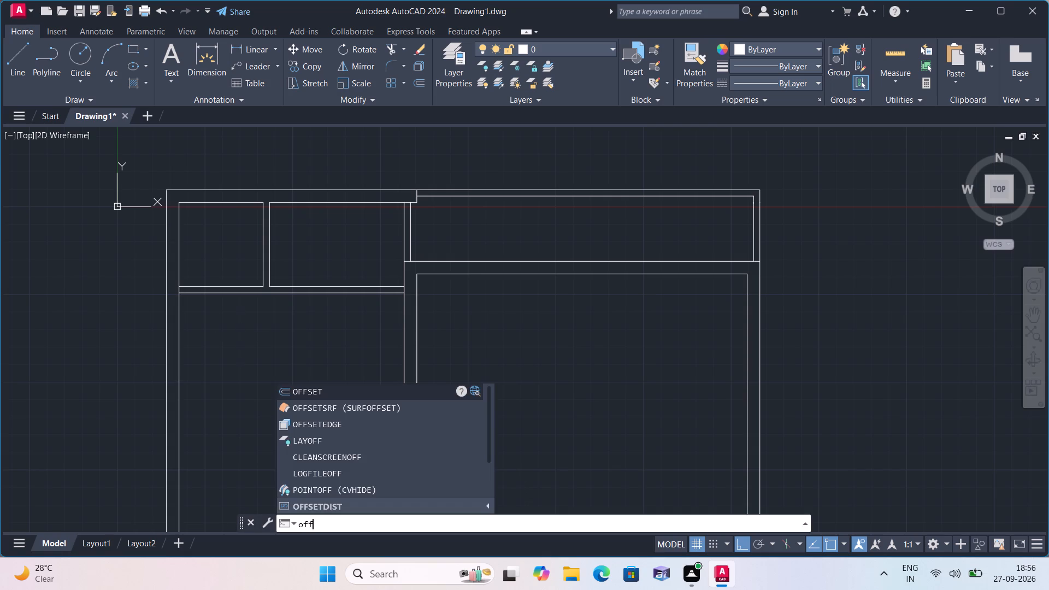
{"action": "key", "text": "s"}
{"action": "key", "text": "space"}
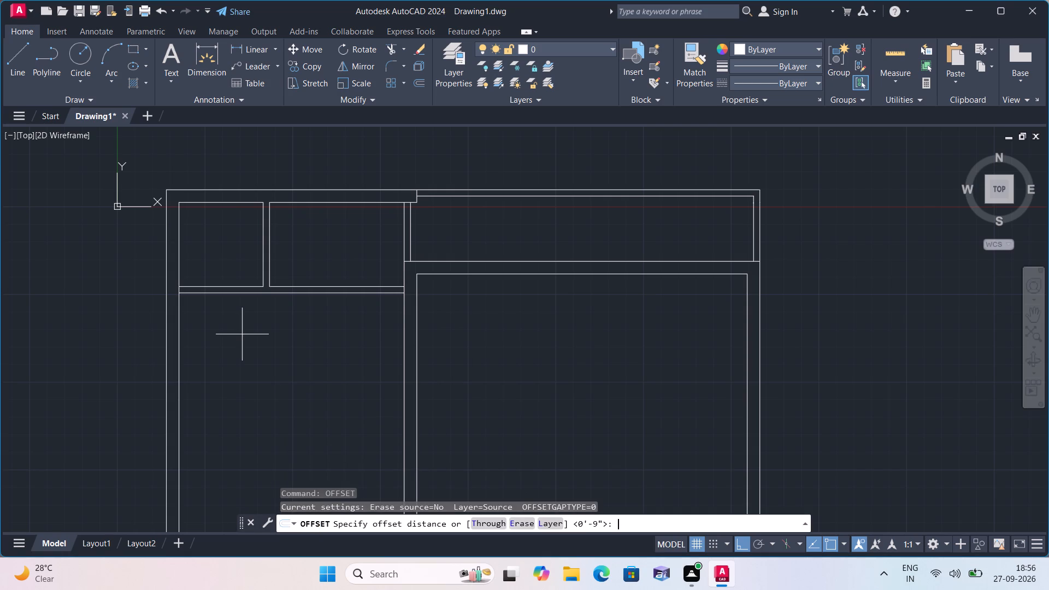
{"action": "type", "text": "5'"}
{"action": "key", "text": "space"}
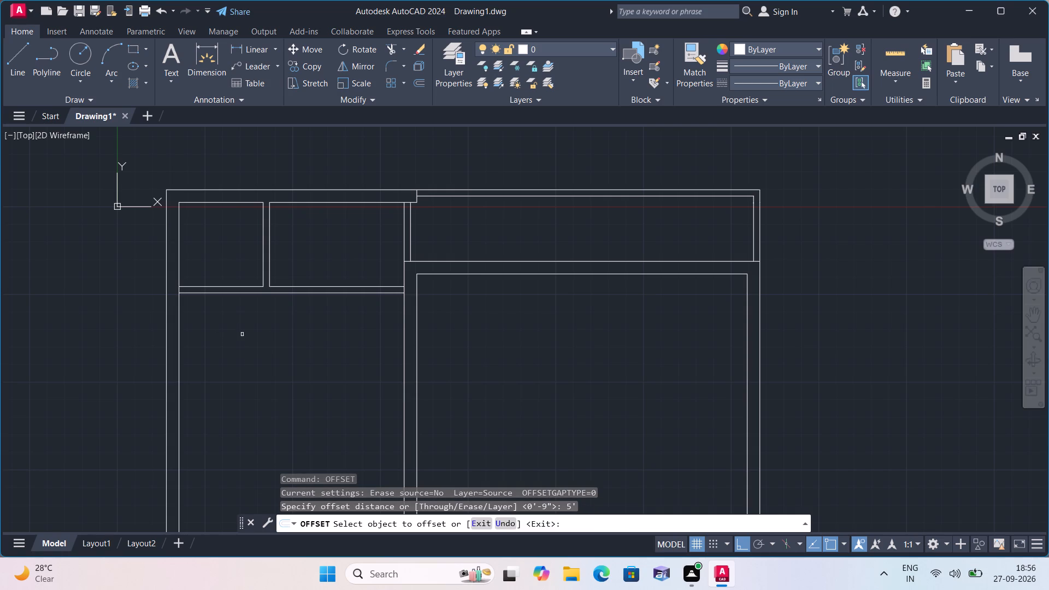
{"action": "left_click", "coordinate": [419, 343]}
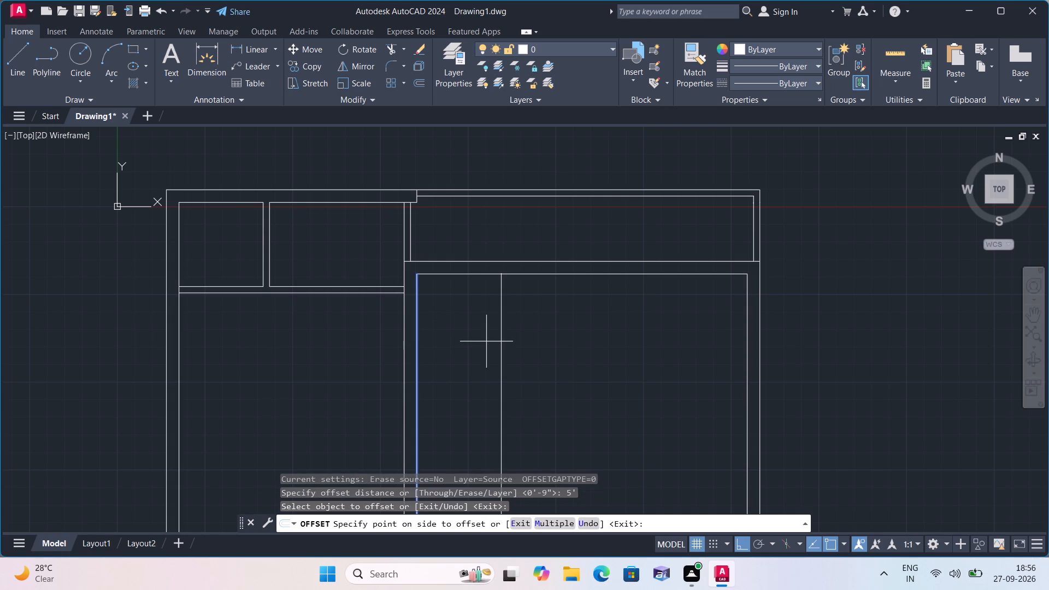
{"action": "left_click", "coordinate": [486, 341]}
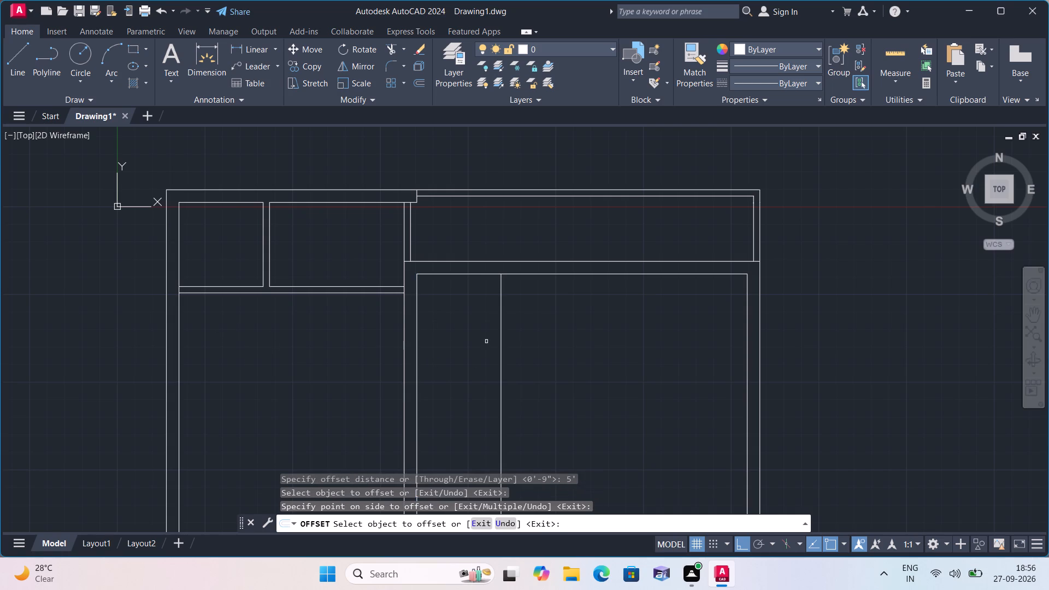
{"action": "key", "text": "space"}
Offset the new vertical line in the large right room 9" to the right to form the wall's second face.
{"action": "key", "text": "space"}
{"action": "type", "text": "9\""}
{"action": "key", "text": "space"}
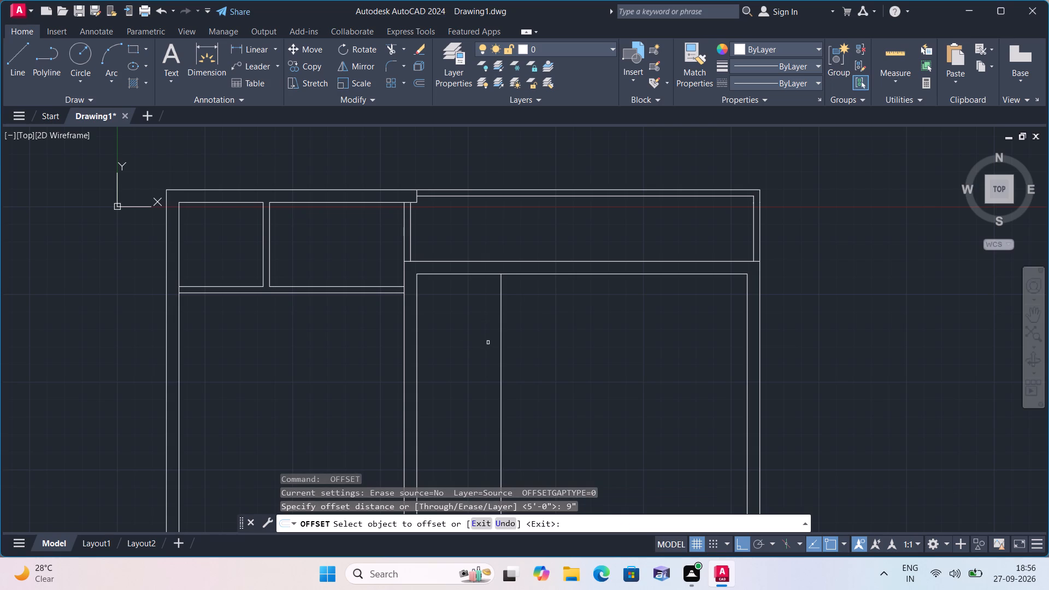
{"action": "left_click", "coordinate": [503, 346]}
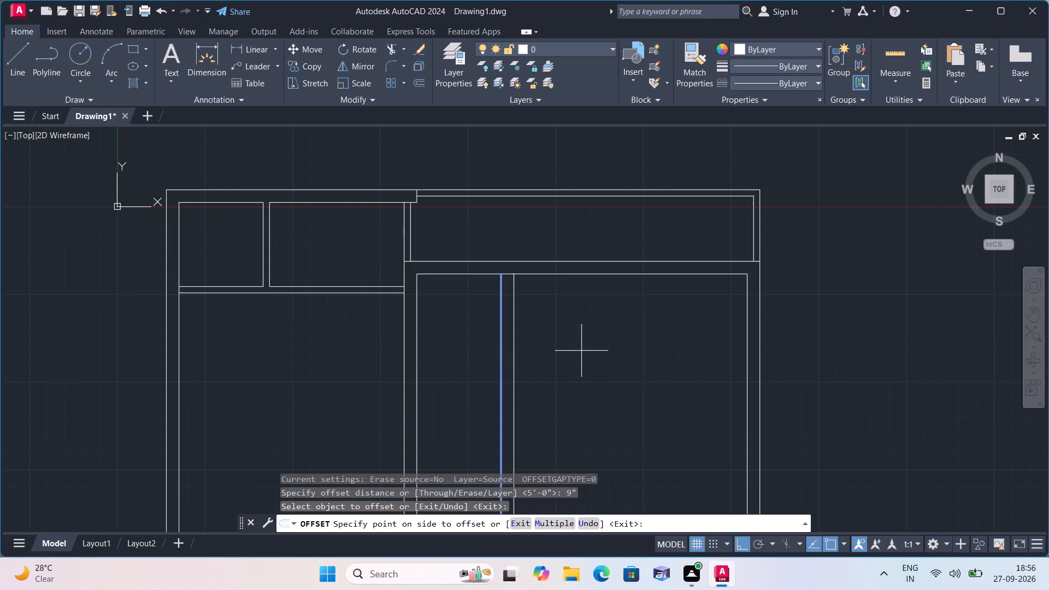
{"action": "left_click", "coordinate": [581, 351]}
{"action": "key", "text": "space"}
Trim the horizontal wall's lower face between the two faces of the new vertical 9" wall.
{"action": "type", "text": "trim"}
{"action": "key", "text": "space"}
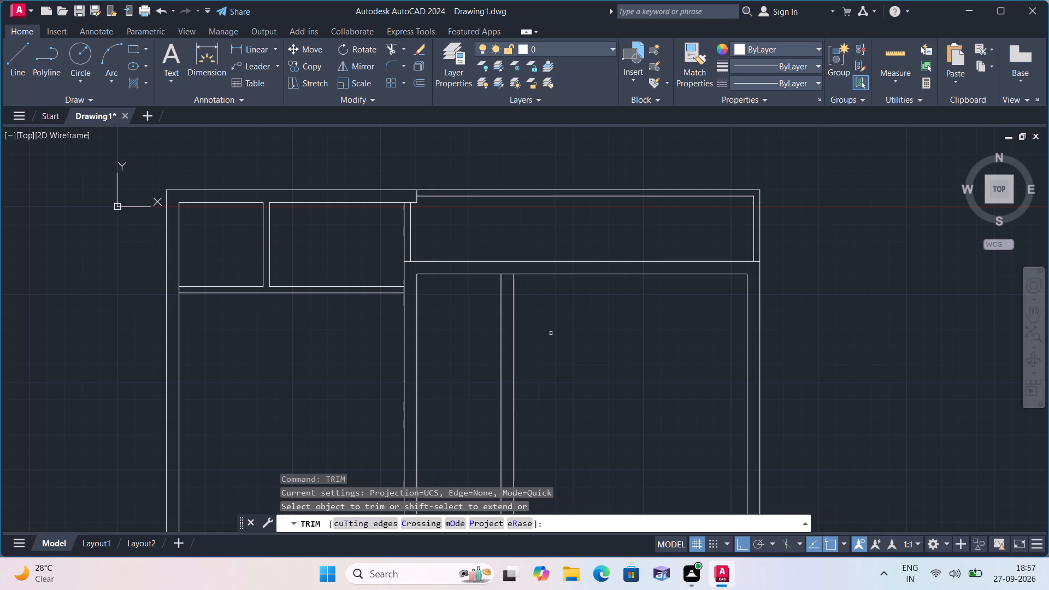
{"action": "left_click", "coordinate": [508, 272]}
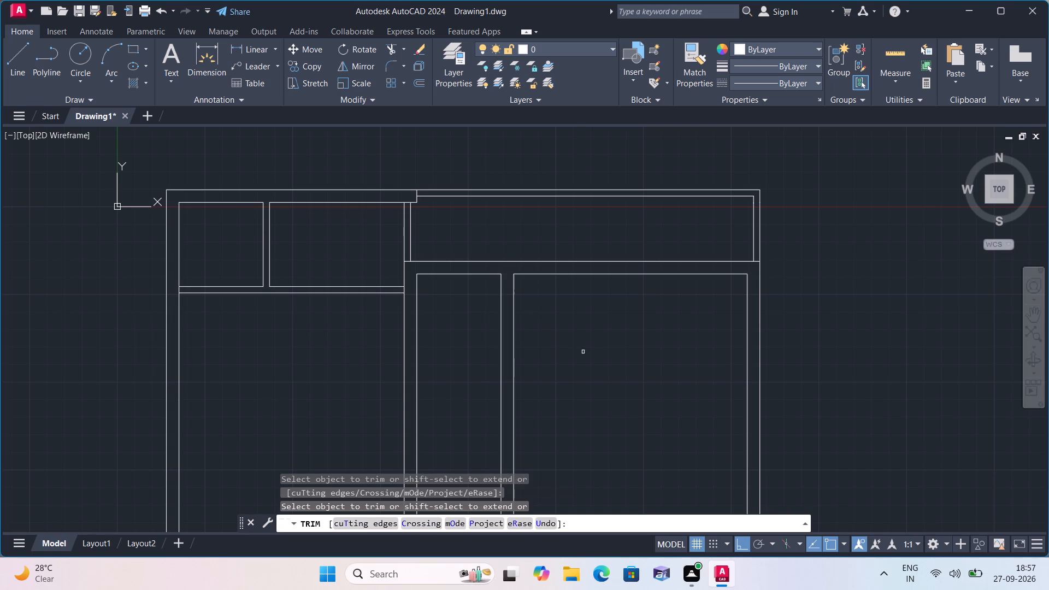
{"action": "key", "text": "space"}
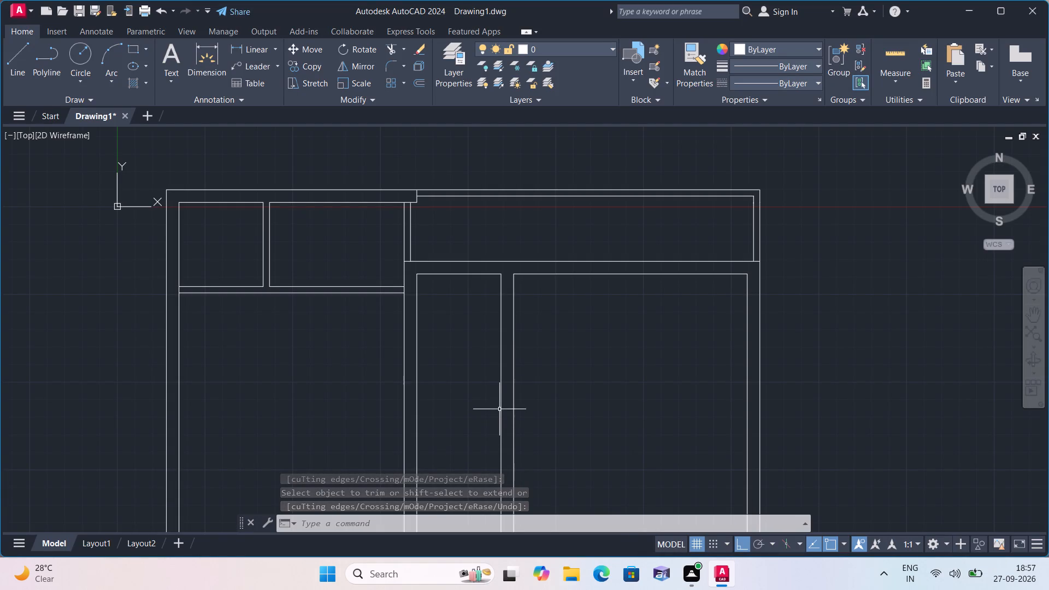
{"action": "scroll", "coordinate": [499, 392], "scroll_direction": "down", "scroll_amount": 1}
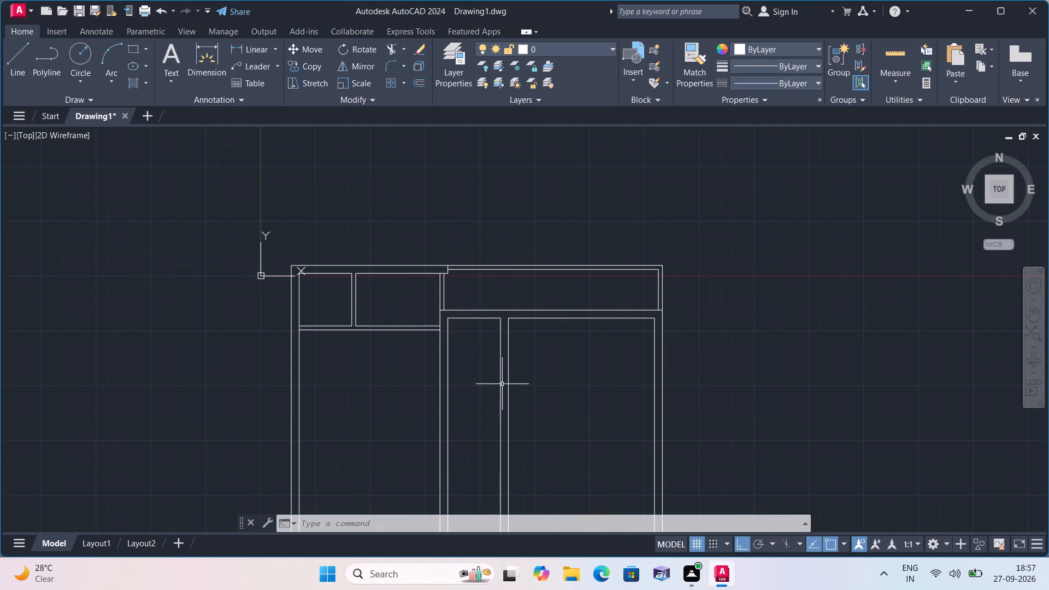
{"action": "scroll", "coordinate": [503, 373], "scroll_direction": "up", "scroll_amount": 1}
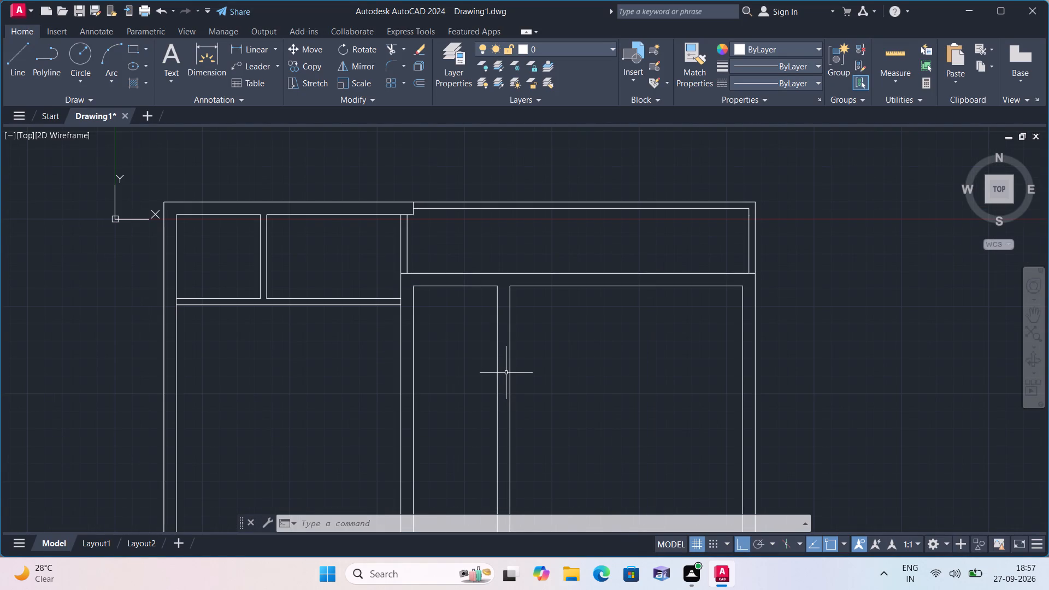
Offset the top inner wall line of the narrow middle room 8' downward.
{"action": "type", "text": "off"}
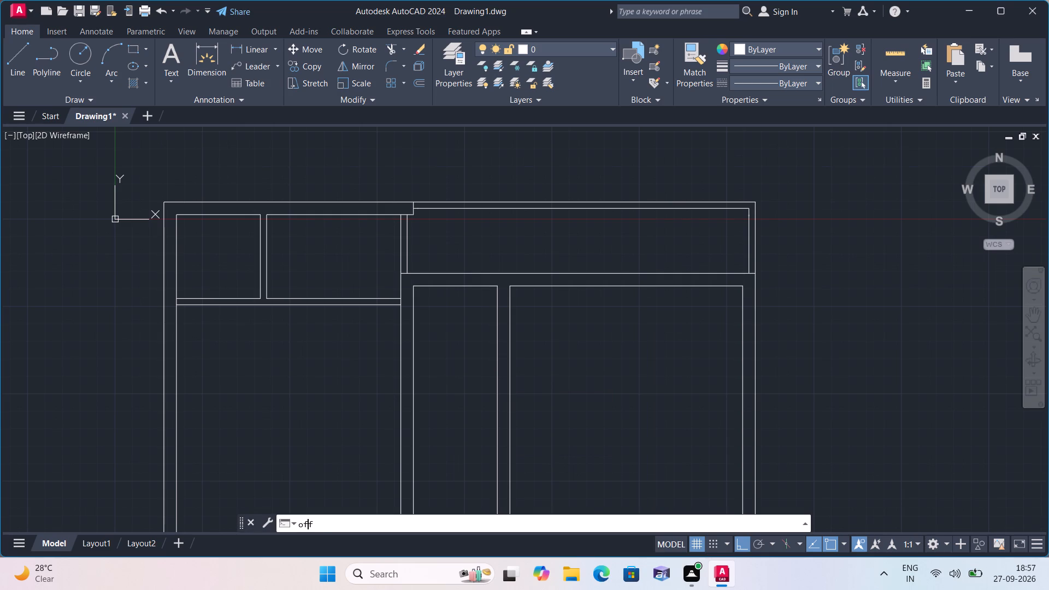
{"action": "key", "text": "space"}
{"action": "type", "text": "8'"}
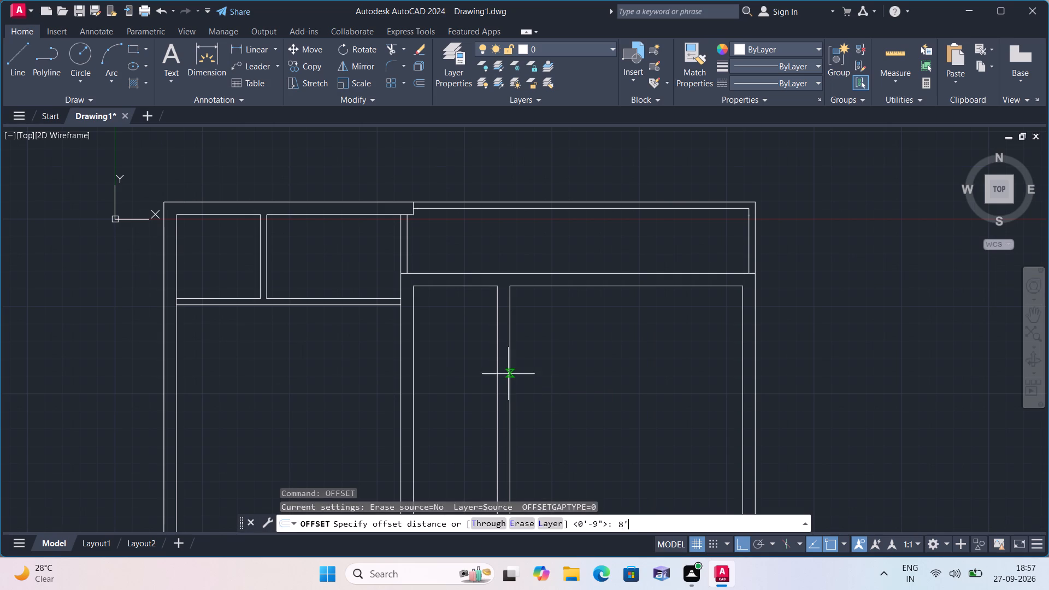
{"action": "key", "text": "space"}
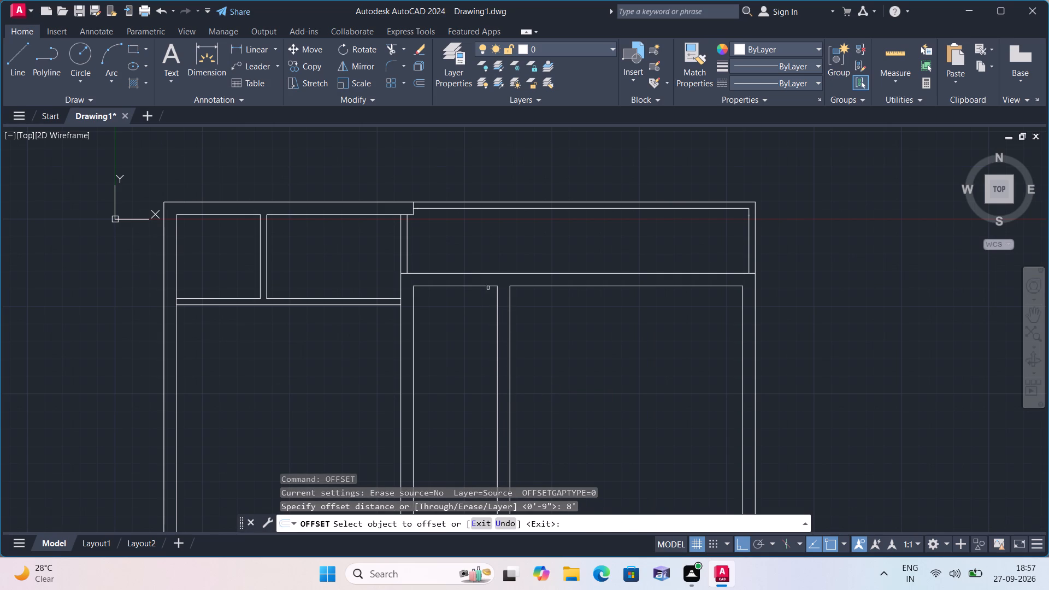
{"action": "left_click", "coordinate": [488, 286]}
{"action": "left_click", "coordinate": [473, 349]}
{"action": "key", "text": "space"}
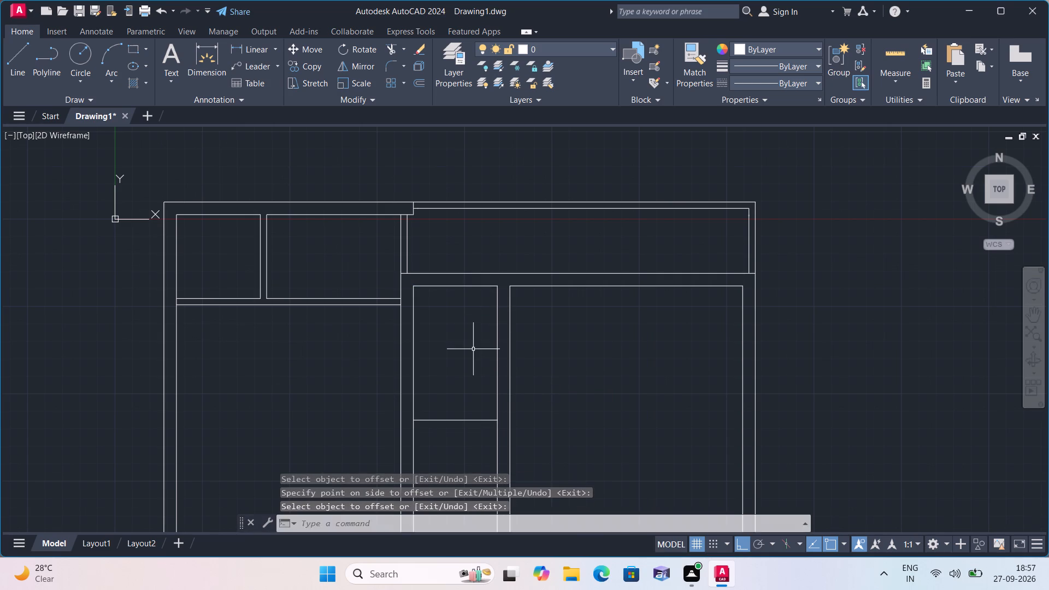
Offset the new horizontal line in the narrow middle room 4.5" downward to form the partition's second face.
{"action": "key", "text": "space"}
{"action": "type", "text": "4.5\""}
{"action": "key", "text": "space"}
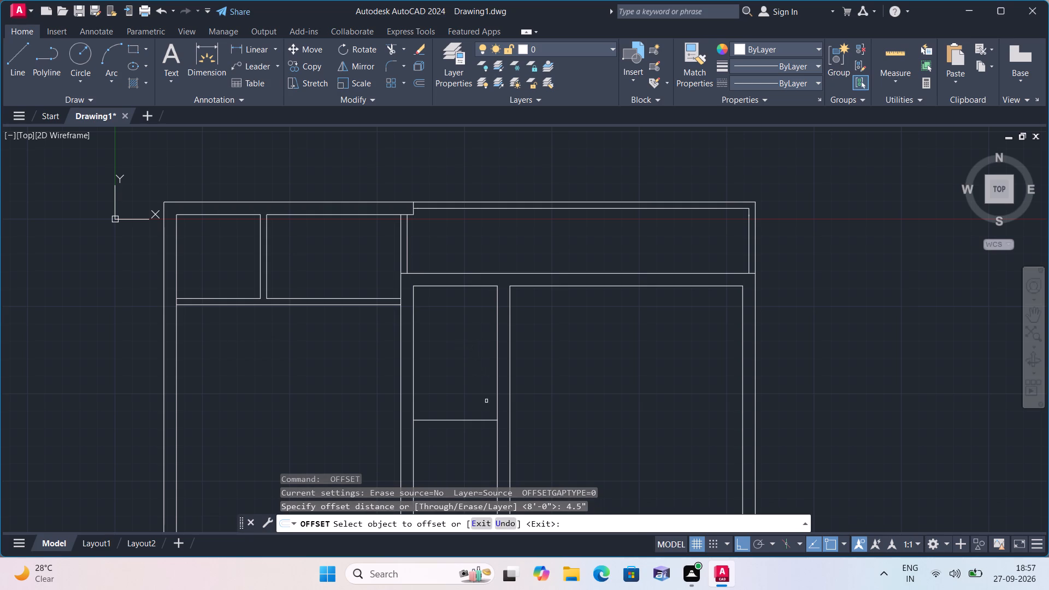
{"action": "left_click", "coordinate": [480, 421]}
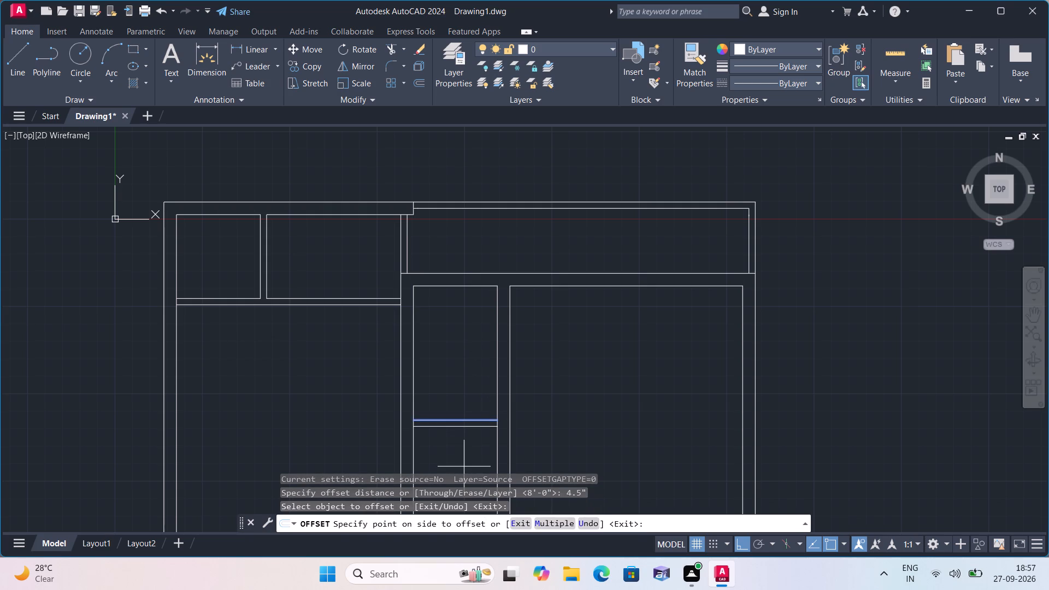
{"action": "left_click", "coordinate": [464, 467]}
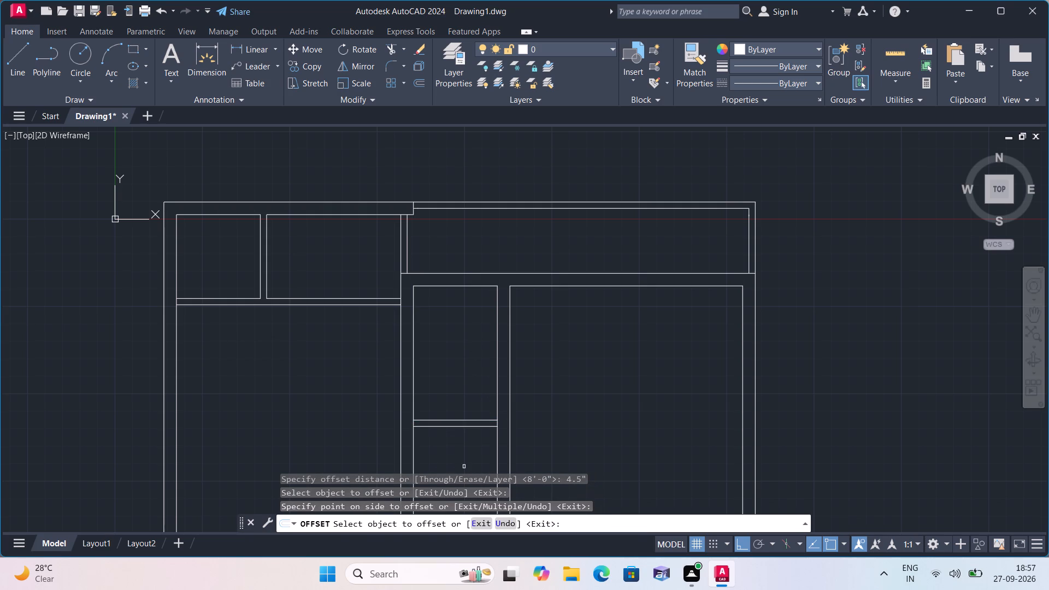
{"action": "key", "text": "space"}
Offset the lower face of the 4.5" partition in the narrow middle room 8' downward.
{"action": "key", "text": "space"}
{"action": "type", "text": "8'"}
{"action": "key", "text": "space"}
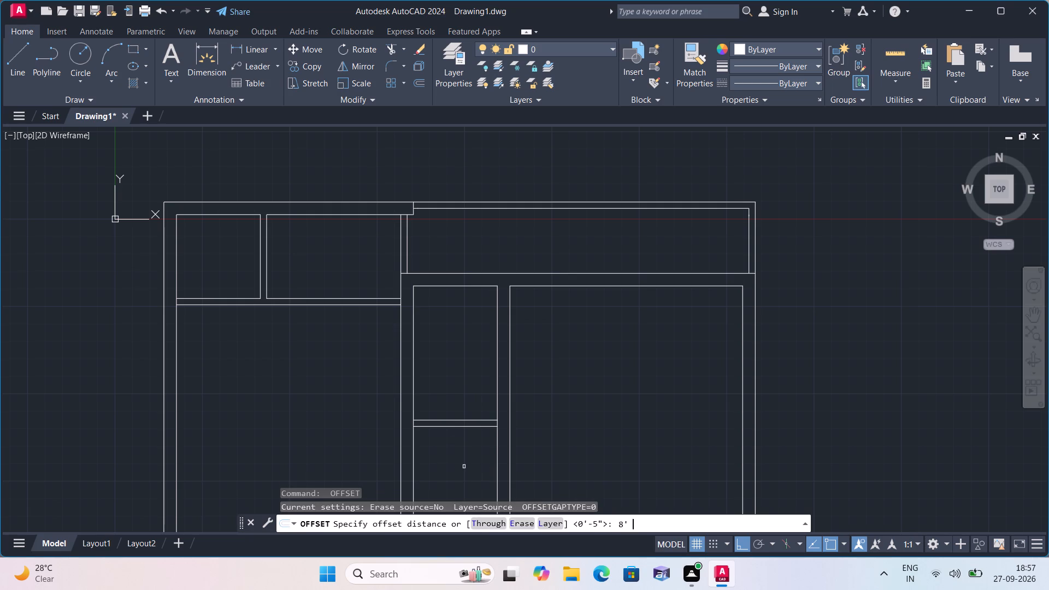
{"action": "middle_click_drag", "start_coordinate": [464, 467], "coordinate": [447, 377]}
{"action": "scroll", "coordinate": [457, 449], "scroll_direction": "down", "scroll_amount": 1}
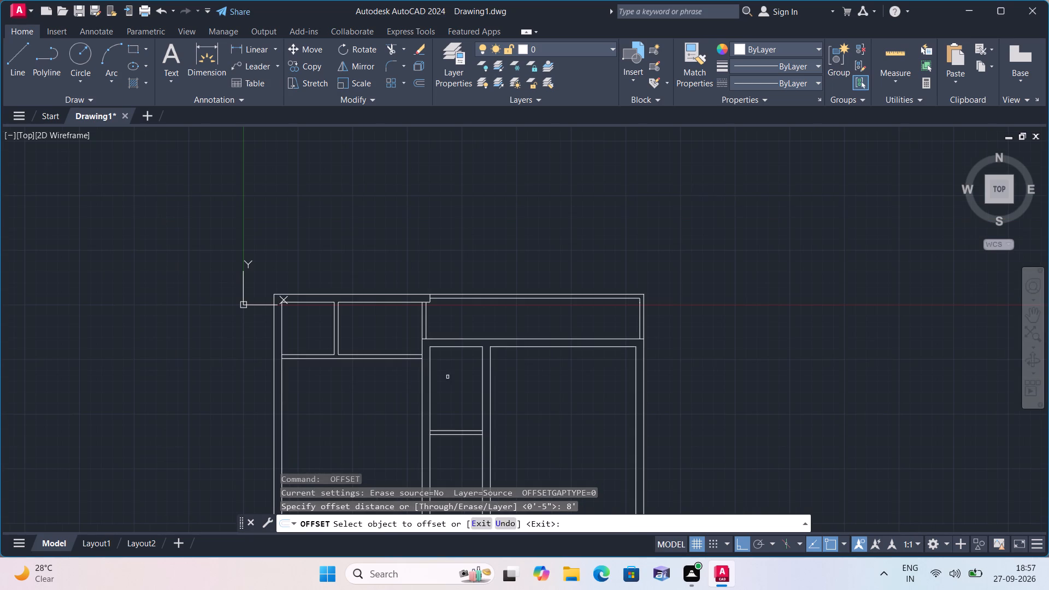
{"action": "middle_click_drag", "start_coordinate": [478, 456], "coordinate": [472, 355]}
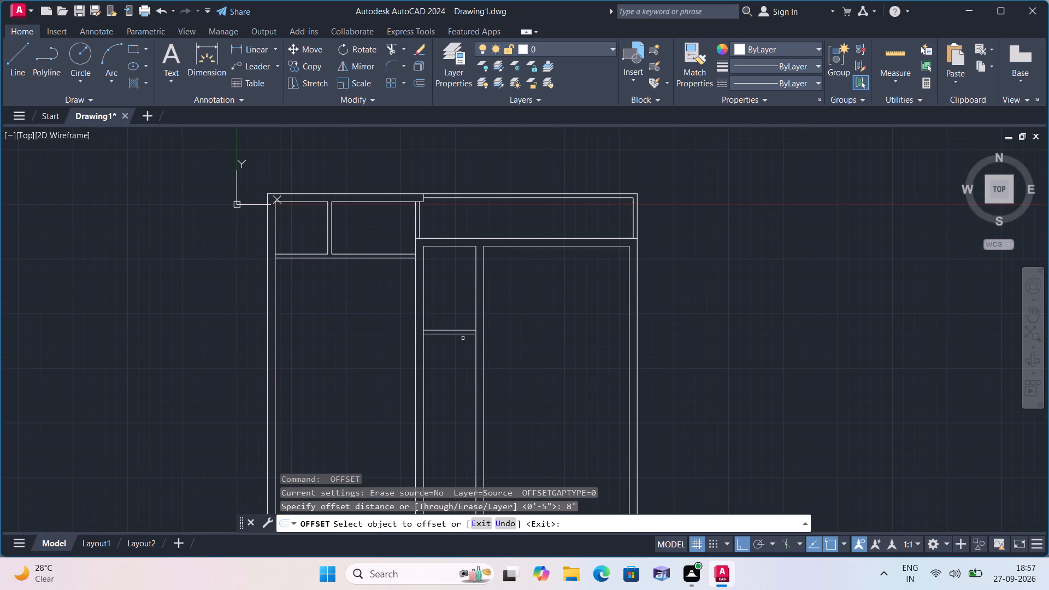
{"action": "left_click", "coordinate": [464, 335]}
{"action": "left_click", "coordinate": [455, 371]}
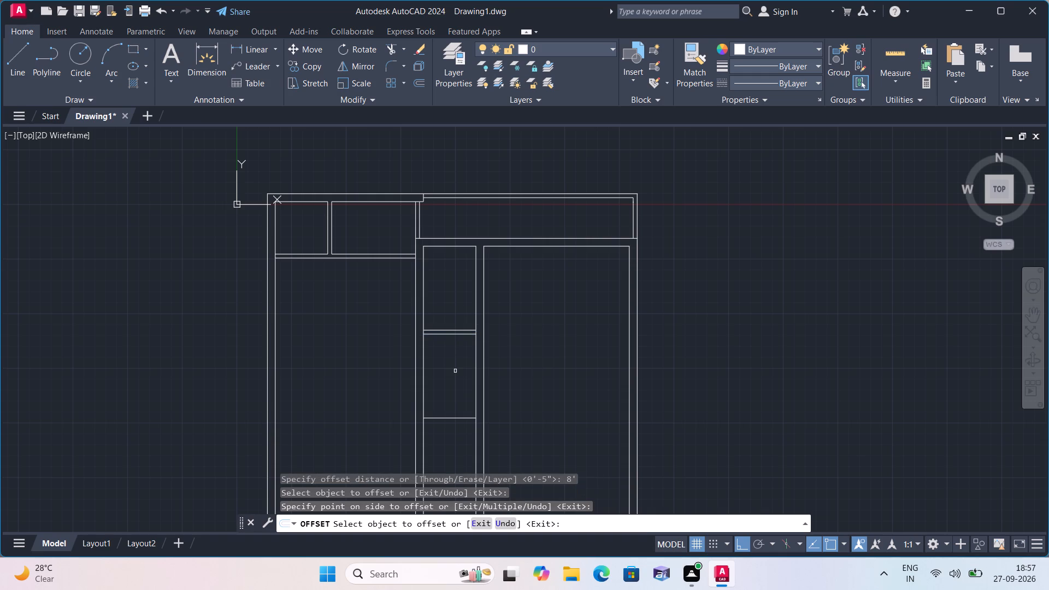
{"action": "key", "text": "space"}
Offset the lowest horizontal line in the narrow middle room 4.5" downward to complete the second partition.
{"action": "key", "text": "space"}
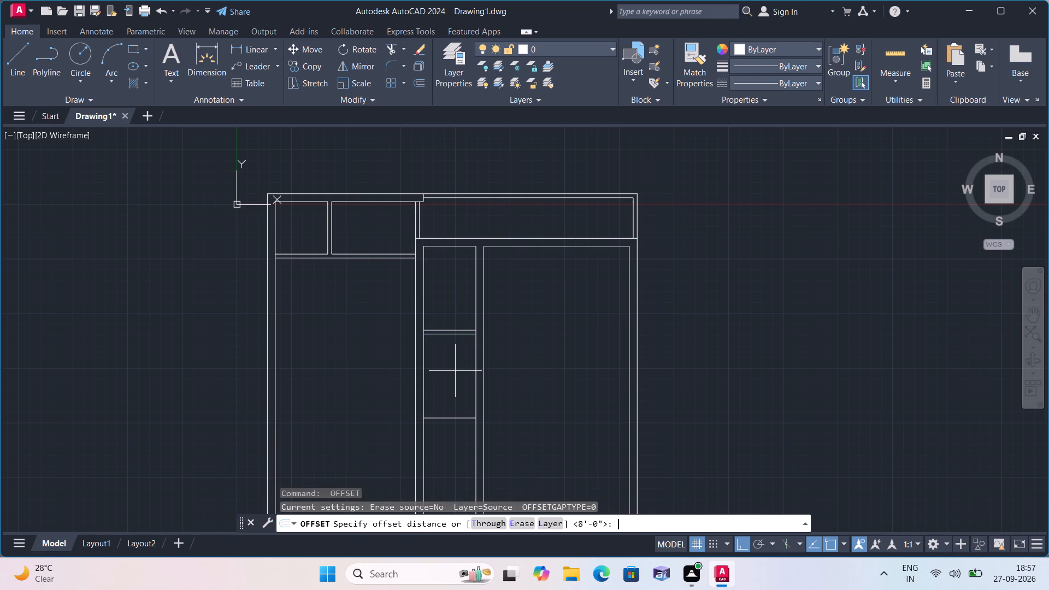
{"action": "type", "text": "4.5\""}
{"action": "key", "text": "space"}
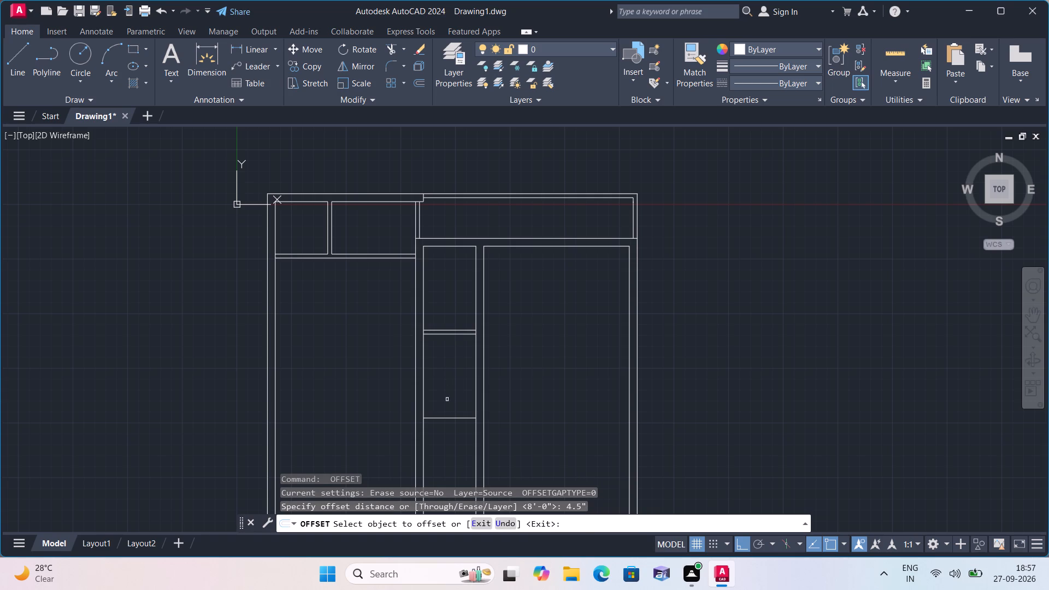
{"action": "left_click", "coordinate": [451, 418]}
{"action": "left_click", "coordinate": [446, 456]}
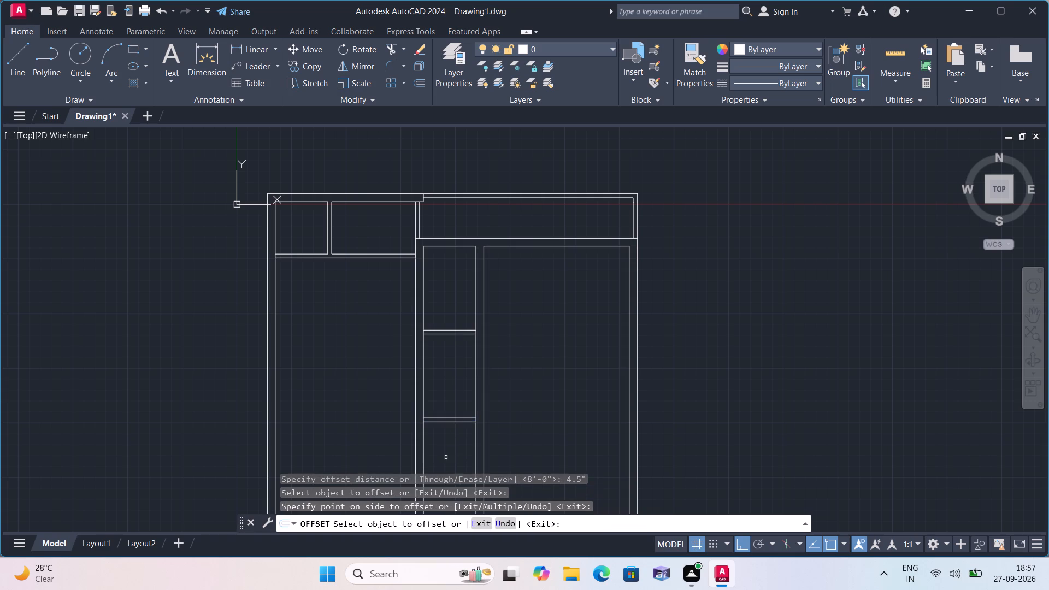
{"action": "middle_click_drag", "start_coordinate": [444, 464], "coordinate": [451, 367]}
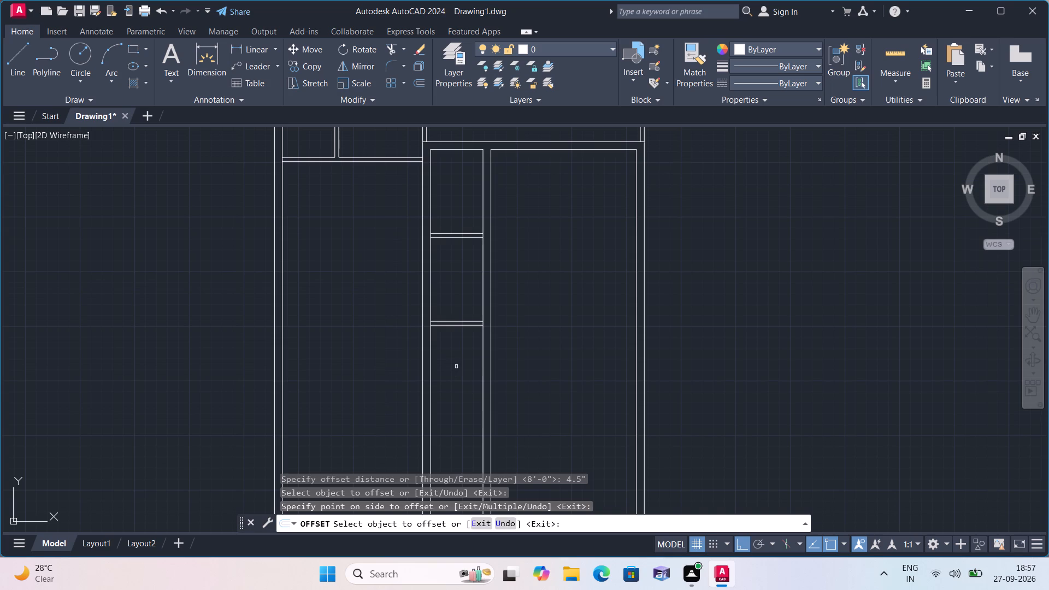
{"action": "middle_click_drag", "start_coordinate": [383, 318], "coordinate": [361, 344]}
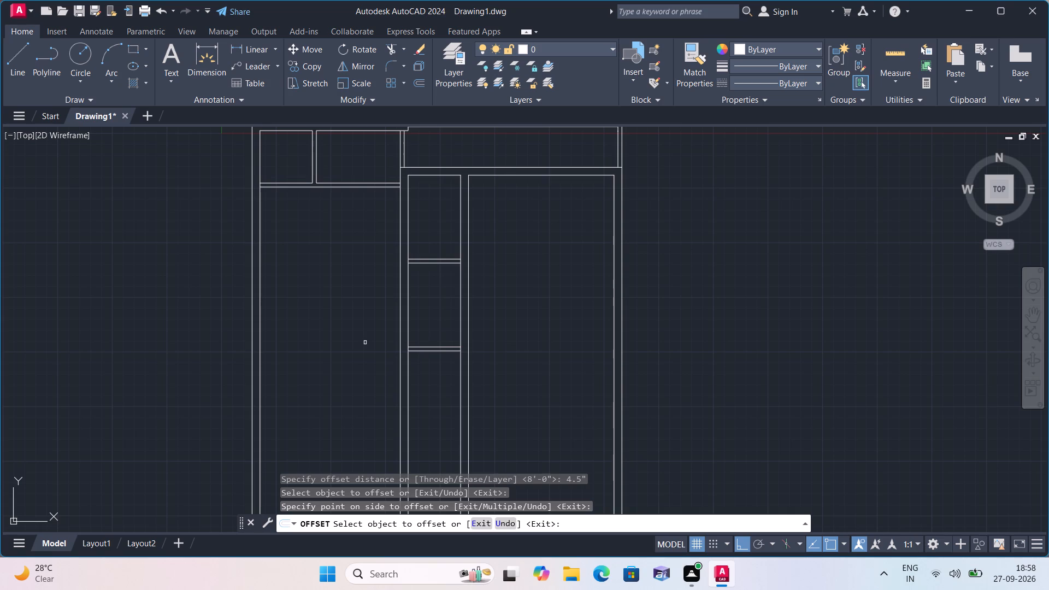
{"action": "key", "text": "space"}
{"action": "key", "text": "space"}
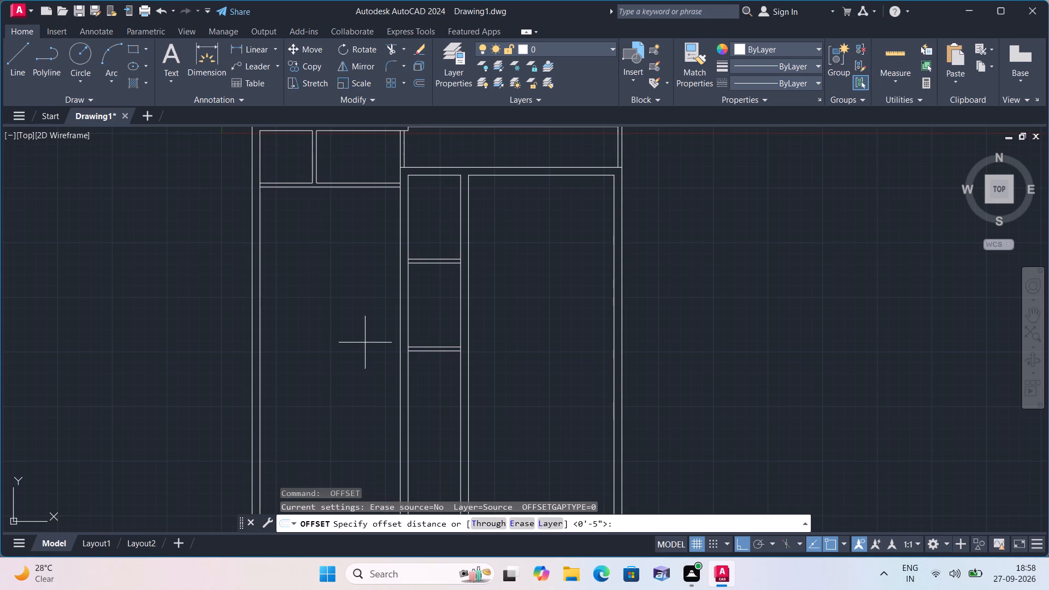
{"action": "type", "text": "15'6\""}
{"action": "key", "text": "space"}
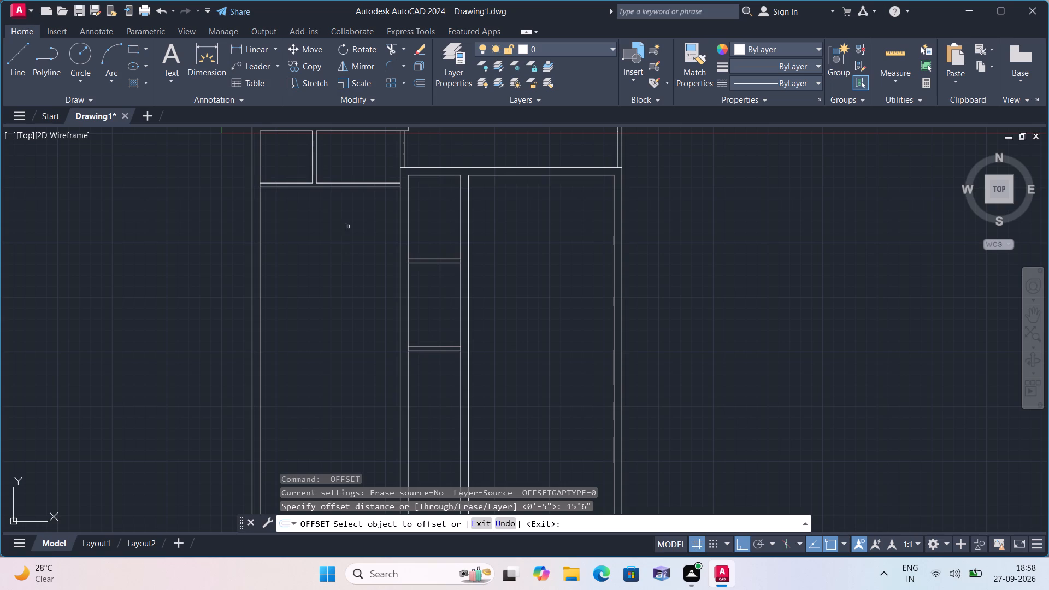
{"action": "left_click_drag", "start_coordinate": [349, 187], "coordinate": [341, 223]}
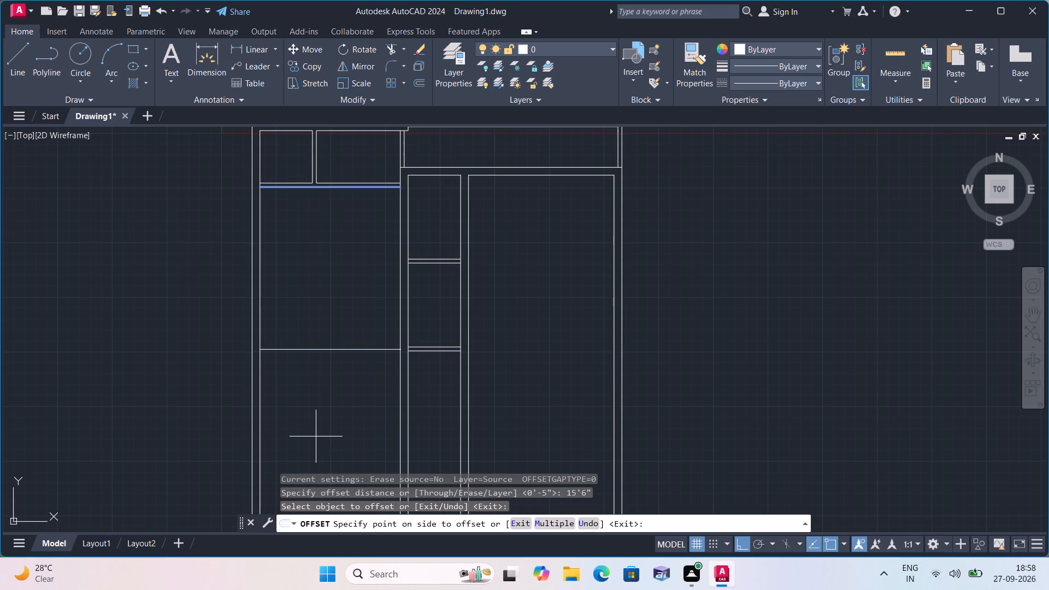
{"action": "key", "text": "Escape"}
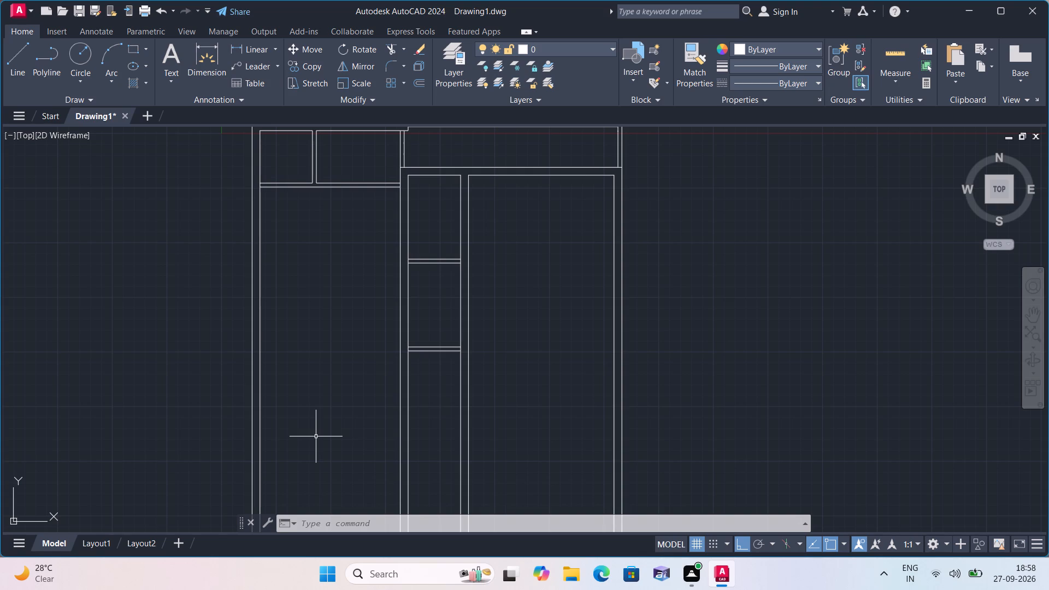
Offset the top inner wall line of the large right room 17'3" downward.
{"action": "key", "text": "space"}
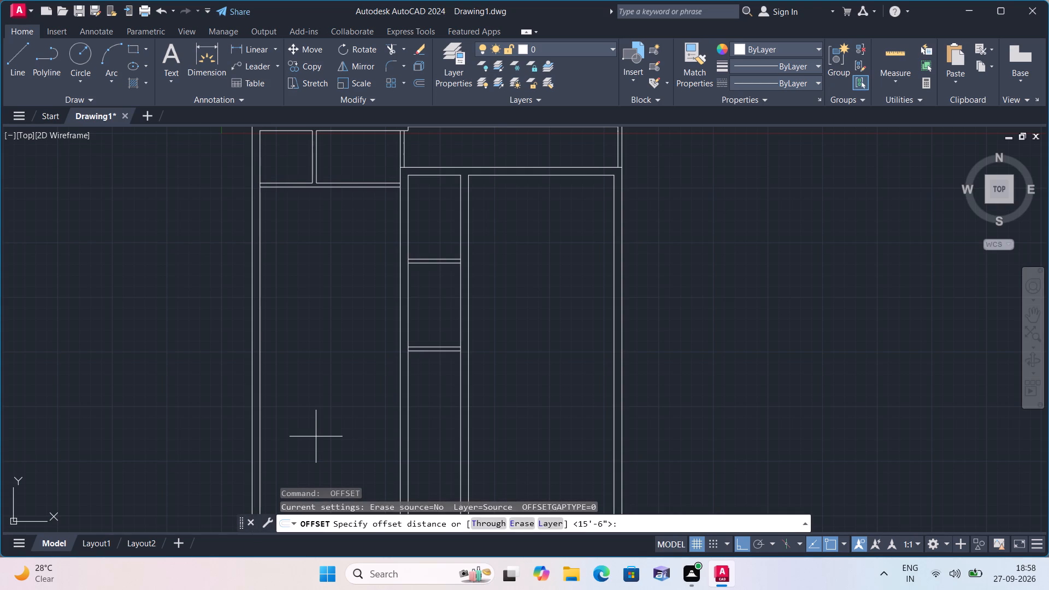
{"action": "type", "text": "17'3"}
{"action": "type", "text": "\""}
{"action": "key", "text": "space"}
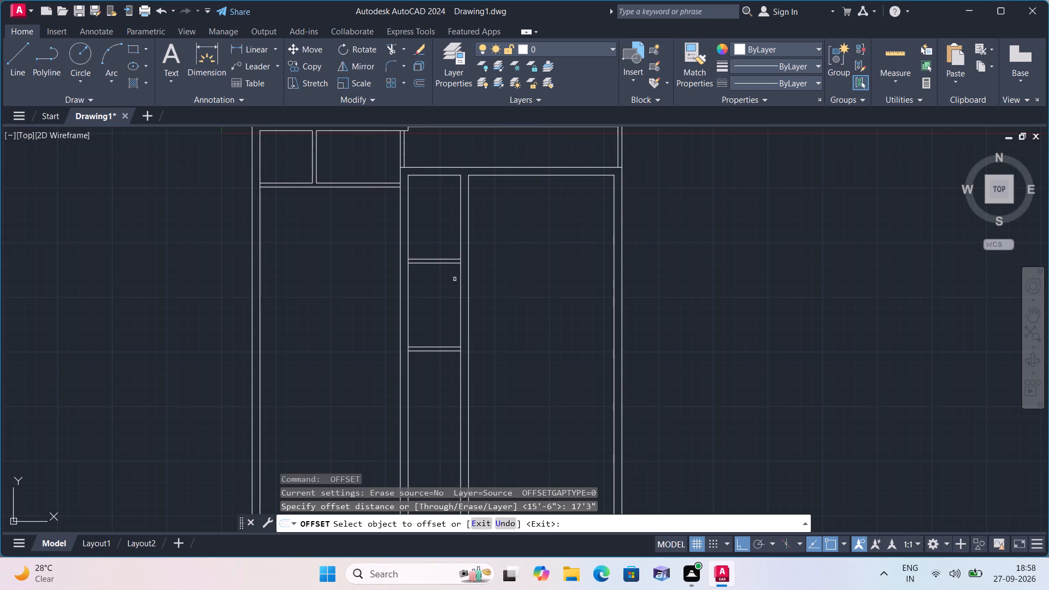
{"action": "left_click", "coordinate": [524, 173]}
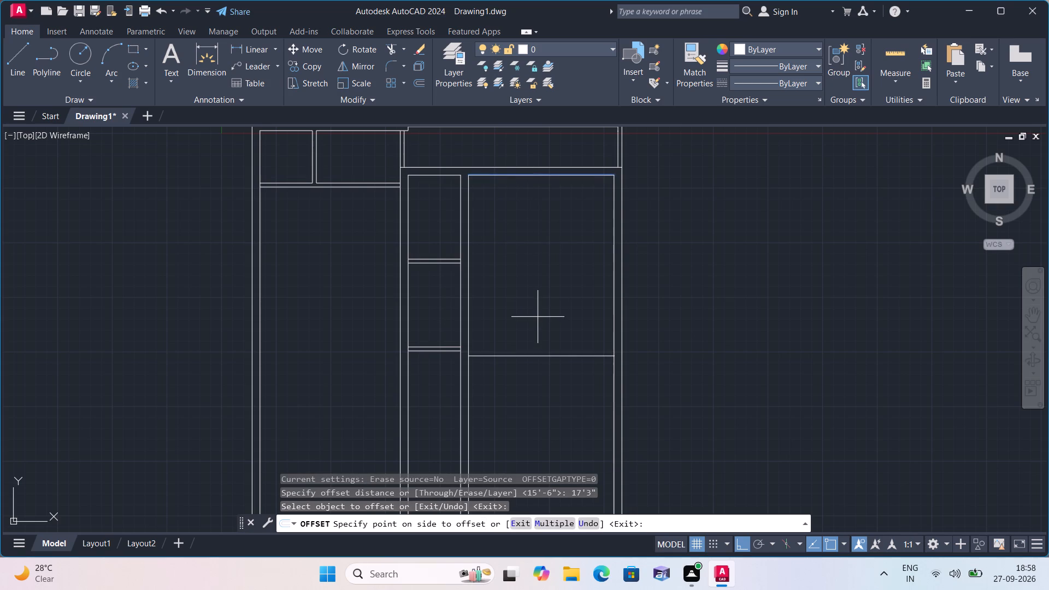
{"action": "left_click", "coordinate": [537, 318]}
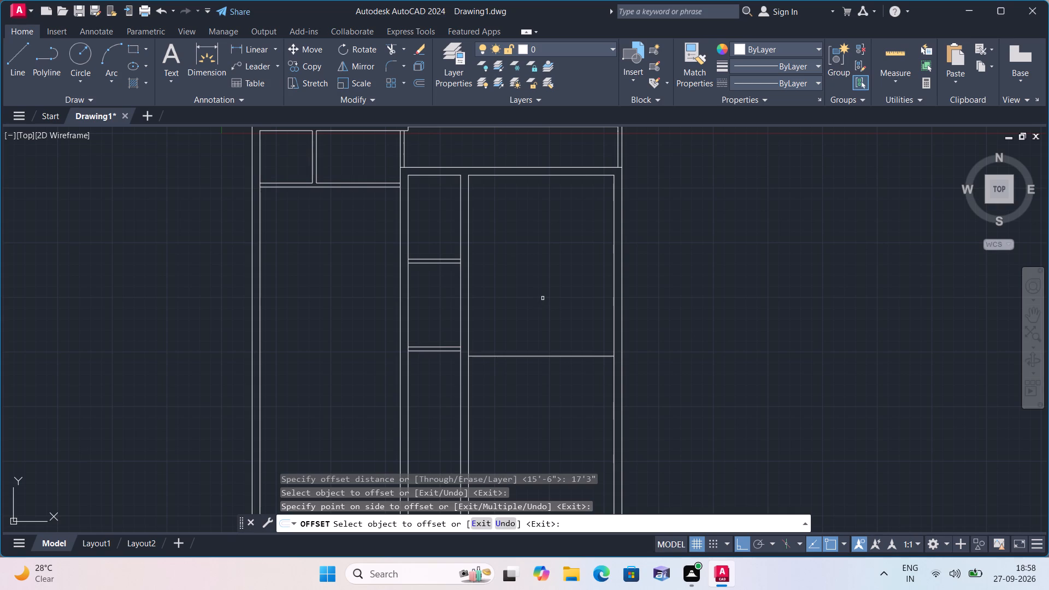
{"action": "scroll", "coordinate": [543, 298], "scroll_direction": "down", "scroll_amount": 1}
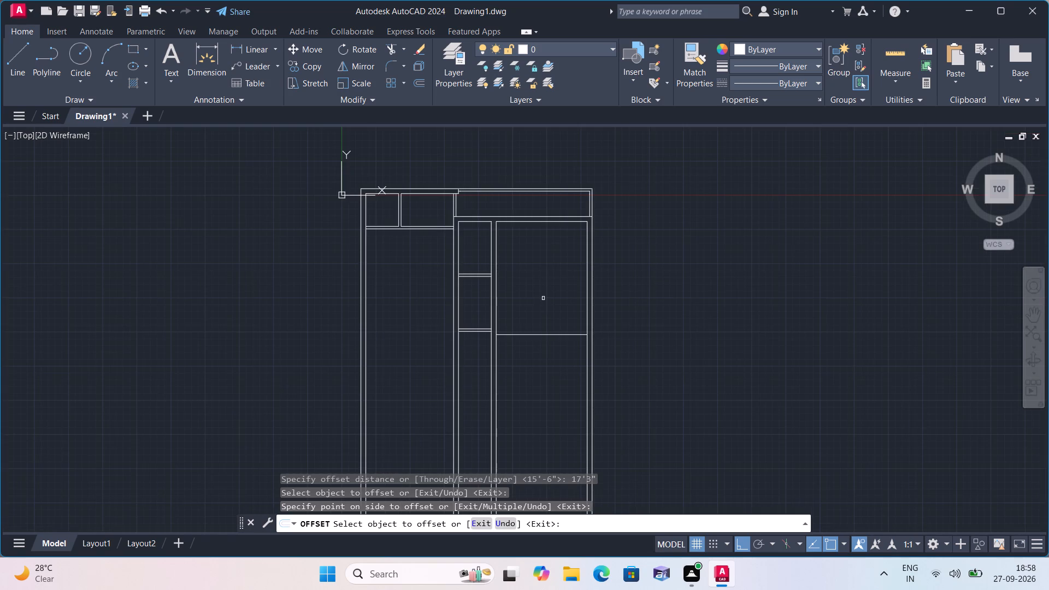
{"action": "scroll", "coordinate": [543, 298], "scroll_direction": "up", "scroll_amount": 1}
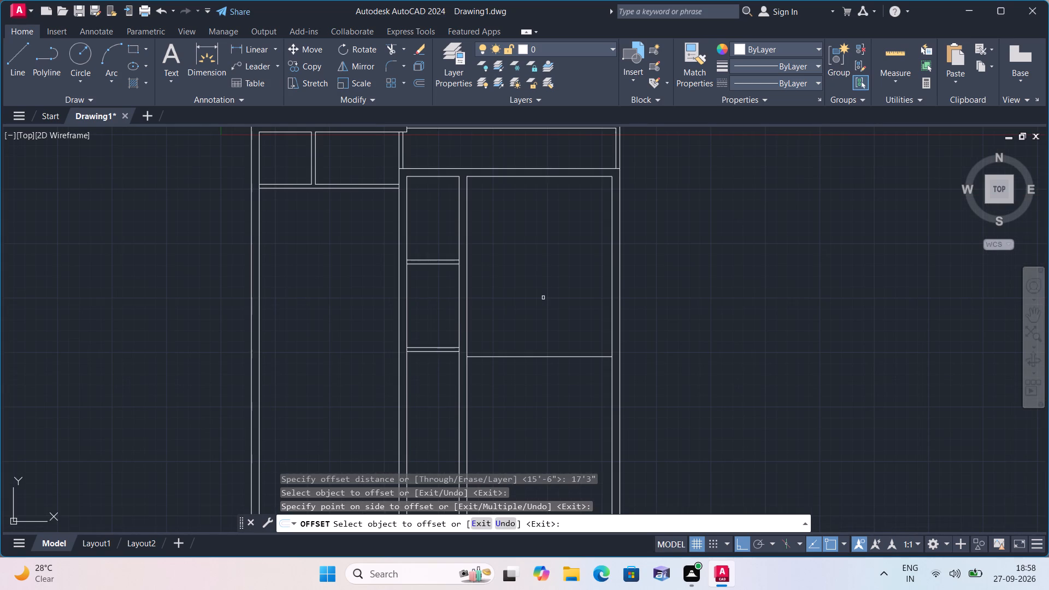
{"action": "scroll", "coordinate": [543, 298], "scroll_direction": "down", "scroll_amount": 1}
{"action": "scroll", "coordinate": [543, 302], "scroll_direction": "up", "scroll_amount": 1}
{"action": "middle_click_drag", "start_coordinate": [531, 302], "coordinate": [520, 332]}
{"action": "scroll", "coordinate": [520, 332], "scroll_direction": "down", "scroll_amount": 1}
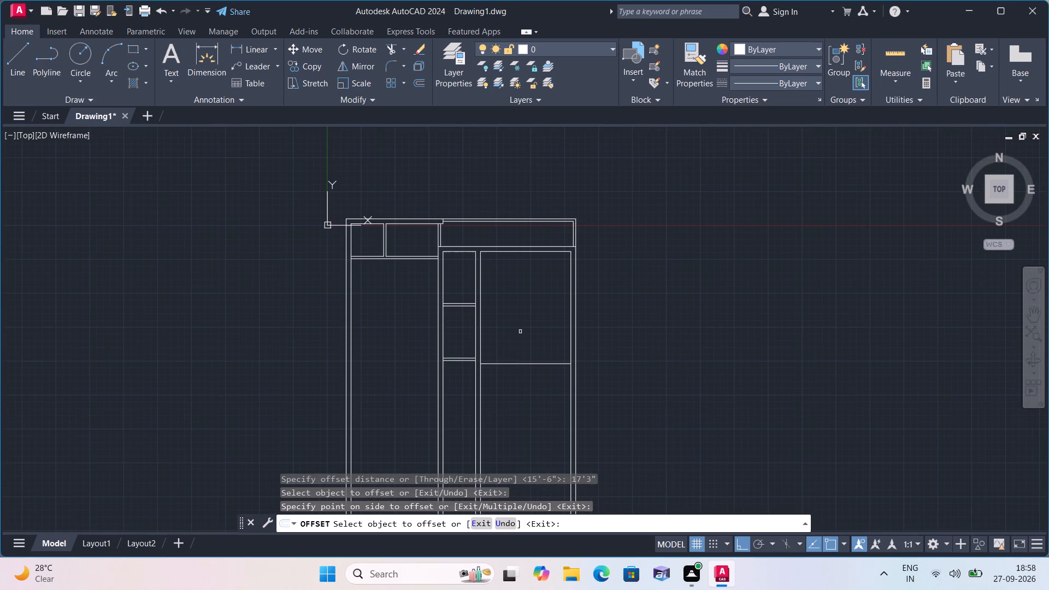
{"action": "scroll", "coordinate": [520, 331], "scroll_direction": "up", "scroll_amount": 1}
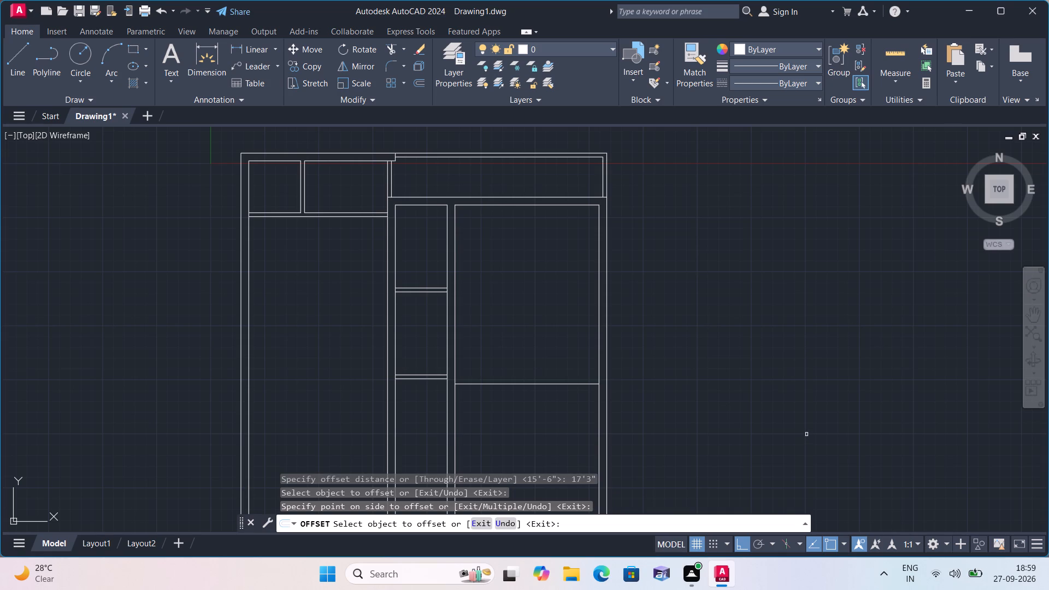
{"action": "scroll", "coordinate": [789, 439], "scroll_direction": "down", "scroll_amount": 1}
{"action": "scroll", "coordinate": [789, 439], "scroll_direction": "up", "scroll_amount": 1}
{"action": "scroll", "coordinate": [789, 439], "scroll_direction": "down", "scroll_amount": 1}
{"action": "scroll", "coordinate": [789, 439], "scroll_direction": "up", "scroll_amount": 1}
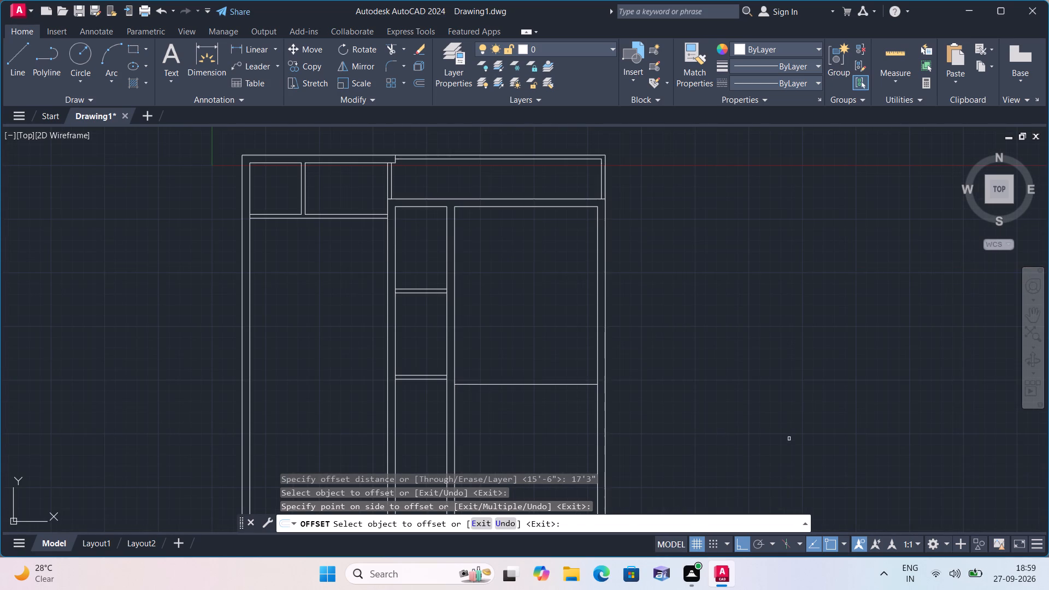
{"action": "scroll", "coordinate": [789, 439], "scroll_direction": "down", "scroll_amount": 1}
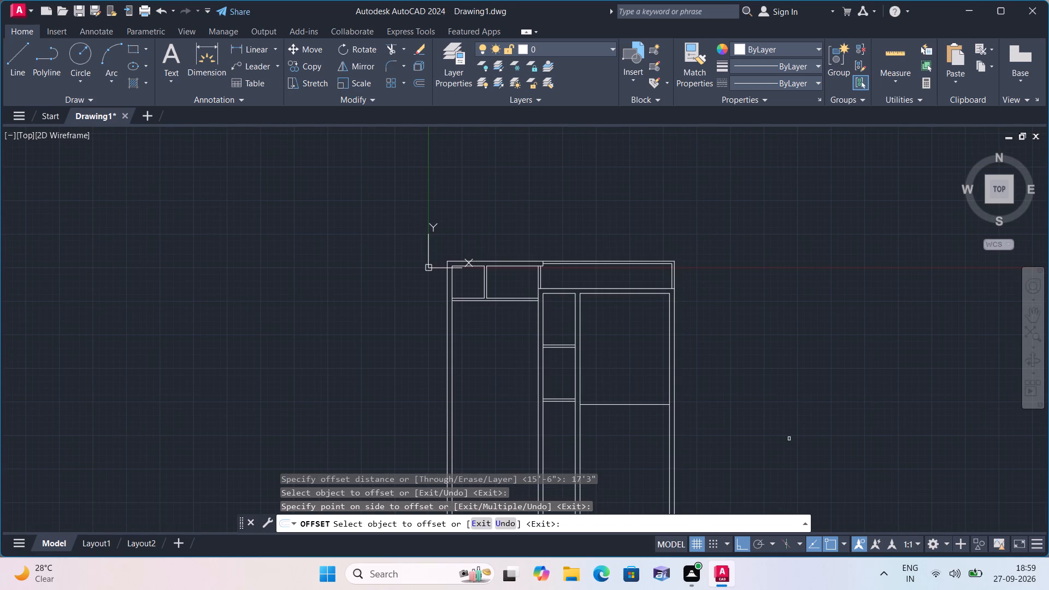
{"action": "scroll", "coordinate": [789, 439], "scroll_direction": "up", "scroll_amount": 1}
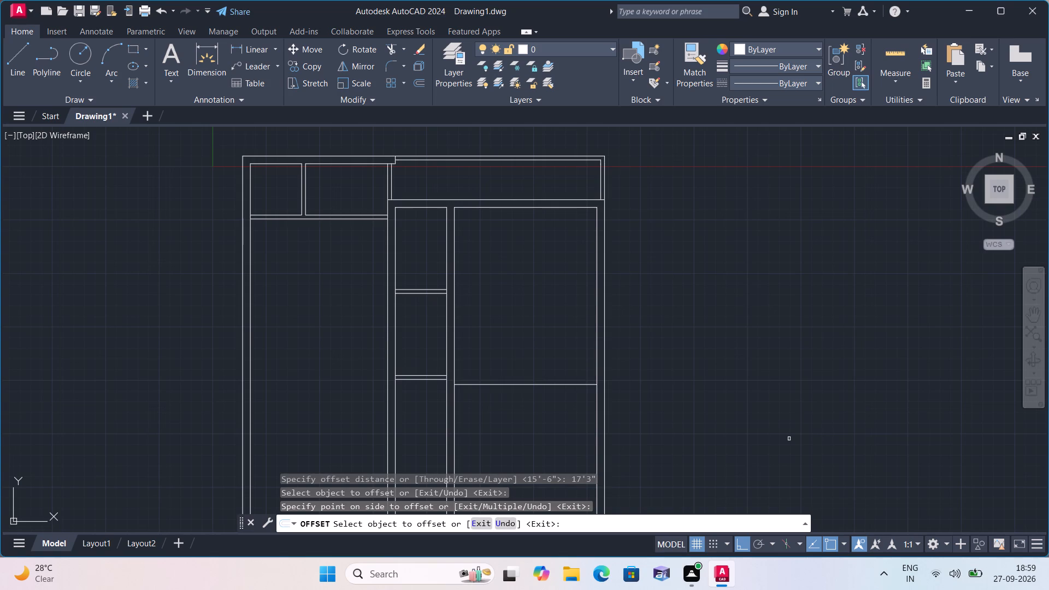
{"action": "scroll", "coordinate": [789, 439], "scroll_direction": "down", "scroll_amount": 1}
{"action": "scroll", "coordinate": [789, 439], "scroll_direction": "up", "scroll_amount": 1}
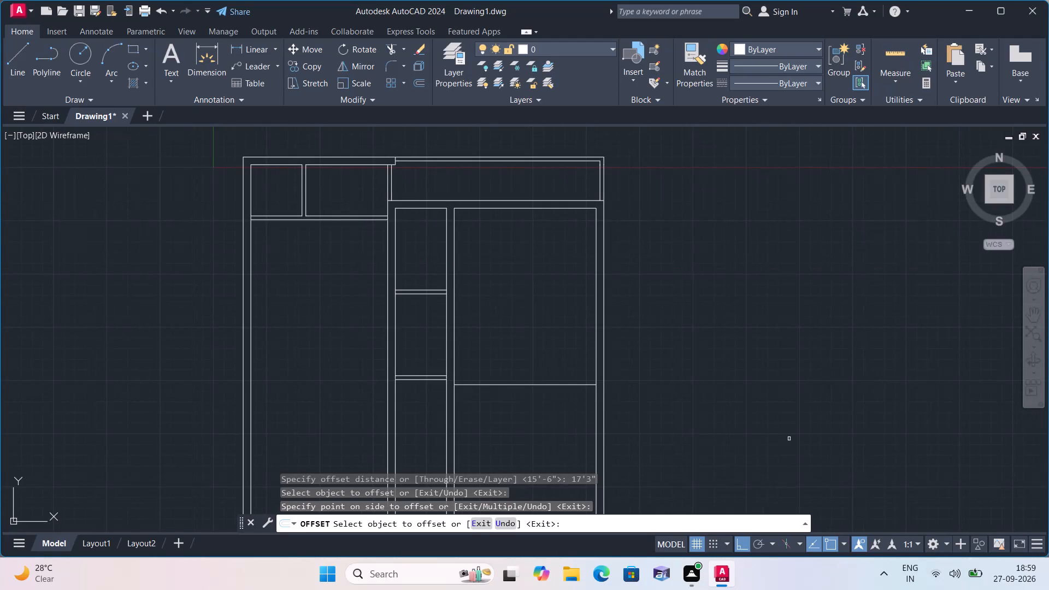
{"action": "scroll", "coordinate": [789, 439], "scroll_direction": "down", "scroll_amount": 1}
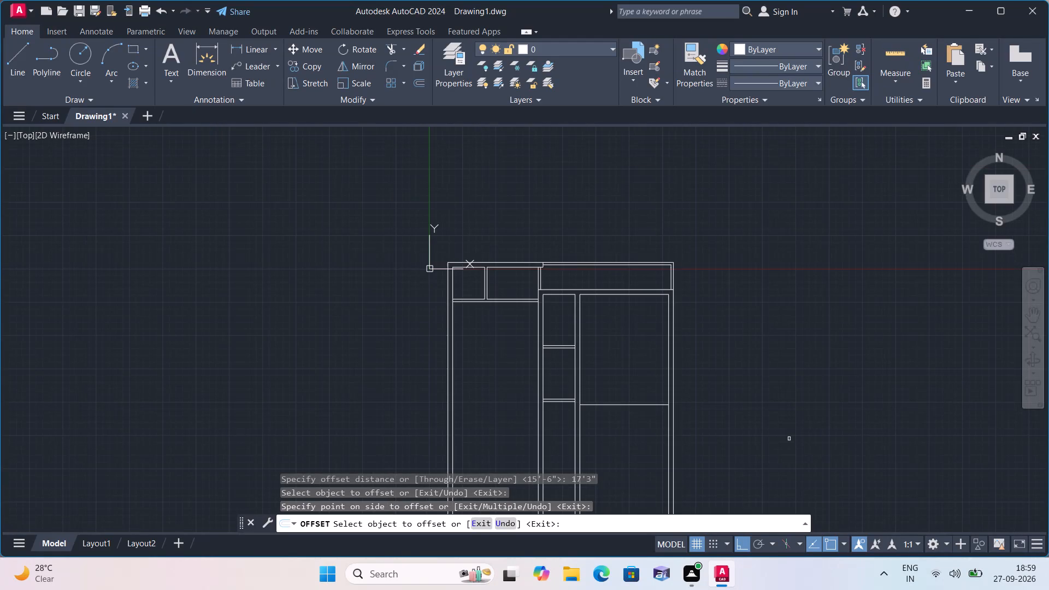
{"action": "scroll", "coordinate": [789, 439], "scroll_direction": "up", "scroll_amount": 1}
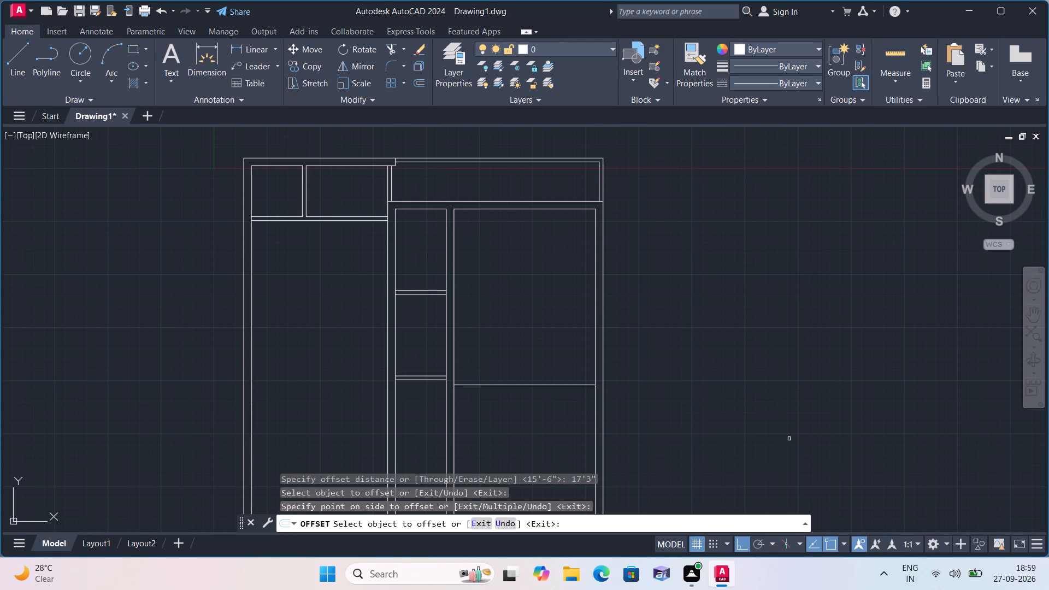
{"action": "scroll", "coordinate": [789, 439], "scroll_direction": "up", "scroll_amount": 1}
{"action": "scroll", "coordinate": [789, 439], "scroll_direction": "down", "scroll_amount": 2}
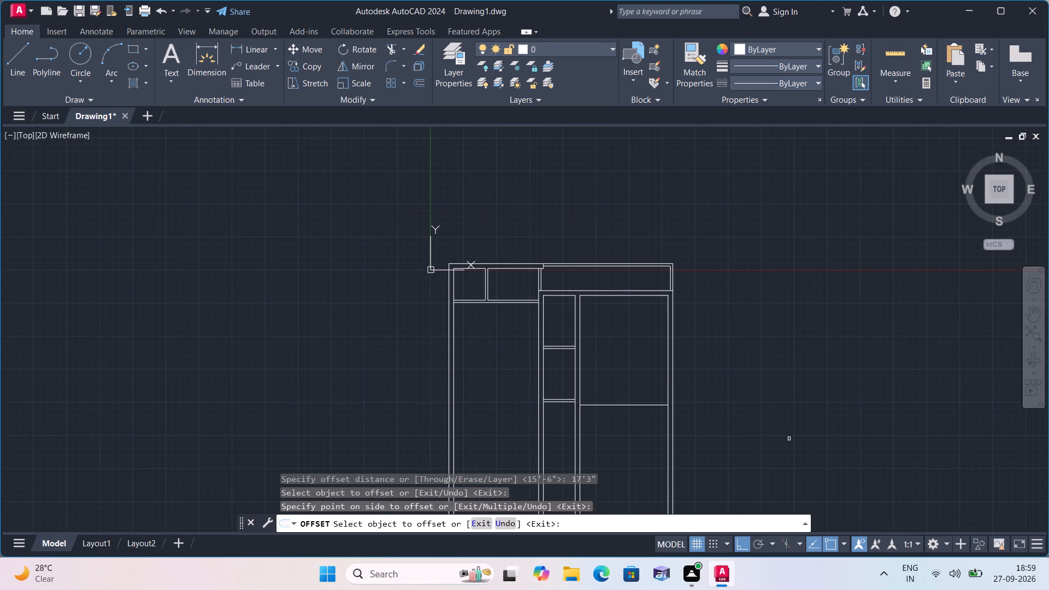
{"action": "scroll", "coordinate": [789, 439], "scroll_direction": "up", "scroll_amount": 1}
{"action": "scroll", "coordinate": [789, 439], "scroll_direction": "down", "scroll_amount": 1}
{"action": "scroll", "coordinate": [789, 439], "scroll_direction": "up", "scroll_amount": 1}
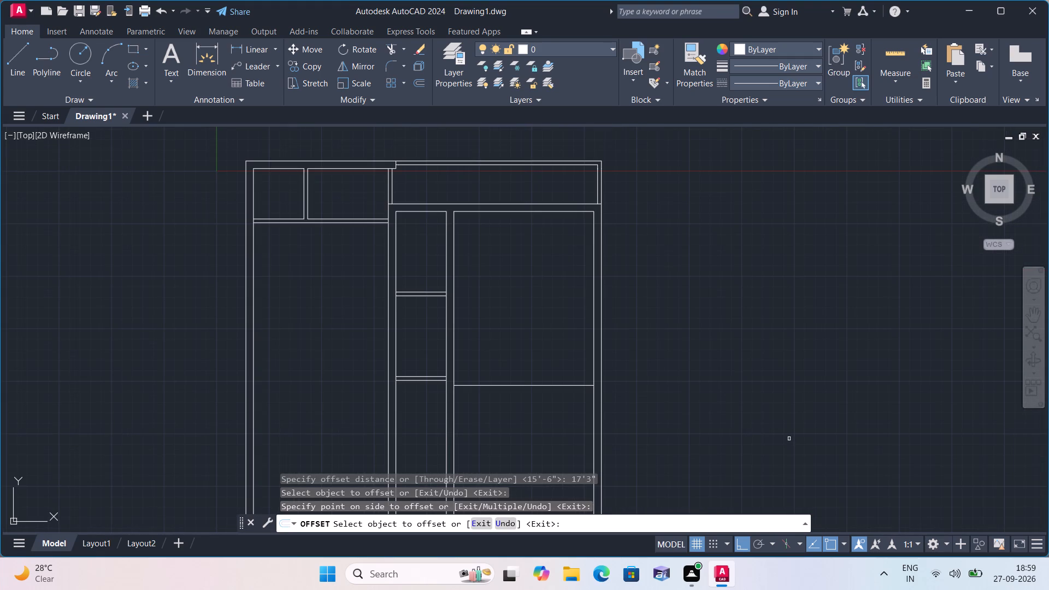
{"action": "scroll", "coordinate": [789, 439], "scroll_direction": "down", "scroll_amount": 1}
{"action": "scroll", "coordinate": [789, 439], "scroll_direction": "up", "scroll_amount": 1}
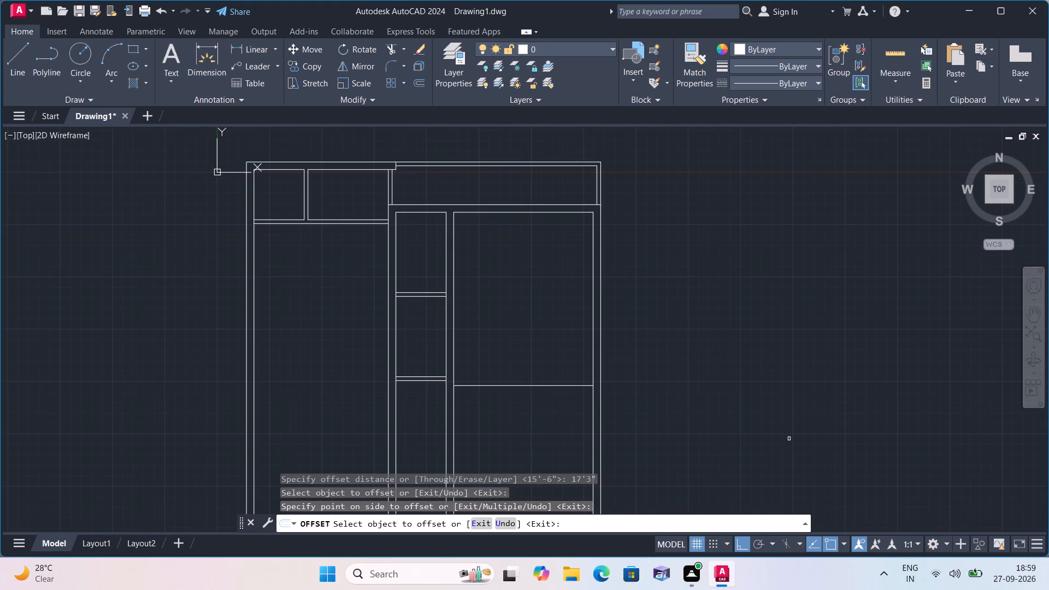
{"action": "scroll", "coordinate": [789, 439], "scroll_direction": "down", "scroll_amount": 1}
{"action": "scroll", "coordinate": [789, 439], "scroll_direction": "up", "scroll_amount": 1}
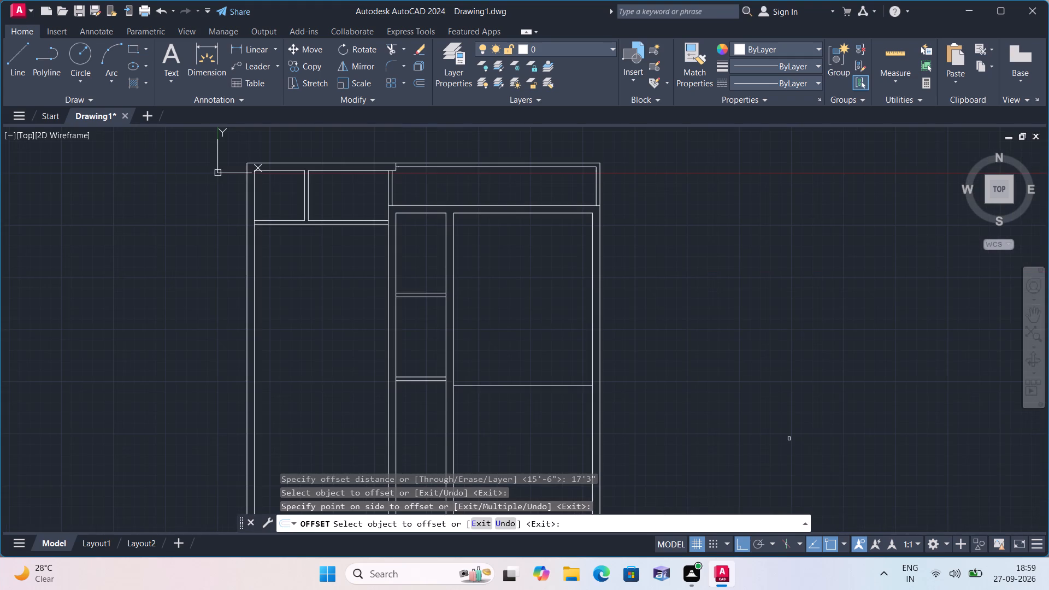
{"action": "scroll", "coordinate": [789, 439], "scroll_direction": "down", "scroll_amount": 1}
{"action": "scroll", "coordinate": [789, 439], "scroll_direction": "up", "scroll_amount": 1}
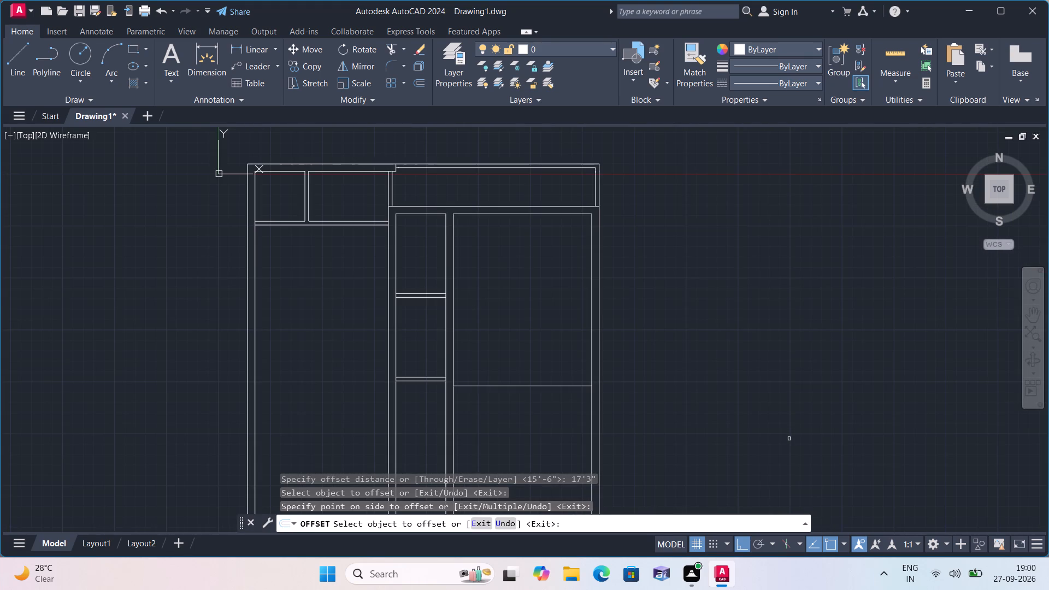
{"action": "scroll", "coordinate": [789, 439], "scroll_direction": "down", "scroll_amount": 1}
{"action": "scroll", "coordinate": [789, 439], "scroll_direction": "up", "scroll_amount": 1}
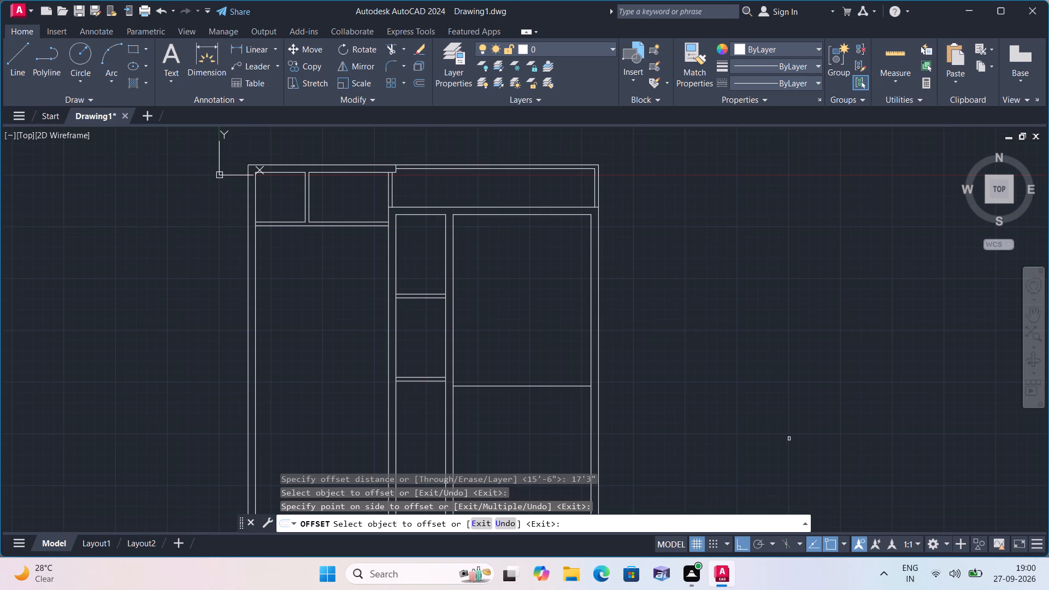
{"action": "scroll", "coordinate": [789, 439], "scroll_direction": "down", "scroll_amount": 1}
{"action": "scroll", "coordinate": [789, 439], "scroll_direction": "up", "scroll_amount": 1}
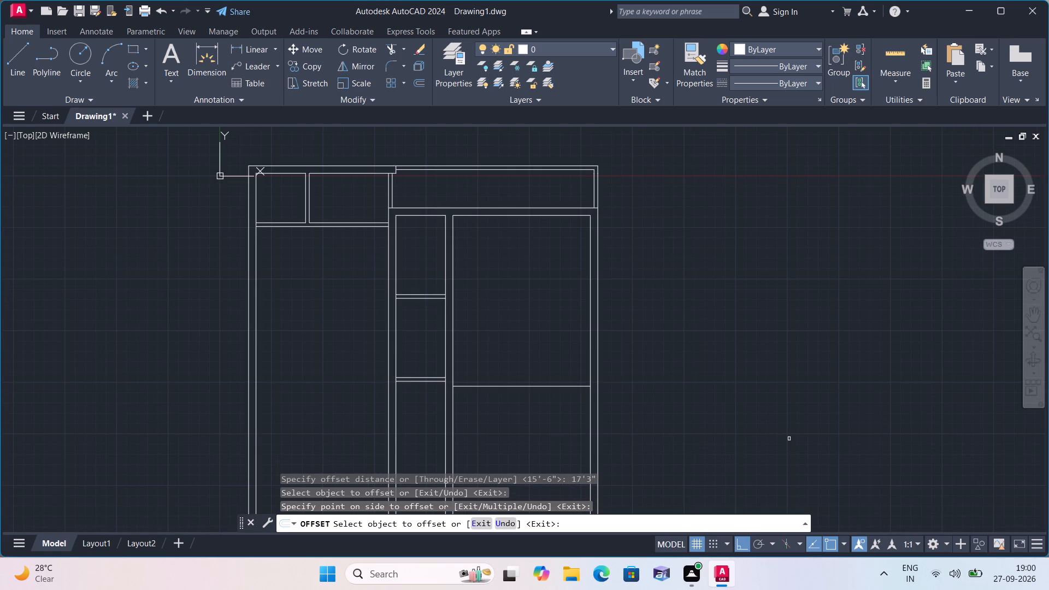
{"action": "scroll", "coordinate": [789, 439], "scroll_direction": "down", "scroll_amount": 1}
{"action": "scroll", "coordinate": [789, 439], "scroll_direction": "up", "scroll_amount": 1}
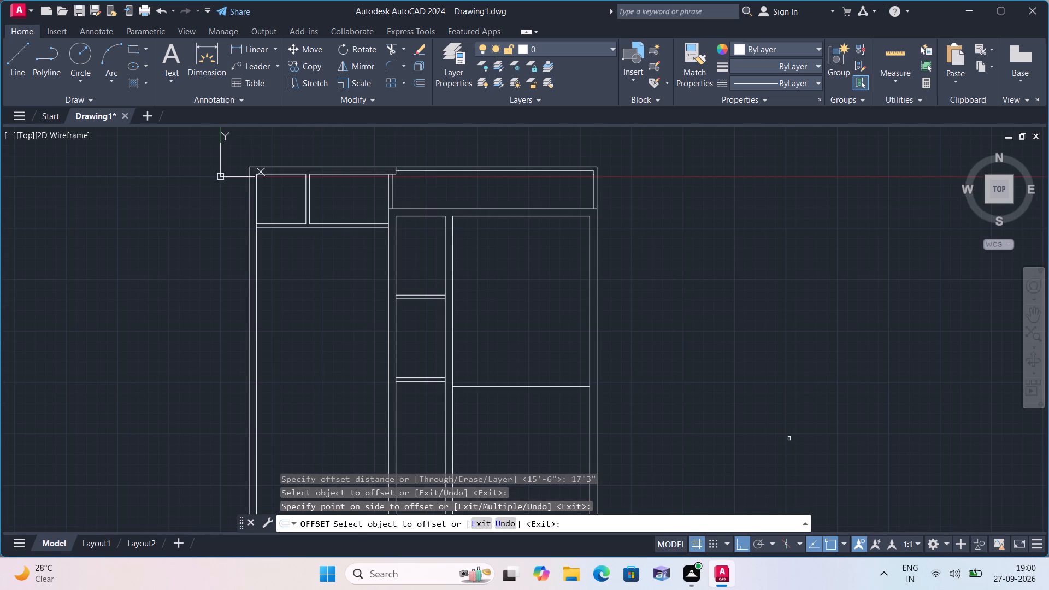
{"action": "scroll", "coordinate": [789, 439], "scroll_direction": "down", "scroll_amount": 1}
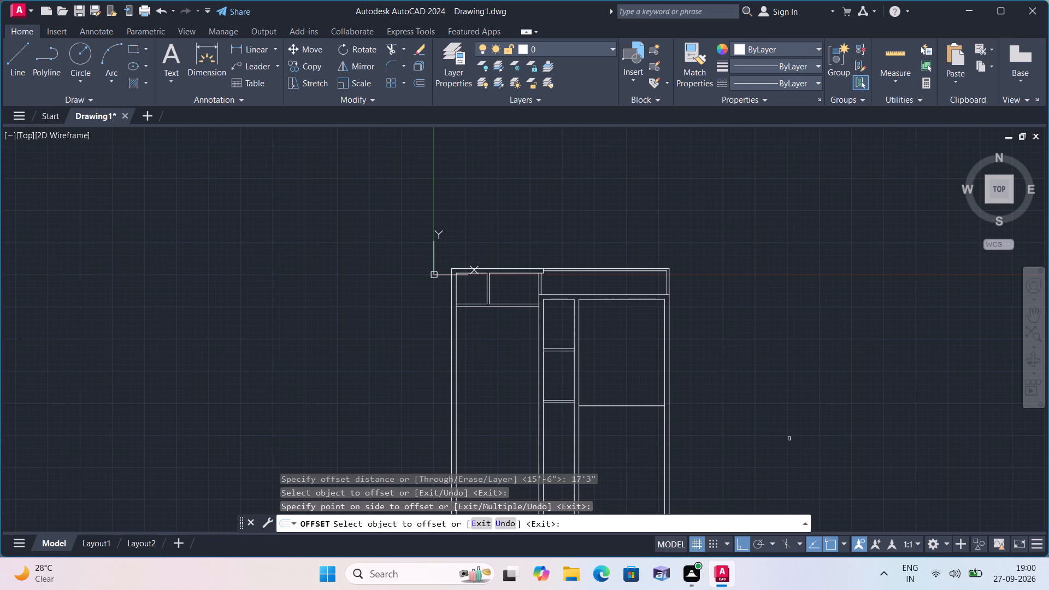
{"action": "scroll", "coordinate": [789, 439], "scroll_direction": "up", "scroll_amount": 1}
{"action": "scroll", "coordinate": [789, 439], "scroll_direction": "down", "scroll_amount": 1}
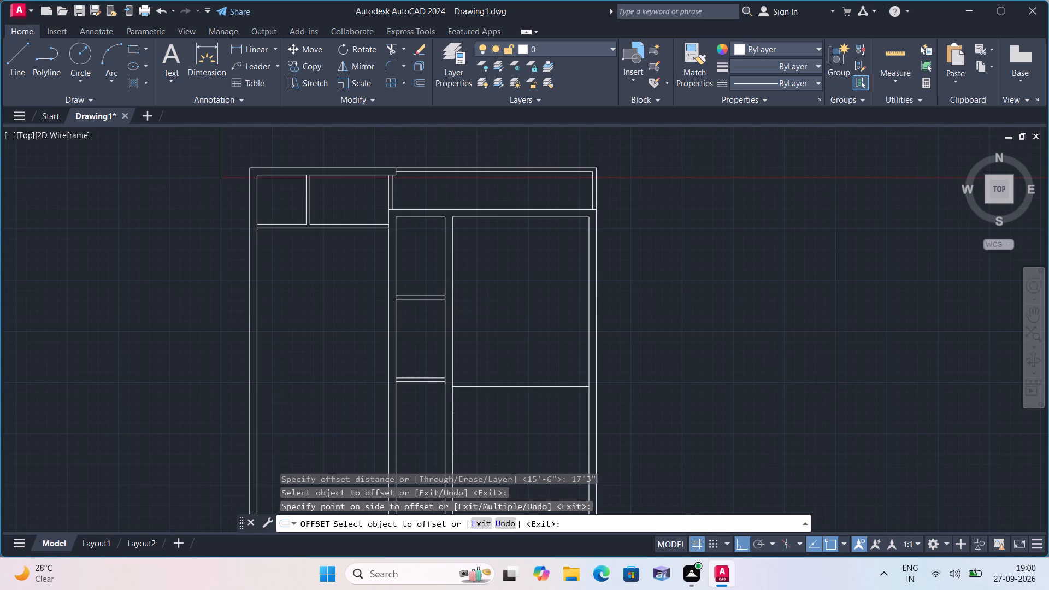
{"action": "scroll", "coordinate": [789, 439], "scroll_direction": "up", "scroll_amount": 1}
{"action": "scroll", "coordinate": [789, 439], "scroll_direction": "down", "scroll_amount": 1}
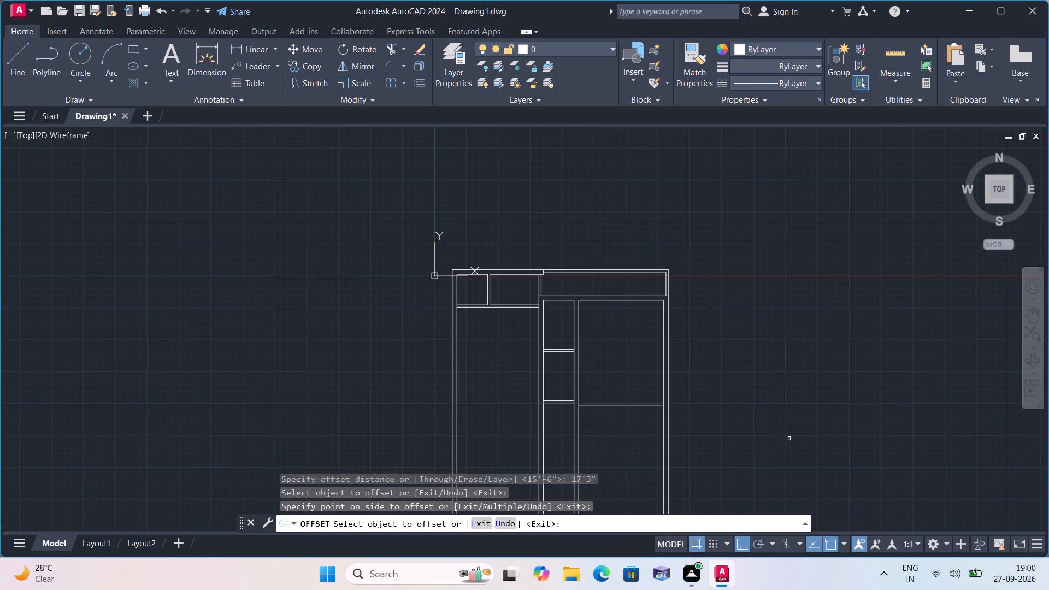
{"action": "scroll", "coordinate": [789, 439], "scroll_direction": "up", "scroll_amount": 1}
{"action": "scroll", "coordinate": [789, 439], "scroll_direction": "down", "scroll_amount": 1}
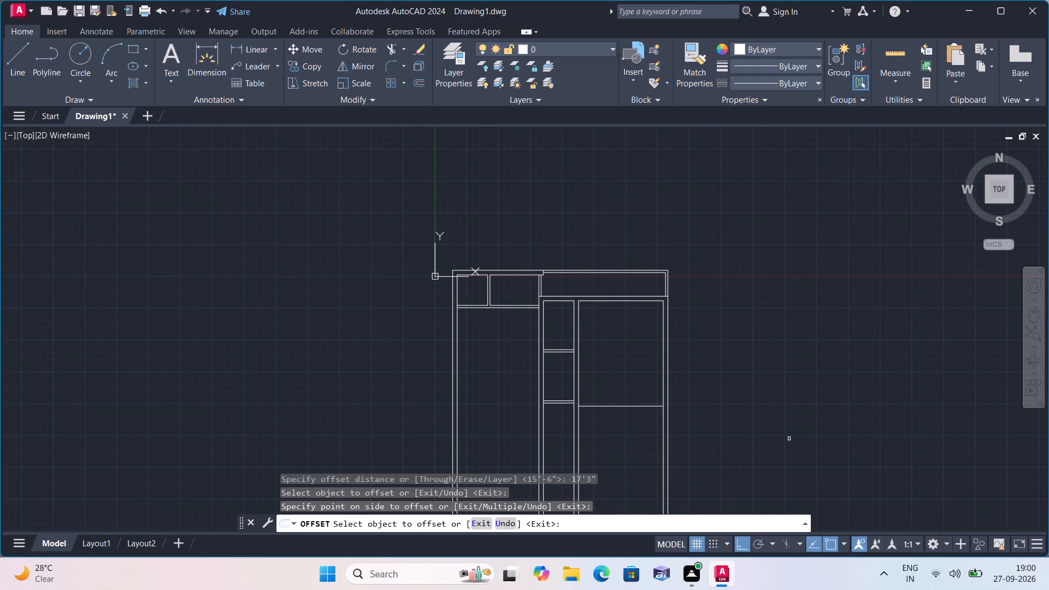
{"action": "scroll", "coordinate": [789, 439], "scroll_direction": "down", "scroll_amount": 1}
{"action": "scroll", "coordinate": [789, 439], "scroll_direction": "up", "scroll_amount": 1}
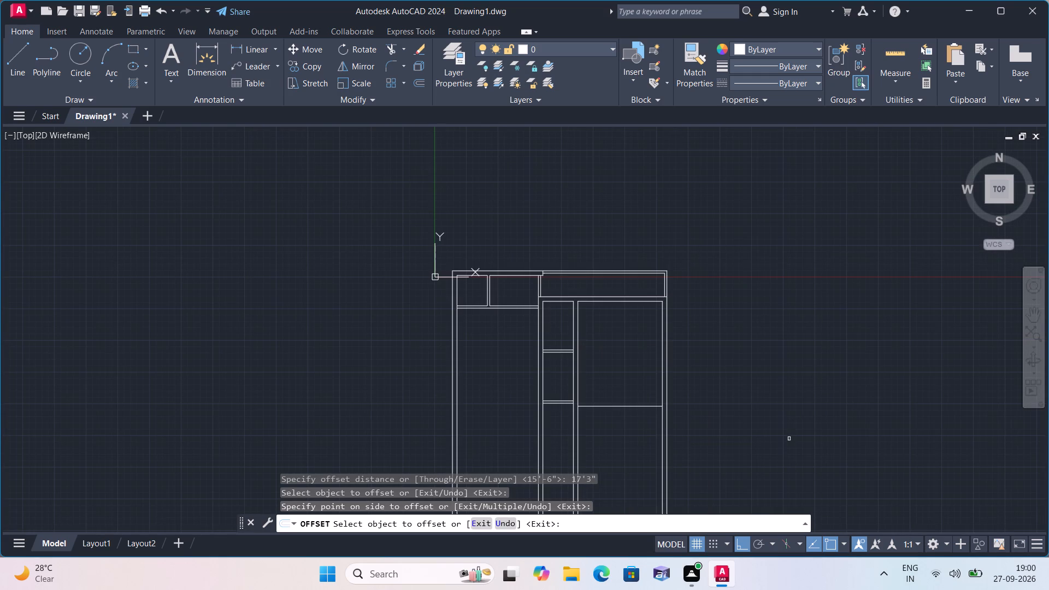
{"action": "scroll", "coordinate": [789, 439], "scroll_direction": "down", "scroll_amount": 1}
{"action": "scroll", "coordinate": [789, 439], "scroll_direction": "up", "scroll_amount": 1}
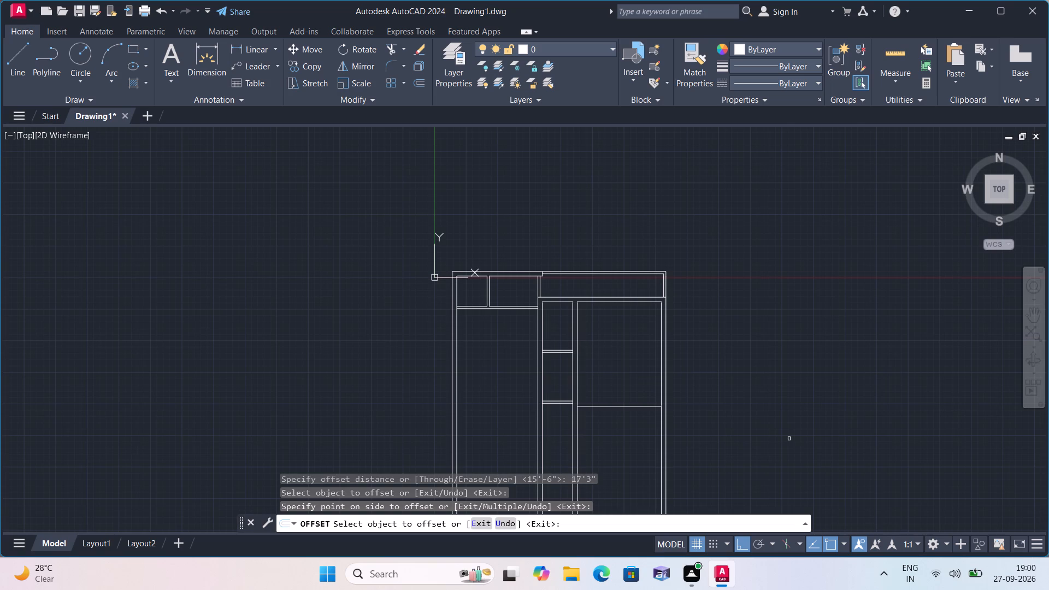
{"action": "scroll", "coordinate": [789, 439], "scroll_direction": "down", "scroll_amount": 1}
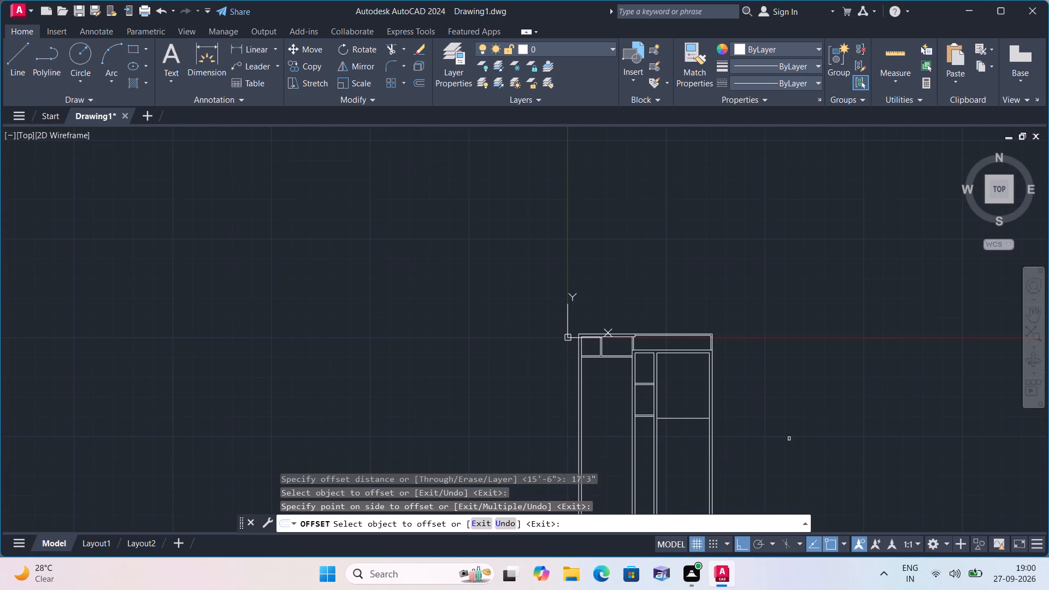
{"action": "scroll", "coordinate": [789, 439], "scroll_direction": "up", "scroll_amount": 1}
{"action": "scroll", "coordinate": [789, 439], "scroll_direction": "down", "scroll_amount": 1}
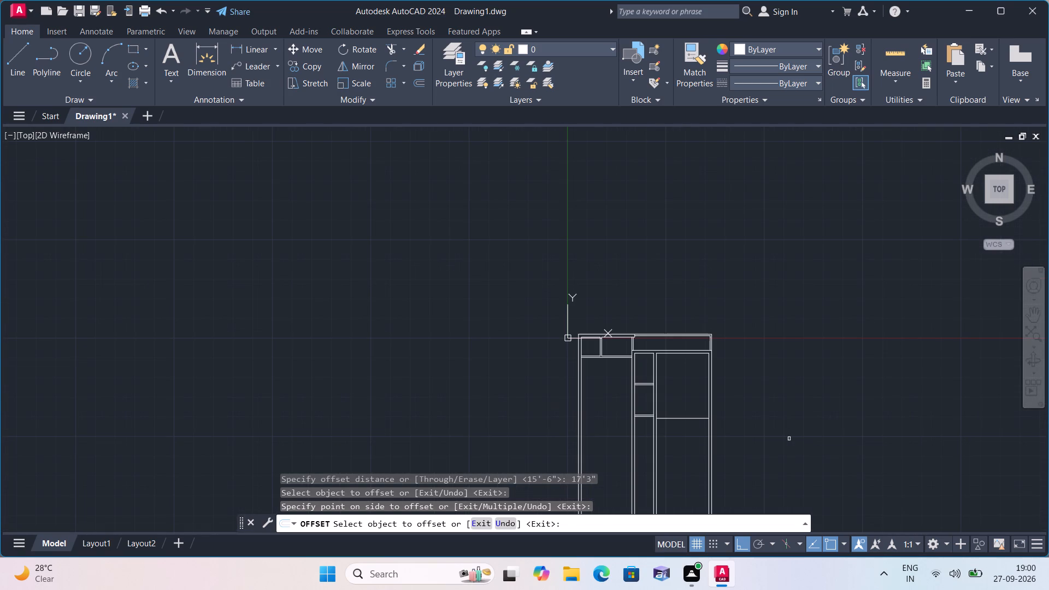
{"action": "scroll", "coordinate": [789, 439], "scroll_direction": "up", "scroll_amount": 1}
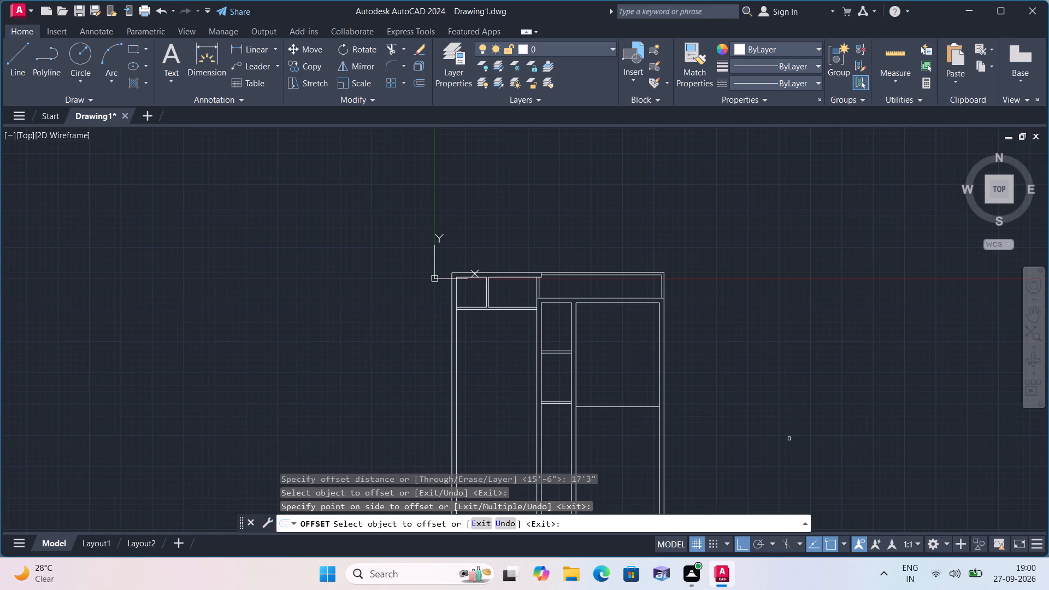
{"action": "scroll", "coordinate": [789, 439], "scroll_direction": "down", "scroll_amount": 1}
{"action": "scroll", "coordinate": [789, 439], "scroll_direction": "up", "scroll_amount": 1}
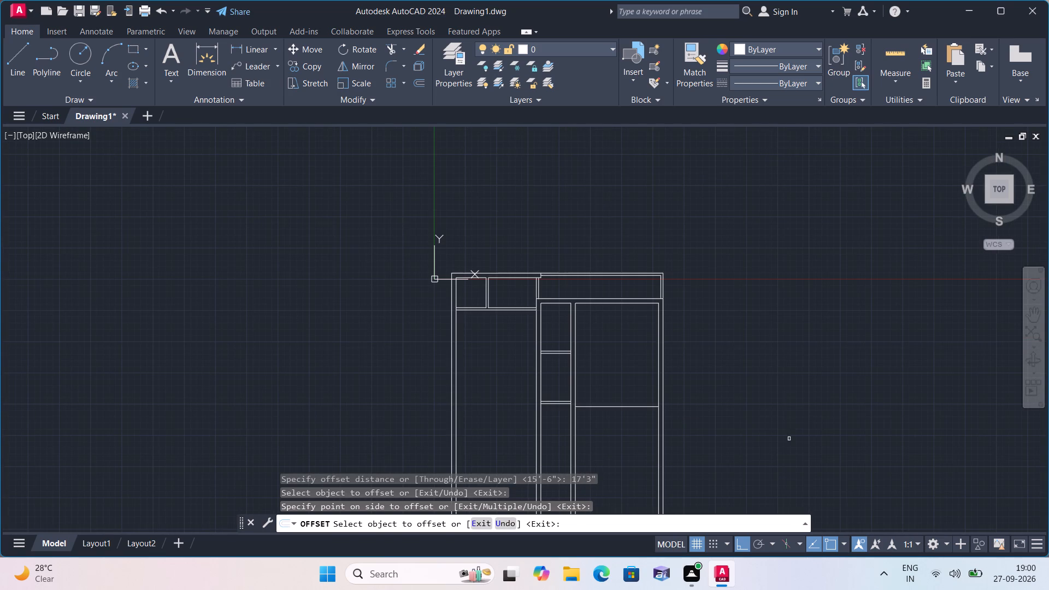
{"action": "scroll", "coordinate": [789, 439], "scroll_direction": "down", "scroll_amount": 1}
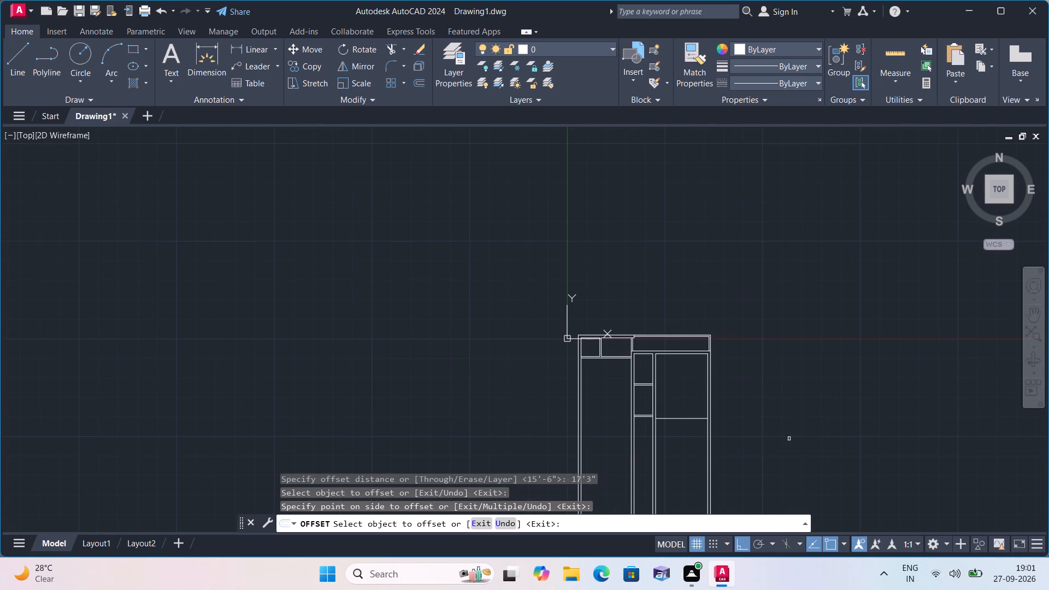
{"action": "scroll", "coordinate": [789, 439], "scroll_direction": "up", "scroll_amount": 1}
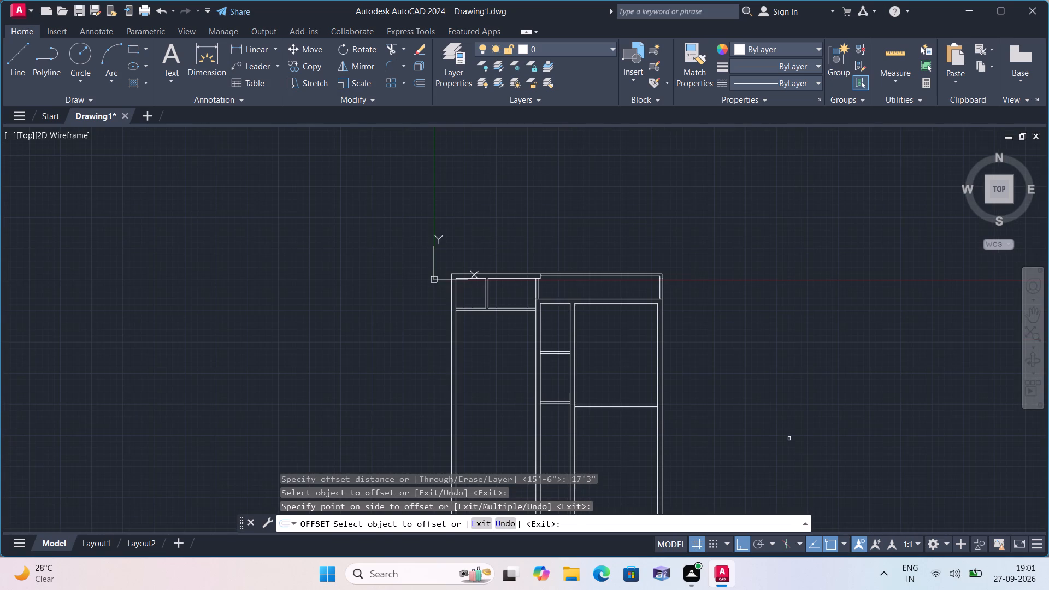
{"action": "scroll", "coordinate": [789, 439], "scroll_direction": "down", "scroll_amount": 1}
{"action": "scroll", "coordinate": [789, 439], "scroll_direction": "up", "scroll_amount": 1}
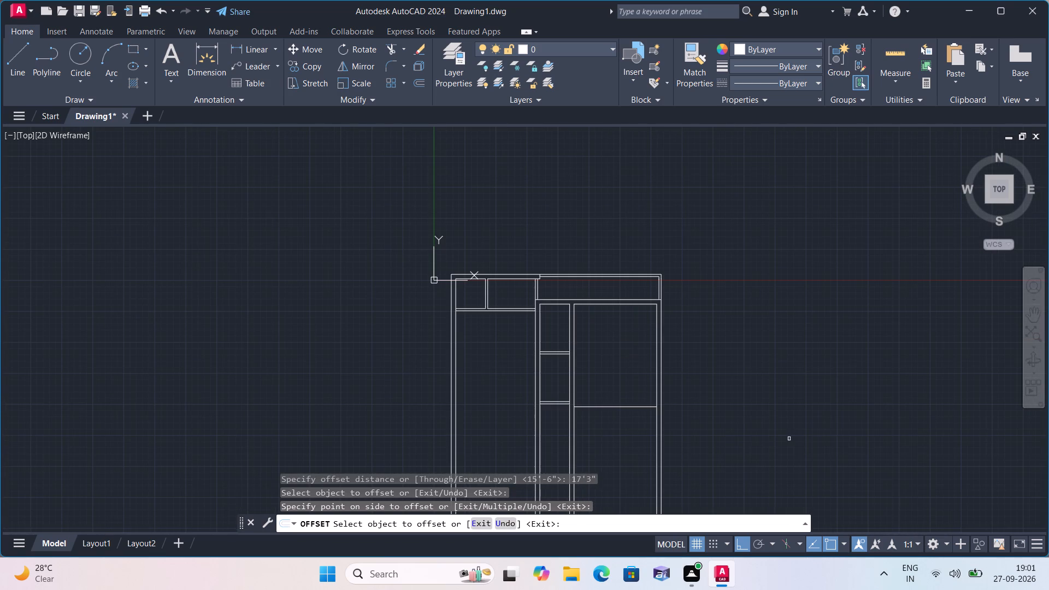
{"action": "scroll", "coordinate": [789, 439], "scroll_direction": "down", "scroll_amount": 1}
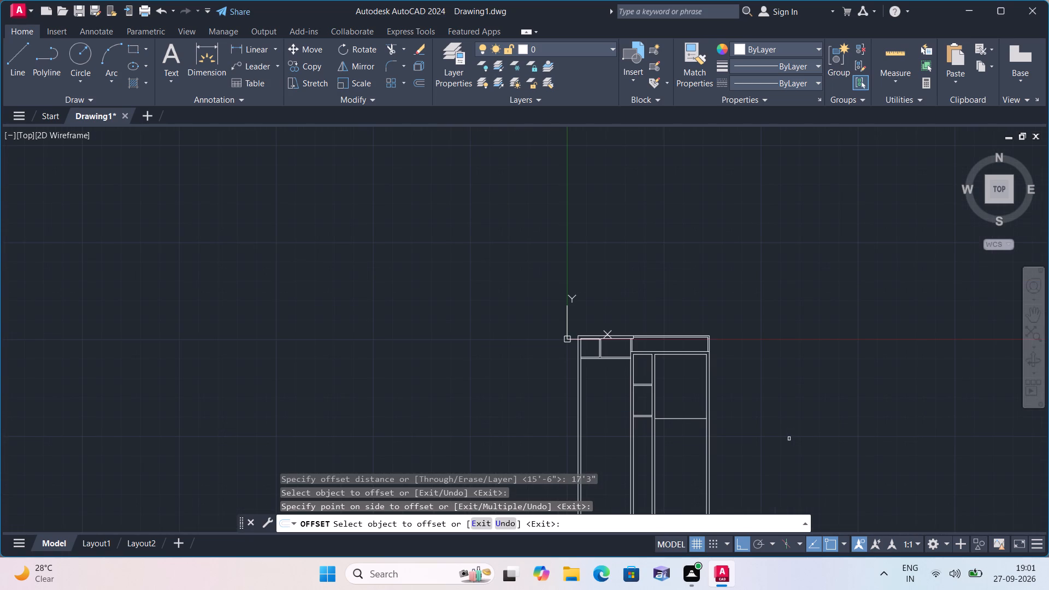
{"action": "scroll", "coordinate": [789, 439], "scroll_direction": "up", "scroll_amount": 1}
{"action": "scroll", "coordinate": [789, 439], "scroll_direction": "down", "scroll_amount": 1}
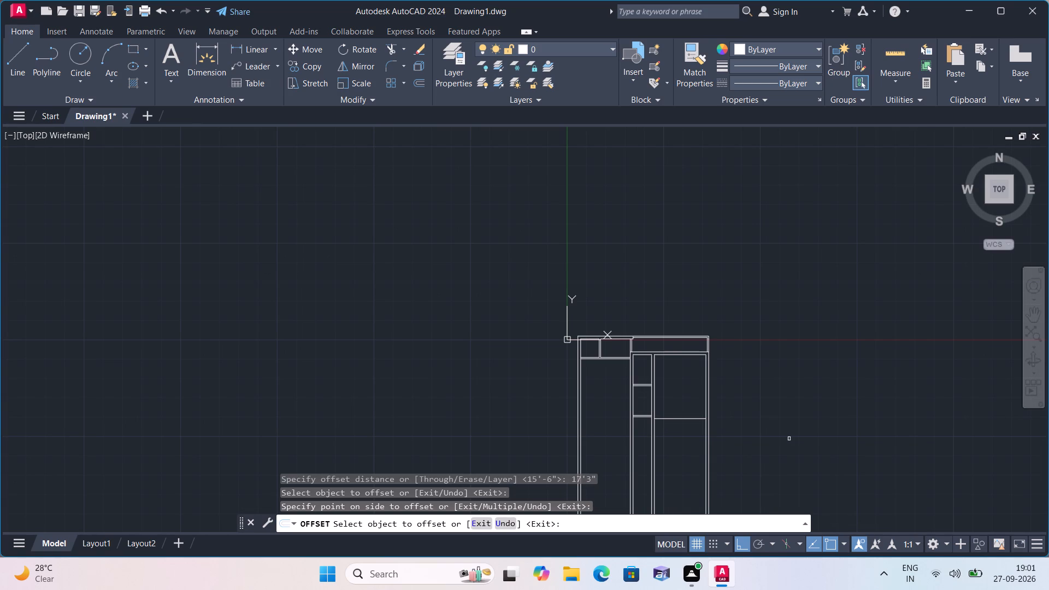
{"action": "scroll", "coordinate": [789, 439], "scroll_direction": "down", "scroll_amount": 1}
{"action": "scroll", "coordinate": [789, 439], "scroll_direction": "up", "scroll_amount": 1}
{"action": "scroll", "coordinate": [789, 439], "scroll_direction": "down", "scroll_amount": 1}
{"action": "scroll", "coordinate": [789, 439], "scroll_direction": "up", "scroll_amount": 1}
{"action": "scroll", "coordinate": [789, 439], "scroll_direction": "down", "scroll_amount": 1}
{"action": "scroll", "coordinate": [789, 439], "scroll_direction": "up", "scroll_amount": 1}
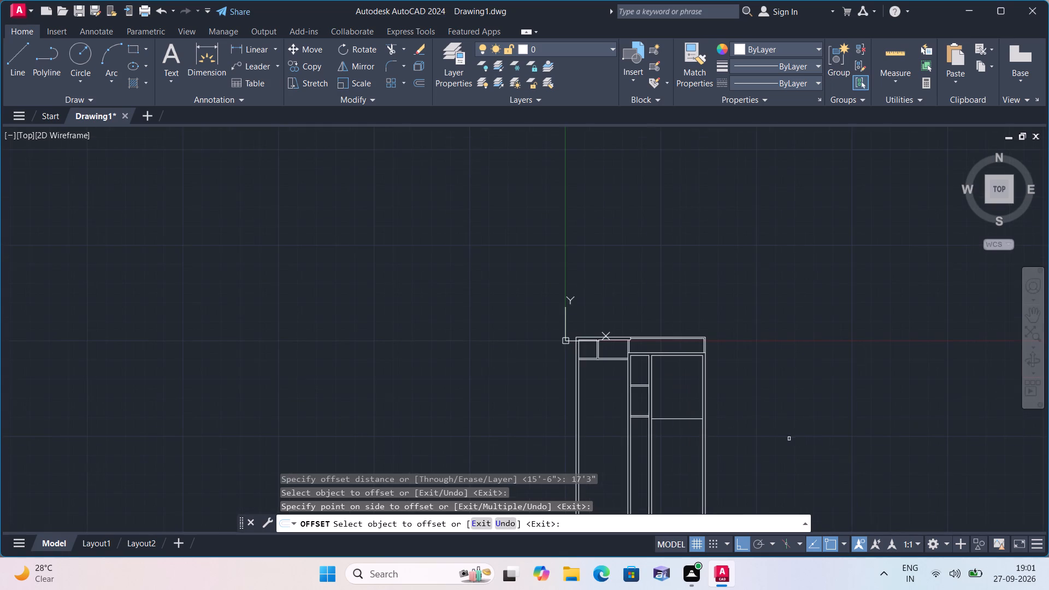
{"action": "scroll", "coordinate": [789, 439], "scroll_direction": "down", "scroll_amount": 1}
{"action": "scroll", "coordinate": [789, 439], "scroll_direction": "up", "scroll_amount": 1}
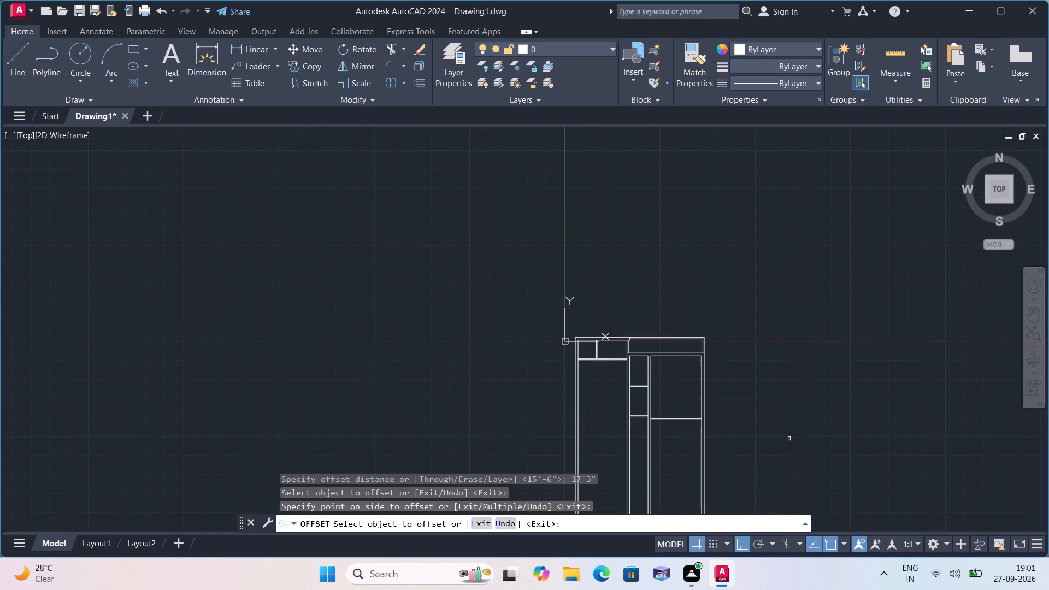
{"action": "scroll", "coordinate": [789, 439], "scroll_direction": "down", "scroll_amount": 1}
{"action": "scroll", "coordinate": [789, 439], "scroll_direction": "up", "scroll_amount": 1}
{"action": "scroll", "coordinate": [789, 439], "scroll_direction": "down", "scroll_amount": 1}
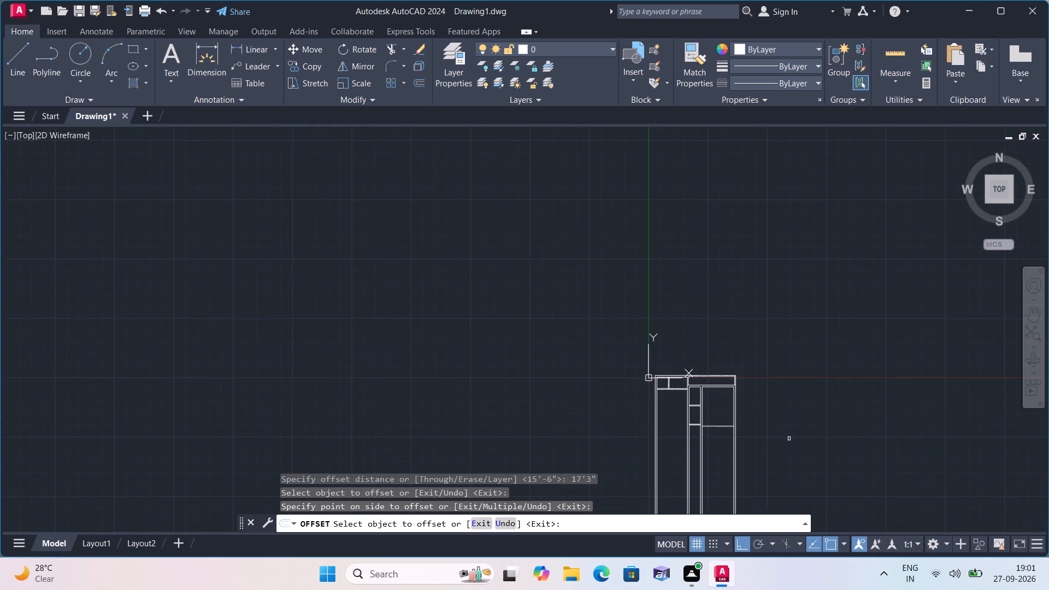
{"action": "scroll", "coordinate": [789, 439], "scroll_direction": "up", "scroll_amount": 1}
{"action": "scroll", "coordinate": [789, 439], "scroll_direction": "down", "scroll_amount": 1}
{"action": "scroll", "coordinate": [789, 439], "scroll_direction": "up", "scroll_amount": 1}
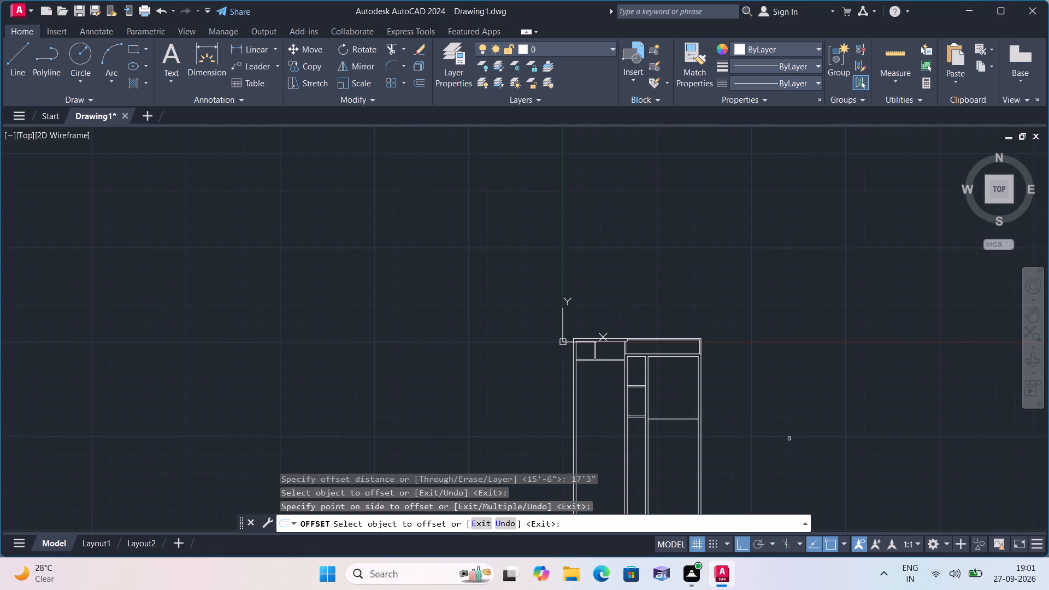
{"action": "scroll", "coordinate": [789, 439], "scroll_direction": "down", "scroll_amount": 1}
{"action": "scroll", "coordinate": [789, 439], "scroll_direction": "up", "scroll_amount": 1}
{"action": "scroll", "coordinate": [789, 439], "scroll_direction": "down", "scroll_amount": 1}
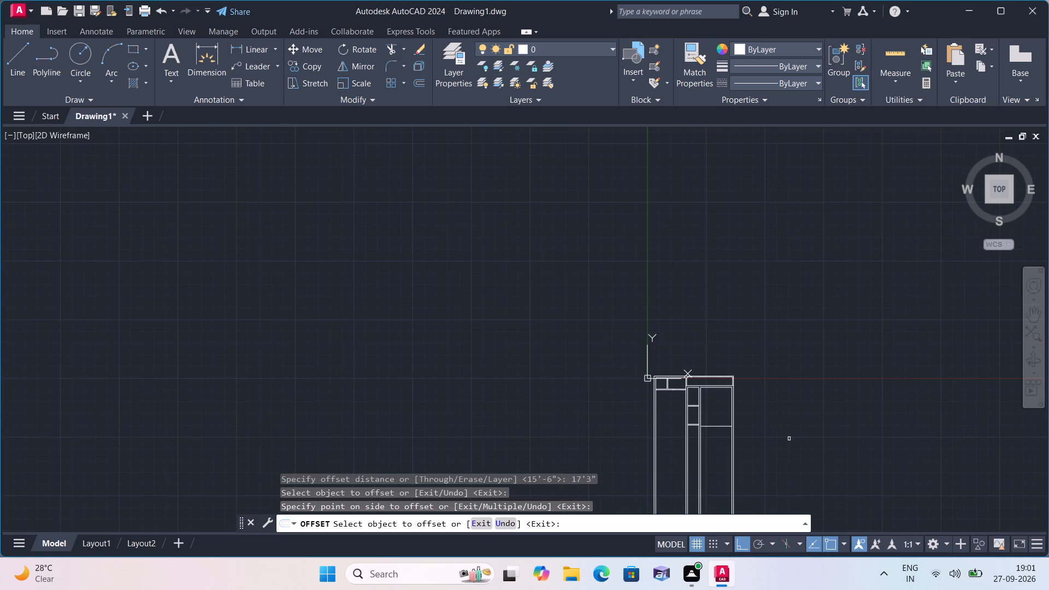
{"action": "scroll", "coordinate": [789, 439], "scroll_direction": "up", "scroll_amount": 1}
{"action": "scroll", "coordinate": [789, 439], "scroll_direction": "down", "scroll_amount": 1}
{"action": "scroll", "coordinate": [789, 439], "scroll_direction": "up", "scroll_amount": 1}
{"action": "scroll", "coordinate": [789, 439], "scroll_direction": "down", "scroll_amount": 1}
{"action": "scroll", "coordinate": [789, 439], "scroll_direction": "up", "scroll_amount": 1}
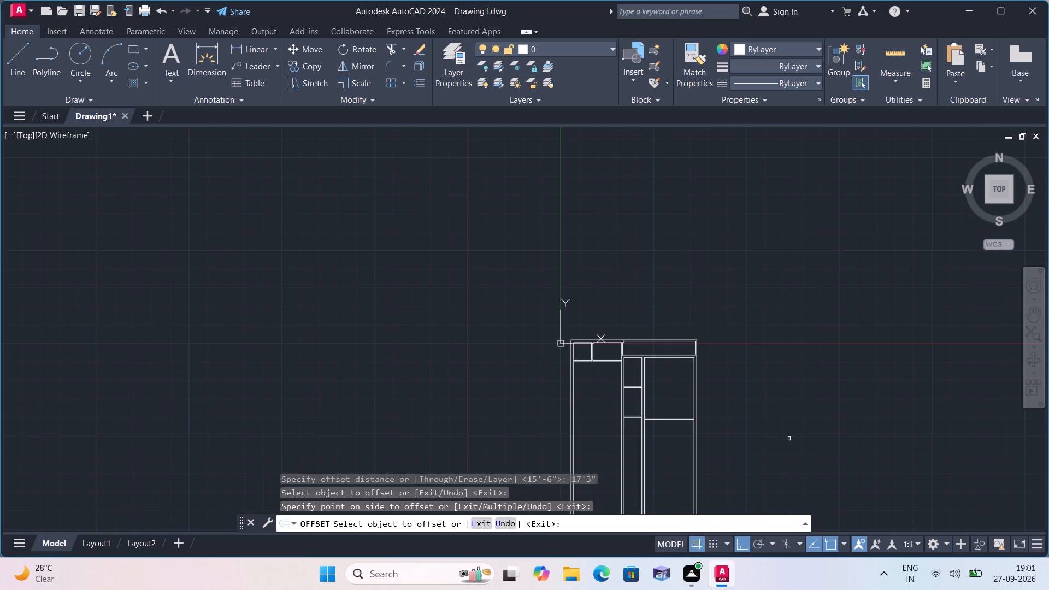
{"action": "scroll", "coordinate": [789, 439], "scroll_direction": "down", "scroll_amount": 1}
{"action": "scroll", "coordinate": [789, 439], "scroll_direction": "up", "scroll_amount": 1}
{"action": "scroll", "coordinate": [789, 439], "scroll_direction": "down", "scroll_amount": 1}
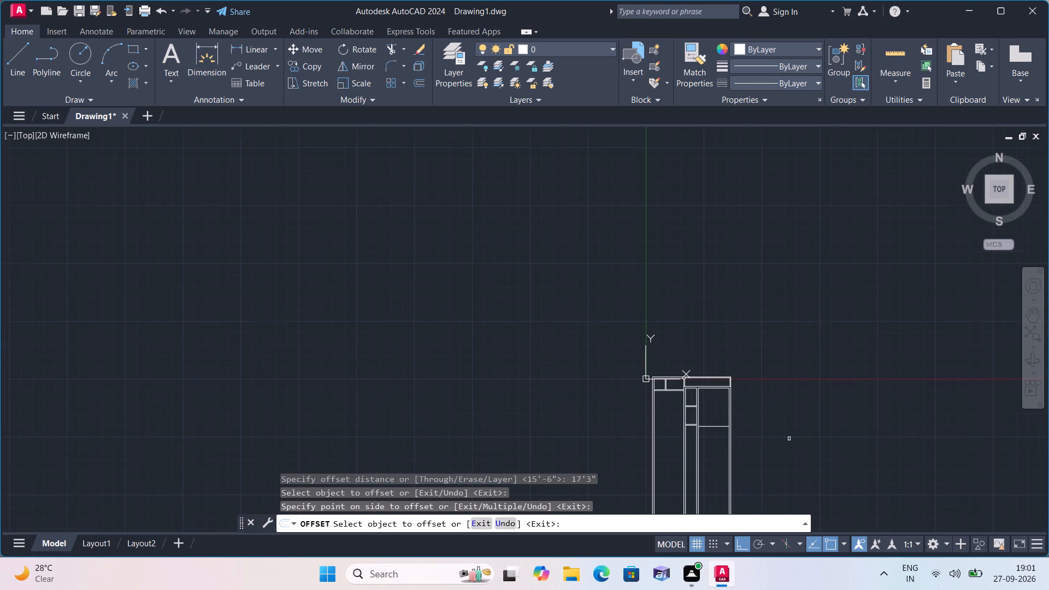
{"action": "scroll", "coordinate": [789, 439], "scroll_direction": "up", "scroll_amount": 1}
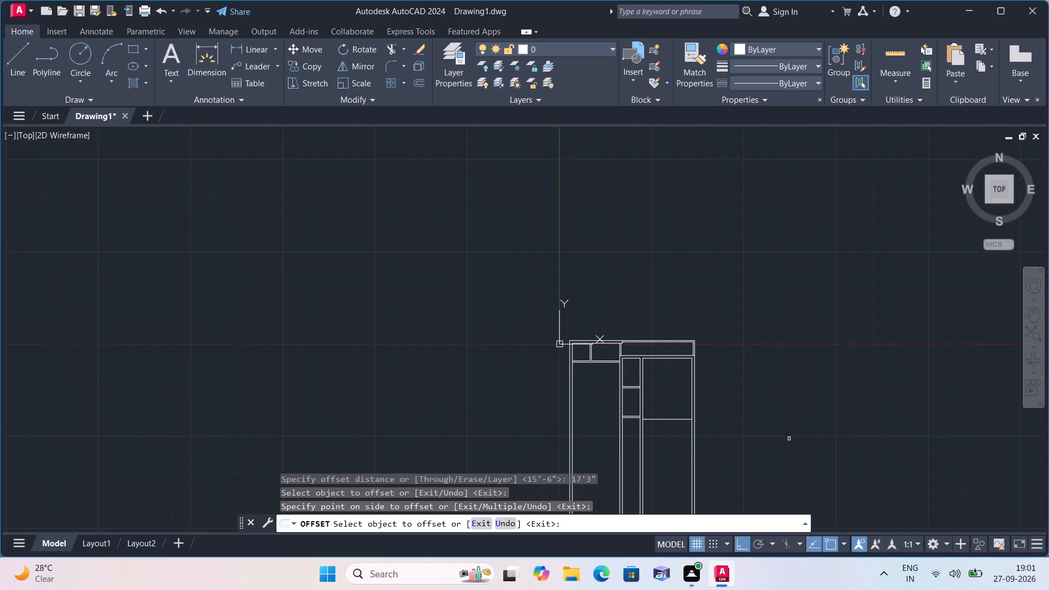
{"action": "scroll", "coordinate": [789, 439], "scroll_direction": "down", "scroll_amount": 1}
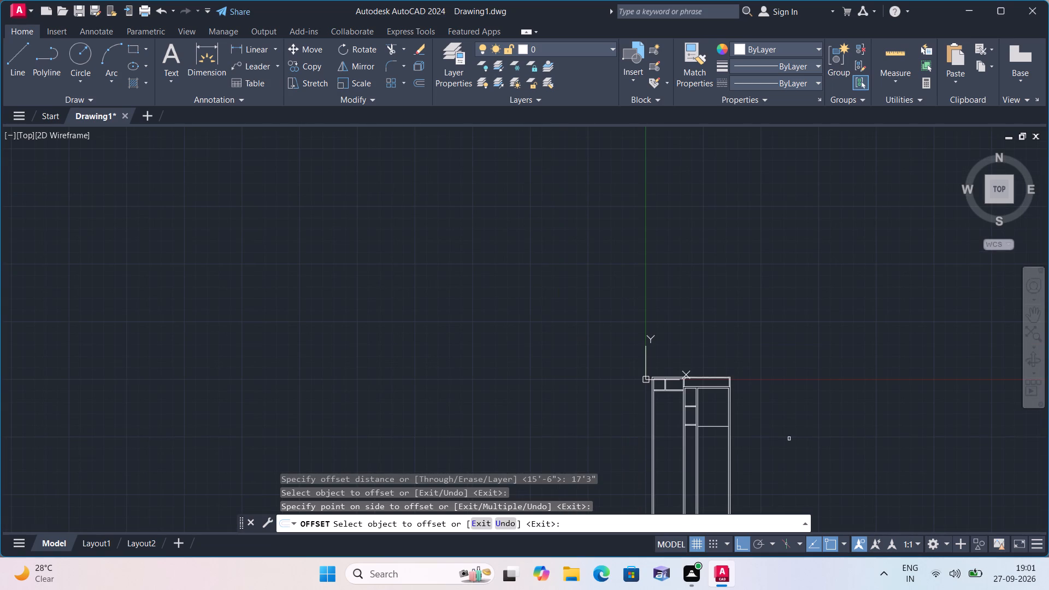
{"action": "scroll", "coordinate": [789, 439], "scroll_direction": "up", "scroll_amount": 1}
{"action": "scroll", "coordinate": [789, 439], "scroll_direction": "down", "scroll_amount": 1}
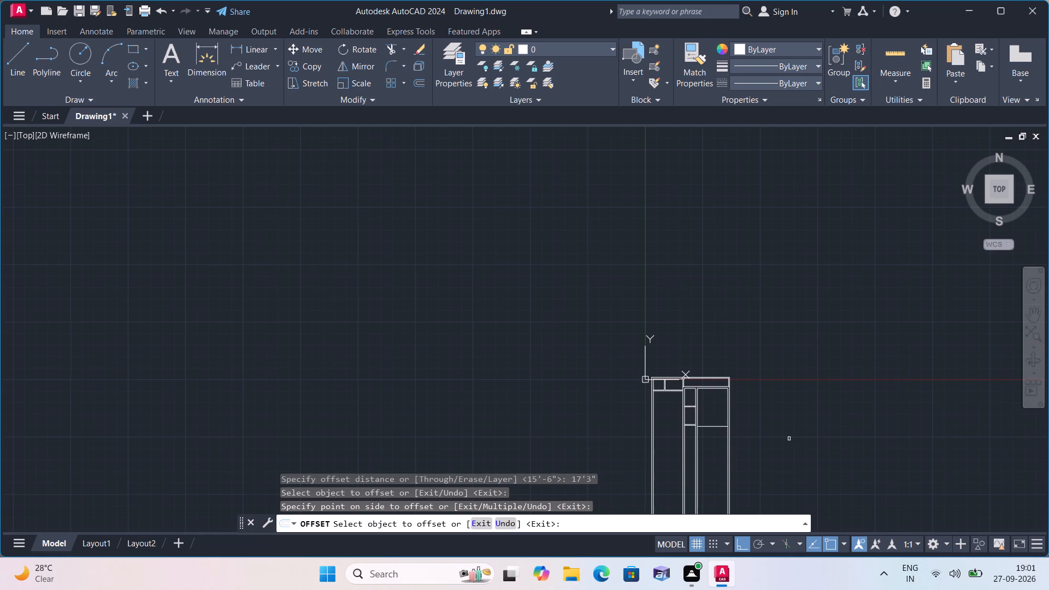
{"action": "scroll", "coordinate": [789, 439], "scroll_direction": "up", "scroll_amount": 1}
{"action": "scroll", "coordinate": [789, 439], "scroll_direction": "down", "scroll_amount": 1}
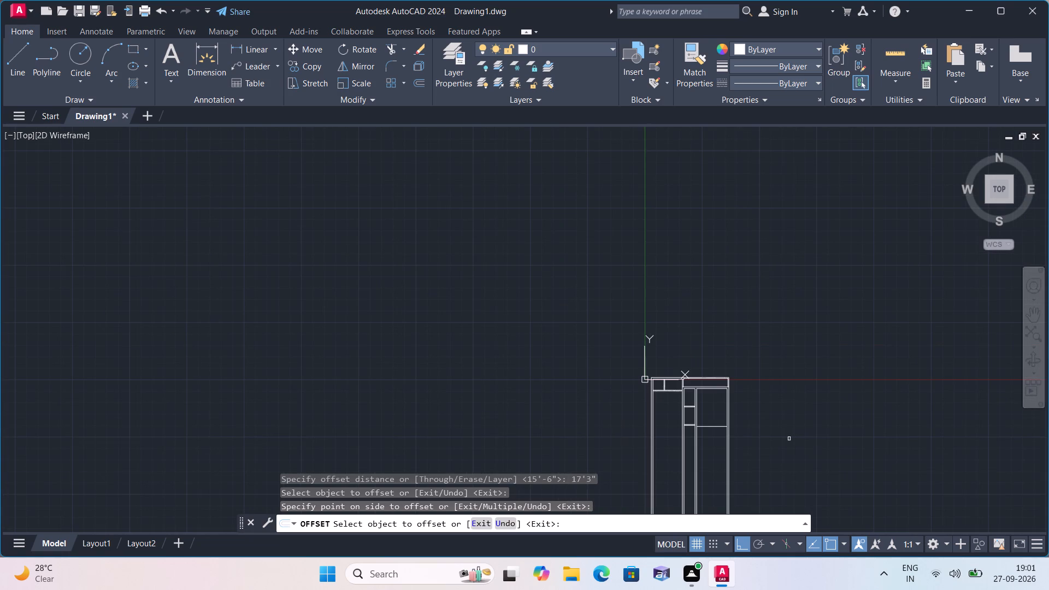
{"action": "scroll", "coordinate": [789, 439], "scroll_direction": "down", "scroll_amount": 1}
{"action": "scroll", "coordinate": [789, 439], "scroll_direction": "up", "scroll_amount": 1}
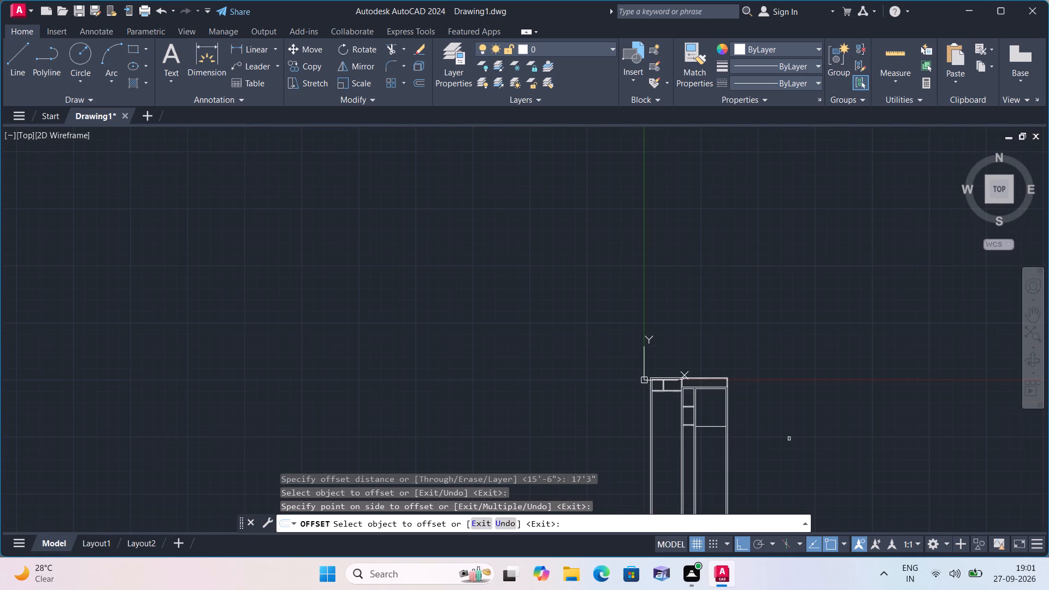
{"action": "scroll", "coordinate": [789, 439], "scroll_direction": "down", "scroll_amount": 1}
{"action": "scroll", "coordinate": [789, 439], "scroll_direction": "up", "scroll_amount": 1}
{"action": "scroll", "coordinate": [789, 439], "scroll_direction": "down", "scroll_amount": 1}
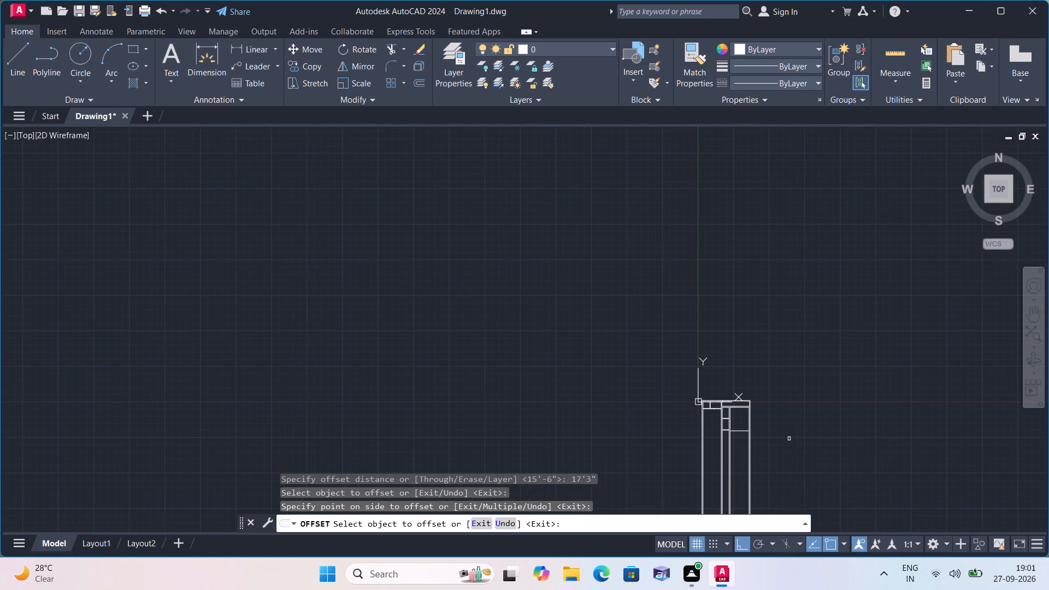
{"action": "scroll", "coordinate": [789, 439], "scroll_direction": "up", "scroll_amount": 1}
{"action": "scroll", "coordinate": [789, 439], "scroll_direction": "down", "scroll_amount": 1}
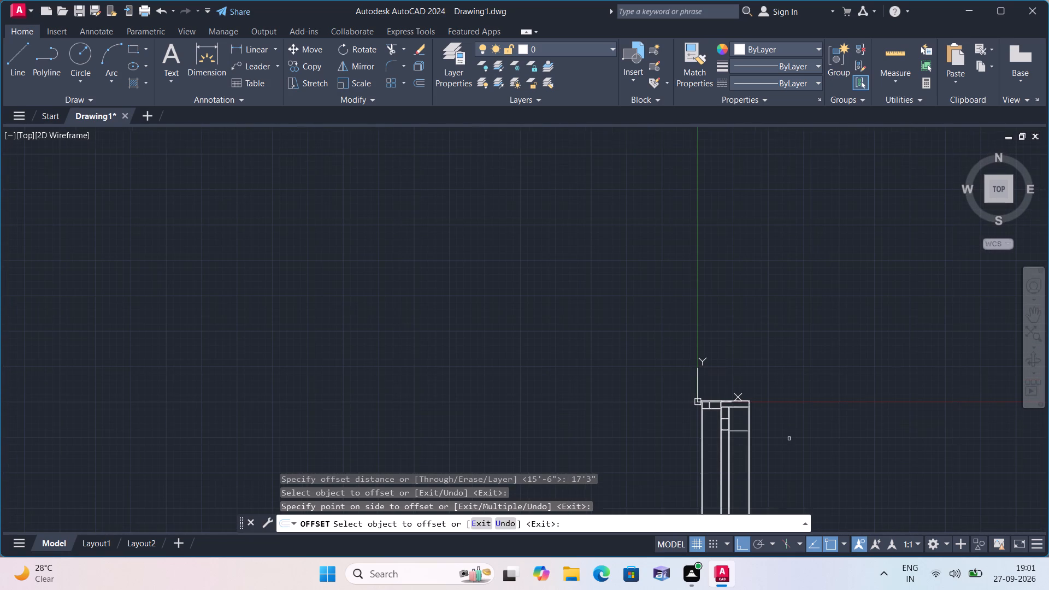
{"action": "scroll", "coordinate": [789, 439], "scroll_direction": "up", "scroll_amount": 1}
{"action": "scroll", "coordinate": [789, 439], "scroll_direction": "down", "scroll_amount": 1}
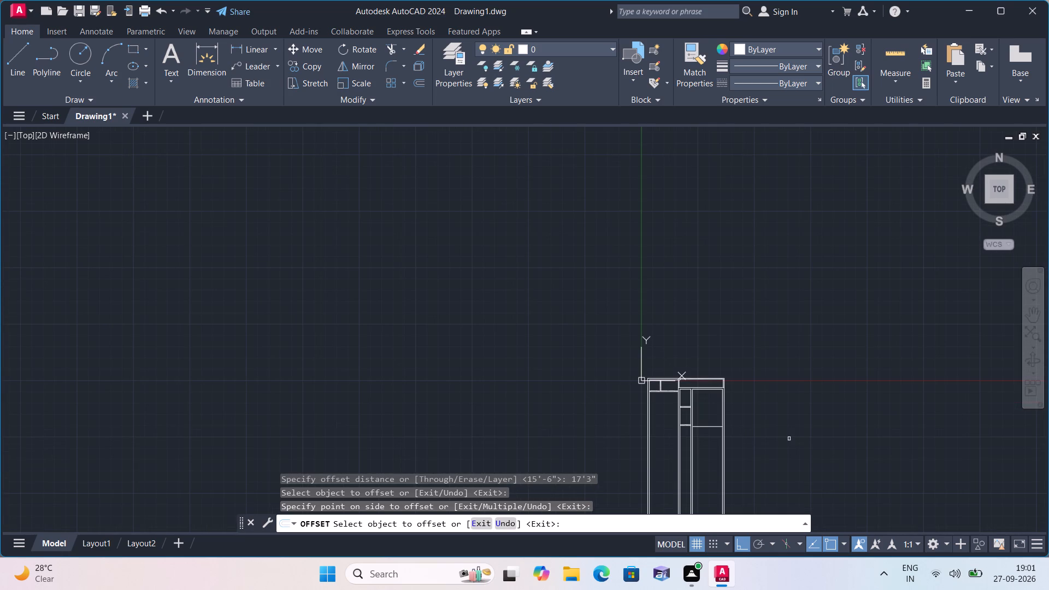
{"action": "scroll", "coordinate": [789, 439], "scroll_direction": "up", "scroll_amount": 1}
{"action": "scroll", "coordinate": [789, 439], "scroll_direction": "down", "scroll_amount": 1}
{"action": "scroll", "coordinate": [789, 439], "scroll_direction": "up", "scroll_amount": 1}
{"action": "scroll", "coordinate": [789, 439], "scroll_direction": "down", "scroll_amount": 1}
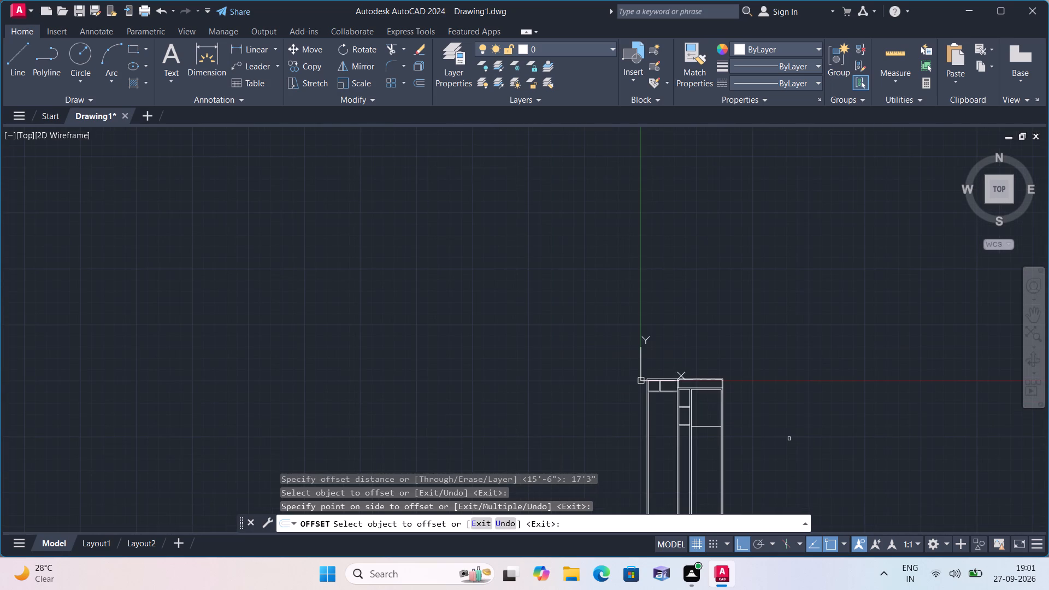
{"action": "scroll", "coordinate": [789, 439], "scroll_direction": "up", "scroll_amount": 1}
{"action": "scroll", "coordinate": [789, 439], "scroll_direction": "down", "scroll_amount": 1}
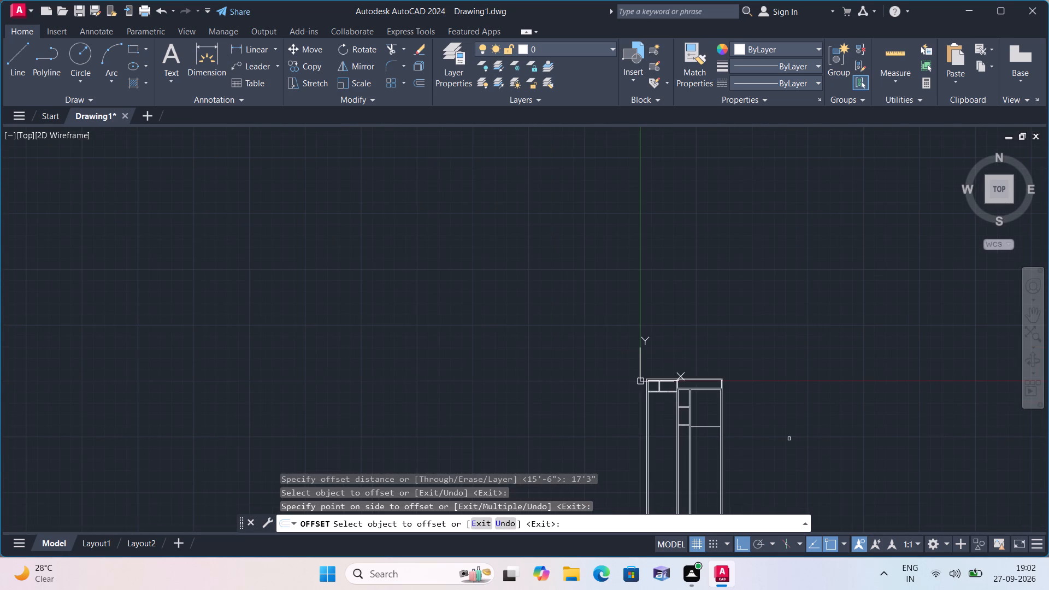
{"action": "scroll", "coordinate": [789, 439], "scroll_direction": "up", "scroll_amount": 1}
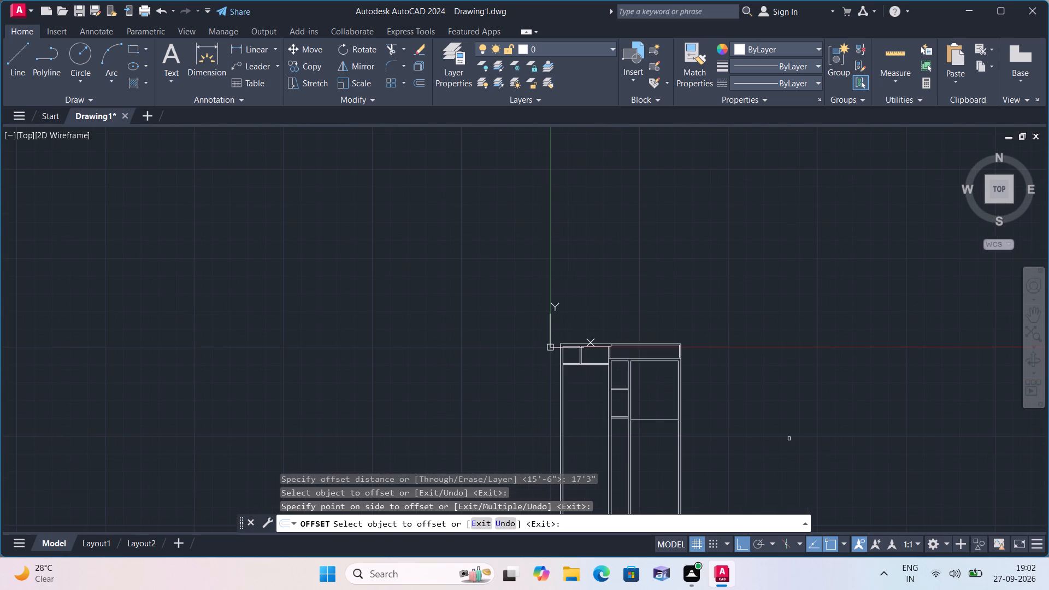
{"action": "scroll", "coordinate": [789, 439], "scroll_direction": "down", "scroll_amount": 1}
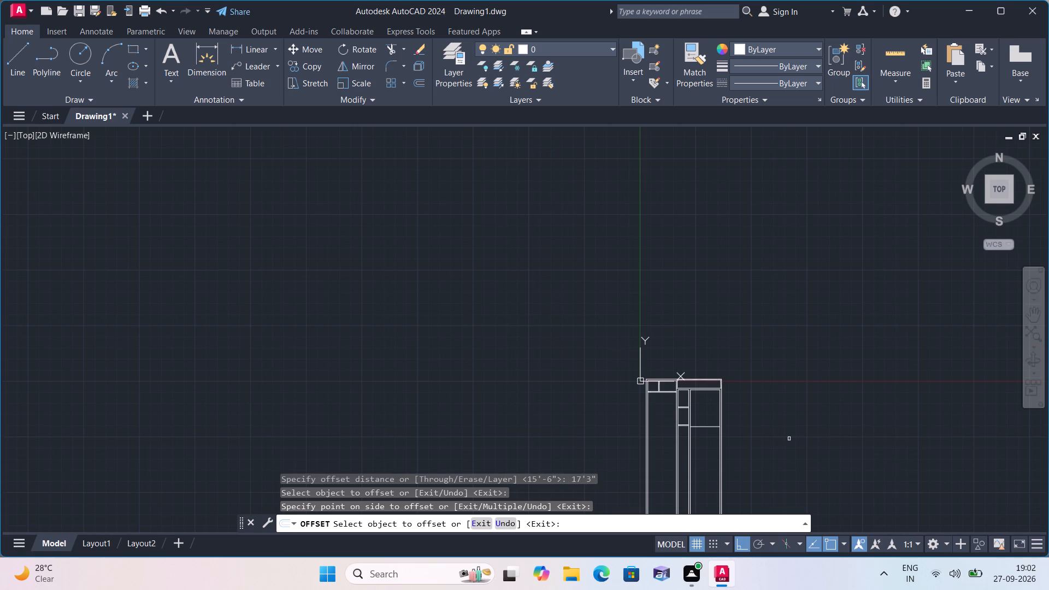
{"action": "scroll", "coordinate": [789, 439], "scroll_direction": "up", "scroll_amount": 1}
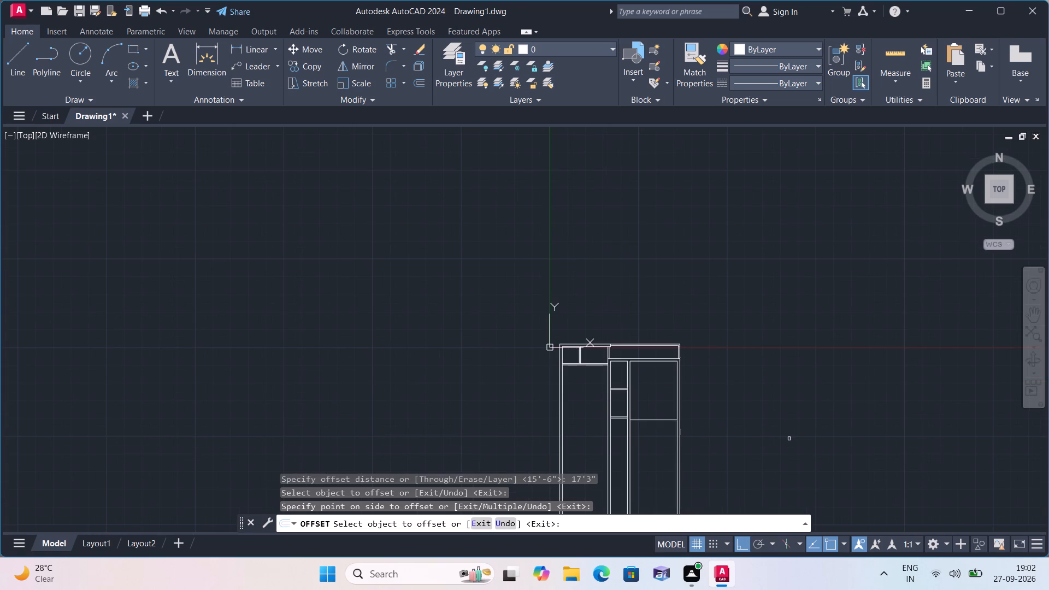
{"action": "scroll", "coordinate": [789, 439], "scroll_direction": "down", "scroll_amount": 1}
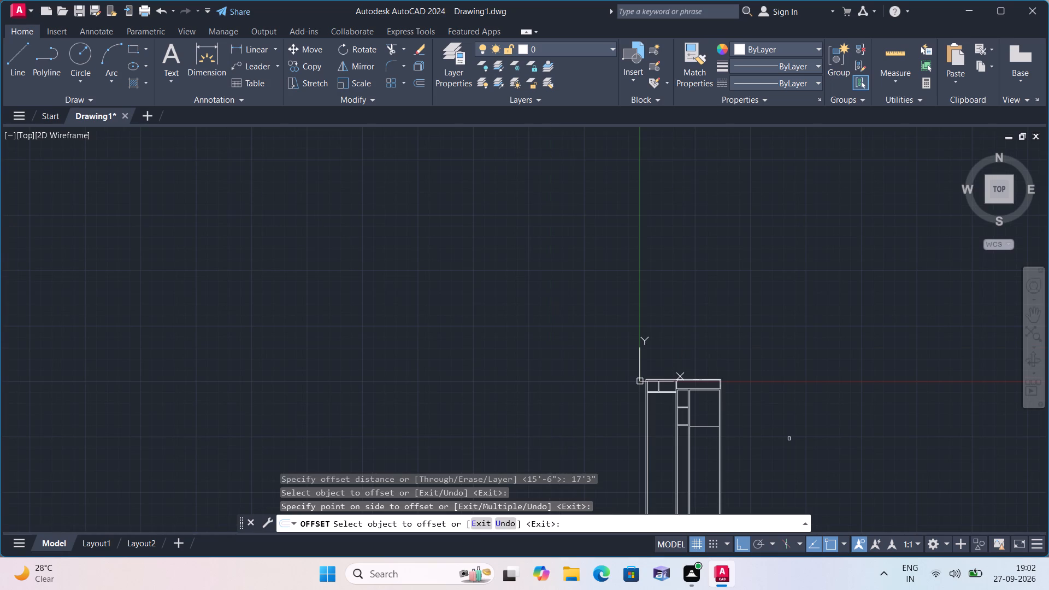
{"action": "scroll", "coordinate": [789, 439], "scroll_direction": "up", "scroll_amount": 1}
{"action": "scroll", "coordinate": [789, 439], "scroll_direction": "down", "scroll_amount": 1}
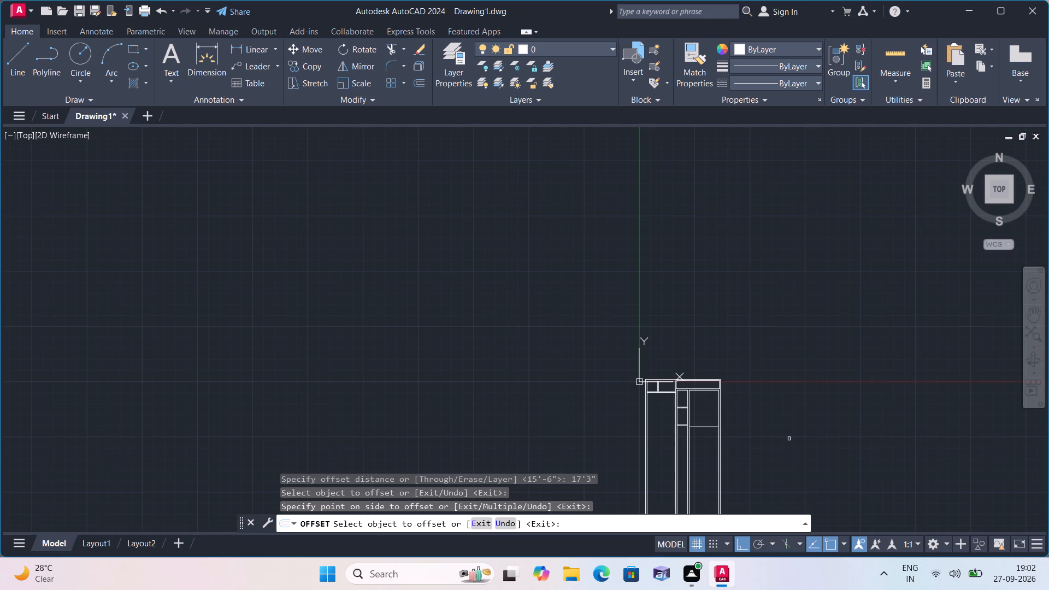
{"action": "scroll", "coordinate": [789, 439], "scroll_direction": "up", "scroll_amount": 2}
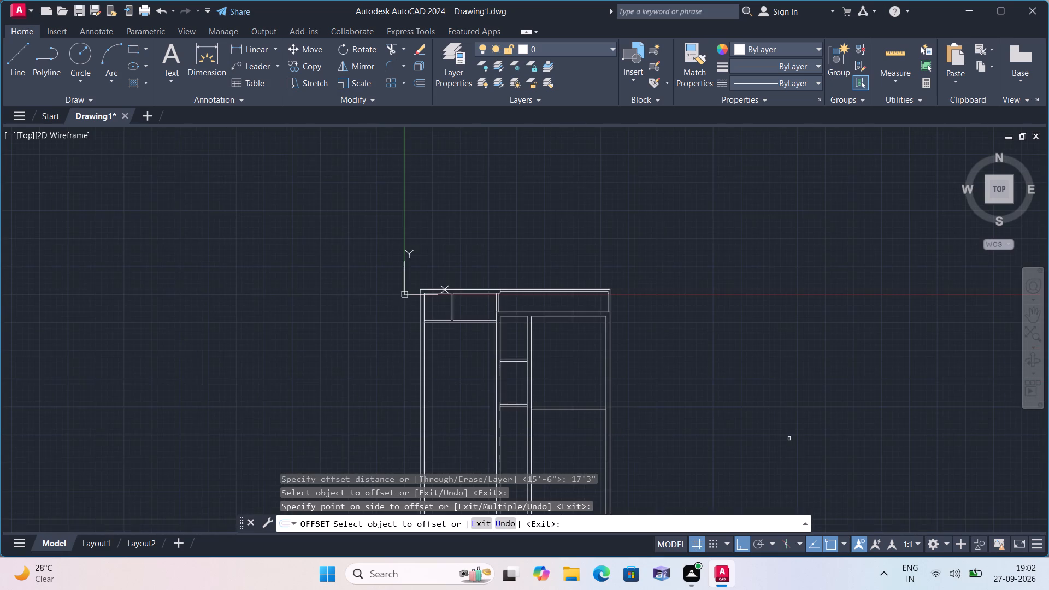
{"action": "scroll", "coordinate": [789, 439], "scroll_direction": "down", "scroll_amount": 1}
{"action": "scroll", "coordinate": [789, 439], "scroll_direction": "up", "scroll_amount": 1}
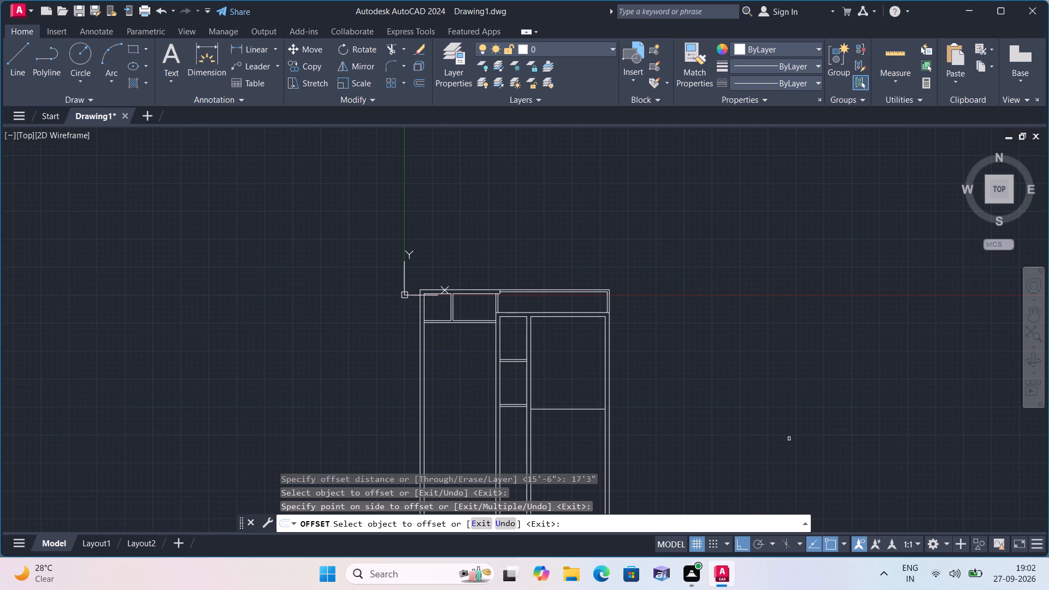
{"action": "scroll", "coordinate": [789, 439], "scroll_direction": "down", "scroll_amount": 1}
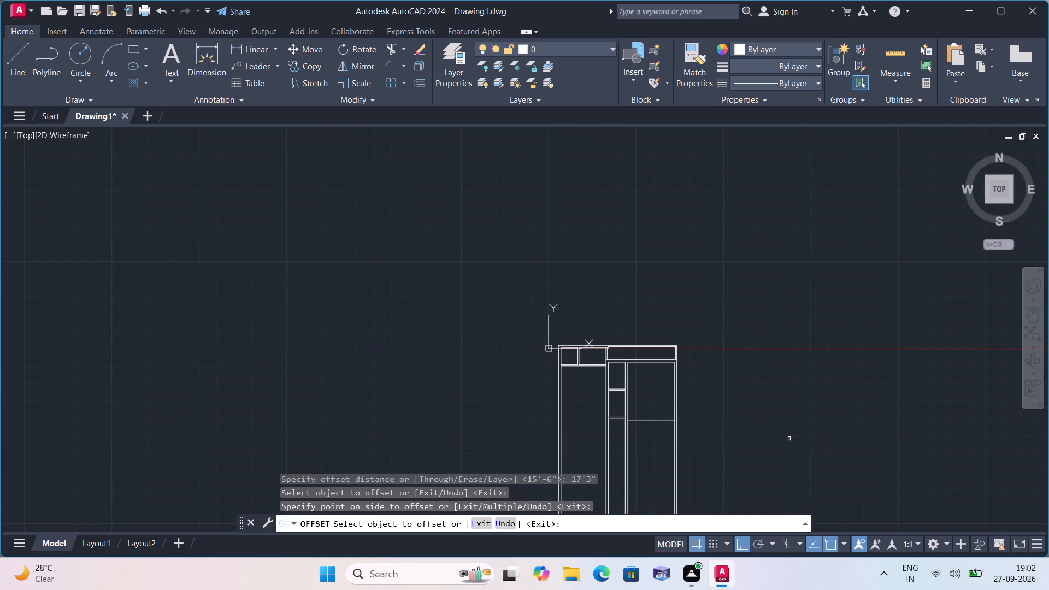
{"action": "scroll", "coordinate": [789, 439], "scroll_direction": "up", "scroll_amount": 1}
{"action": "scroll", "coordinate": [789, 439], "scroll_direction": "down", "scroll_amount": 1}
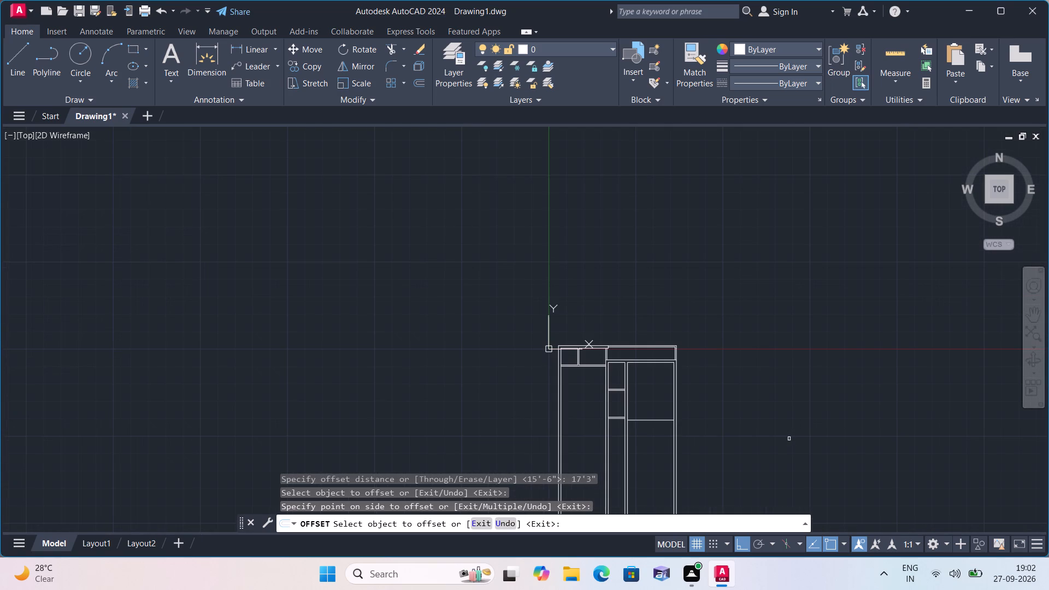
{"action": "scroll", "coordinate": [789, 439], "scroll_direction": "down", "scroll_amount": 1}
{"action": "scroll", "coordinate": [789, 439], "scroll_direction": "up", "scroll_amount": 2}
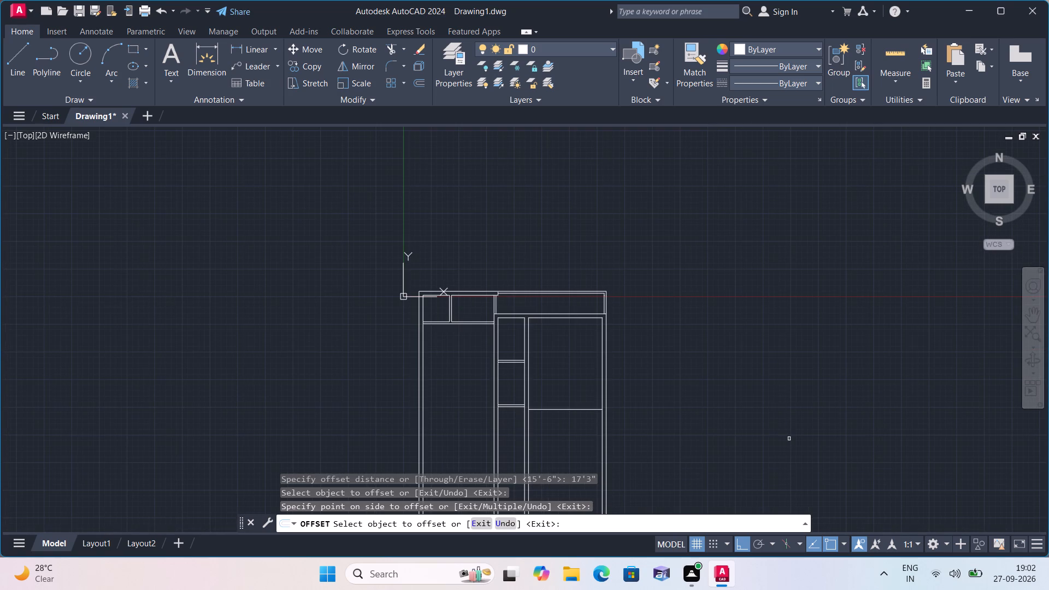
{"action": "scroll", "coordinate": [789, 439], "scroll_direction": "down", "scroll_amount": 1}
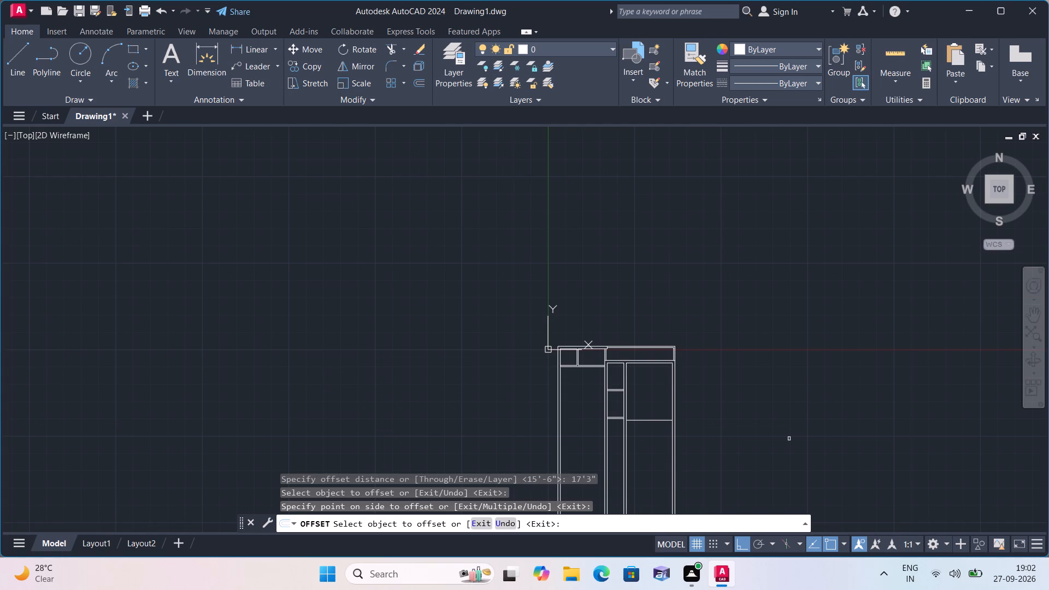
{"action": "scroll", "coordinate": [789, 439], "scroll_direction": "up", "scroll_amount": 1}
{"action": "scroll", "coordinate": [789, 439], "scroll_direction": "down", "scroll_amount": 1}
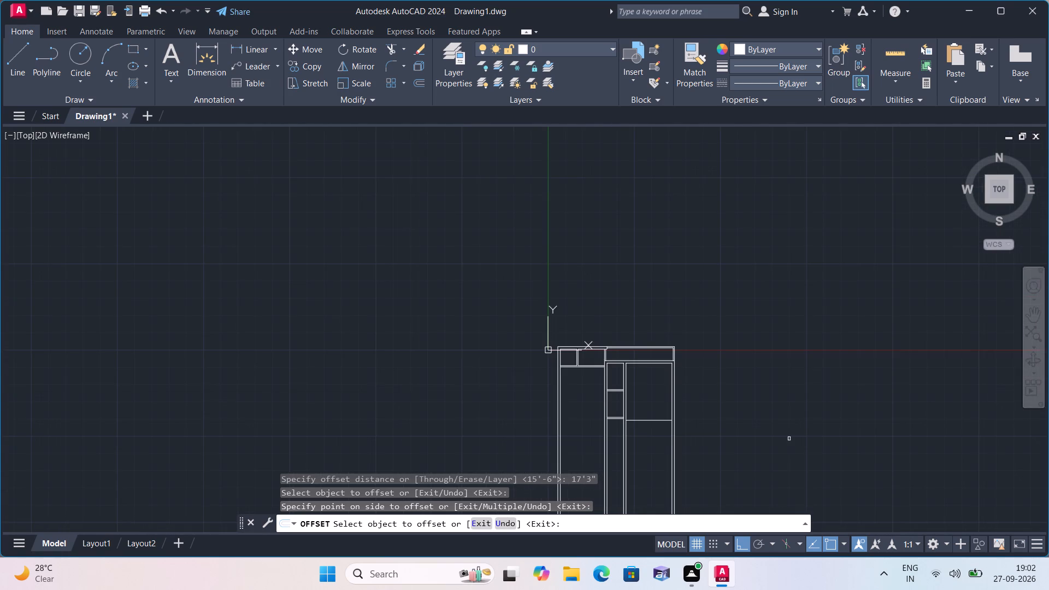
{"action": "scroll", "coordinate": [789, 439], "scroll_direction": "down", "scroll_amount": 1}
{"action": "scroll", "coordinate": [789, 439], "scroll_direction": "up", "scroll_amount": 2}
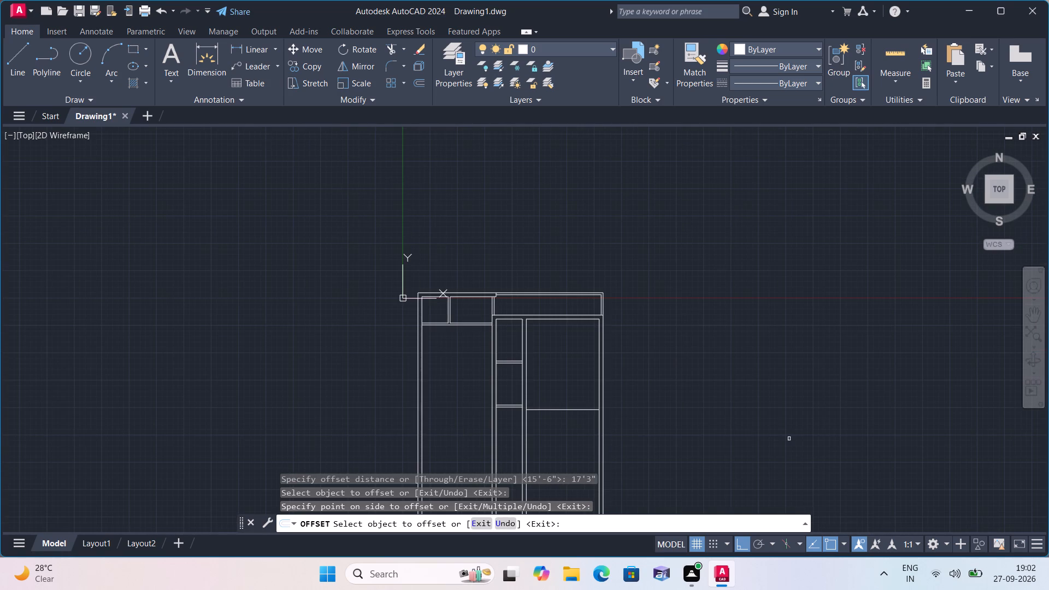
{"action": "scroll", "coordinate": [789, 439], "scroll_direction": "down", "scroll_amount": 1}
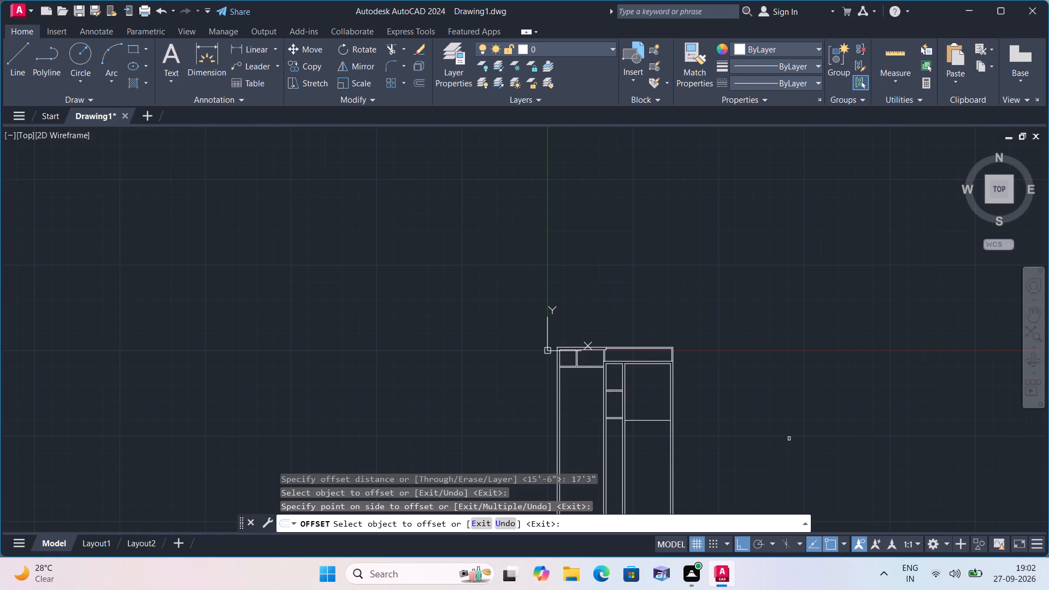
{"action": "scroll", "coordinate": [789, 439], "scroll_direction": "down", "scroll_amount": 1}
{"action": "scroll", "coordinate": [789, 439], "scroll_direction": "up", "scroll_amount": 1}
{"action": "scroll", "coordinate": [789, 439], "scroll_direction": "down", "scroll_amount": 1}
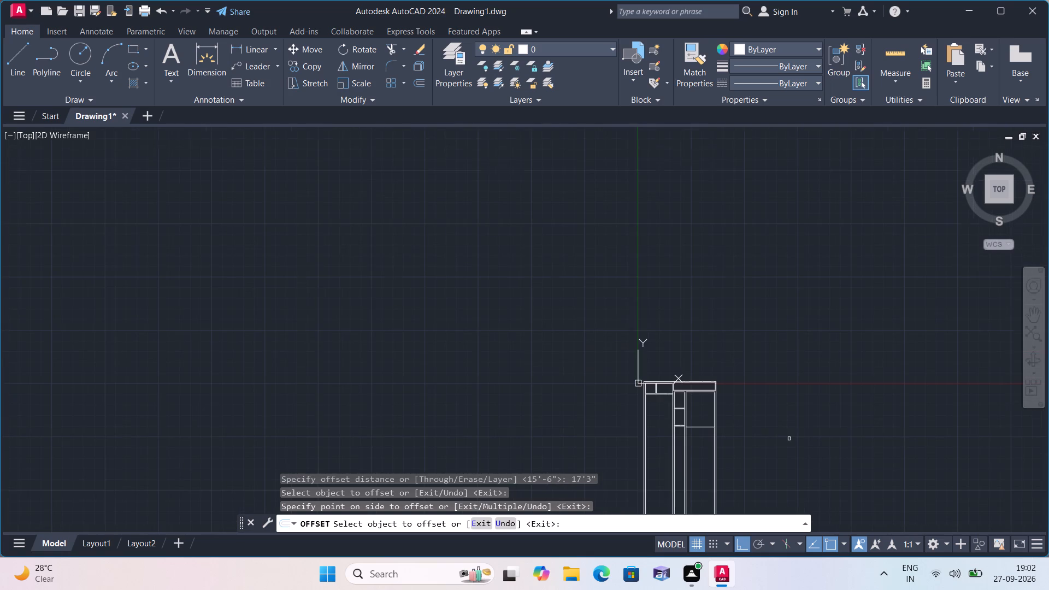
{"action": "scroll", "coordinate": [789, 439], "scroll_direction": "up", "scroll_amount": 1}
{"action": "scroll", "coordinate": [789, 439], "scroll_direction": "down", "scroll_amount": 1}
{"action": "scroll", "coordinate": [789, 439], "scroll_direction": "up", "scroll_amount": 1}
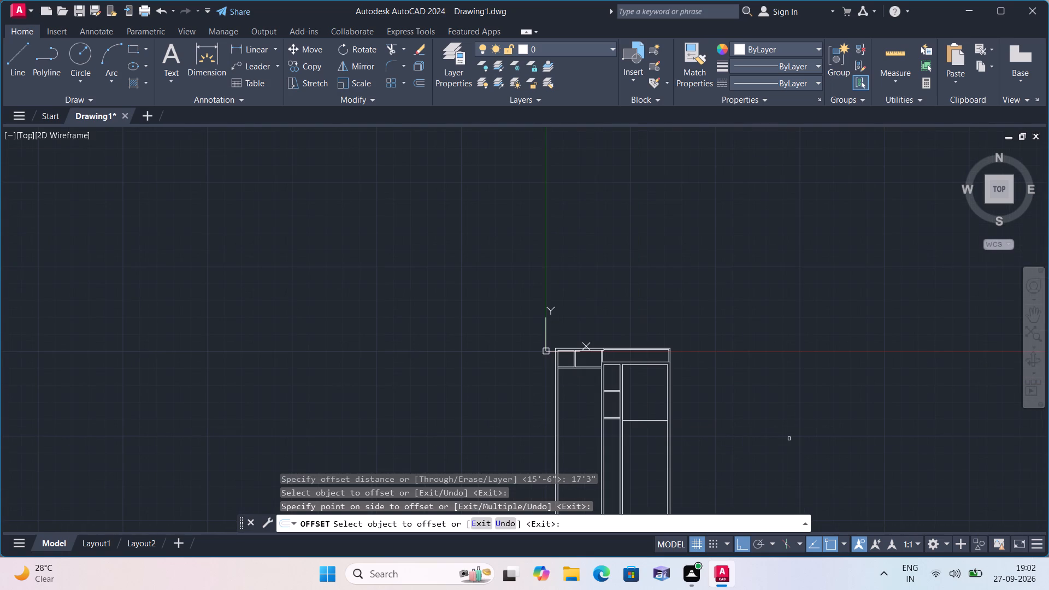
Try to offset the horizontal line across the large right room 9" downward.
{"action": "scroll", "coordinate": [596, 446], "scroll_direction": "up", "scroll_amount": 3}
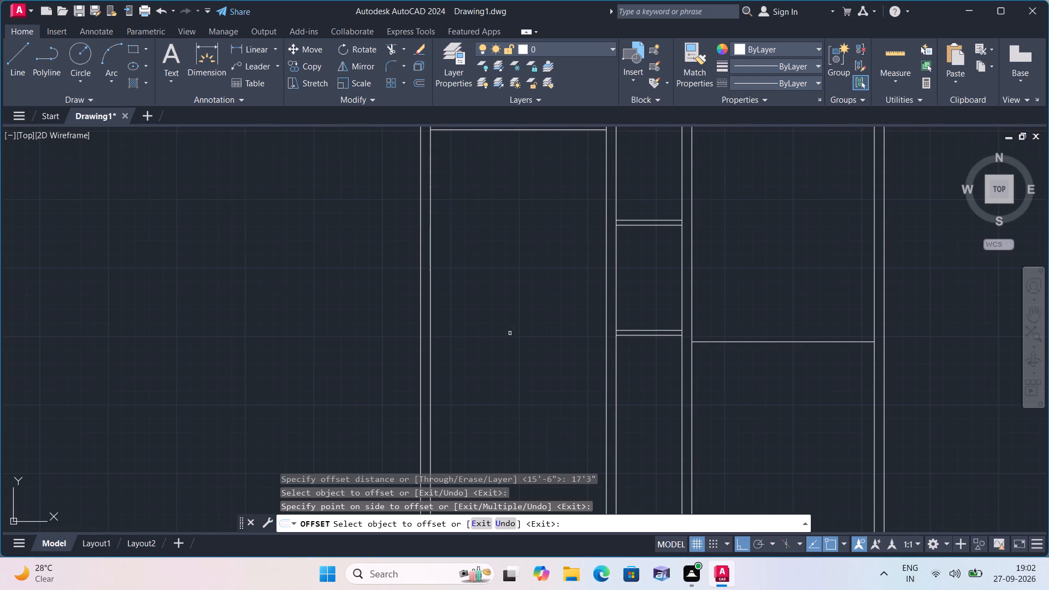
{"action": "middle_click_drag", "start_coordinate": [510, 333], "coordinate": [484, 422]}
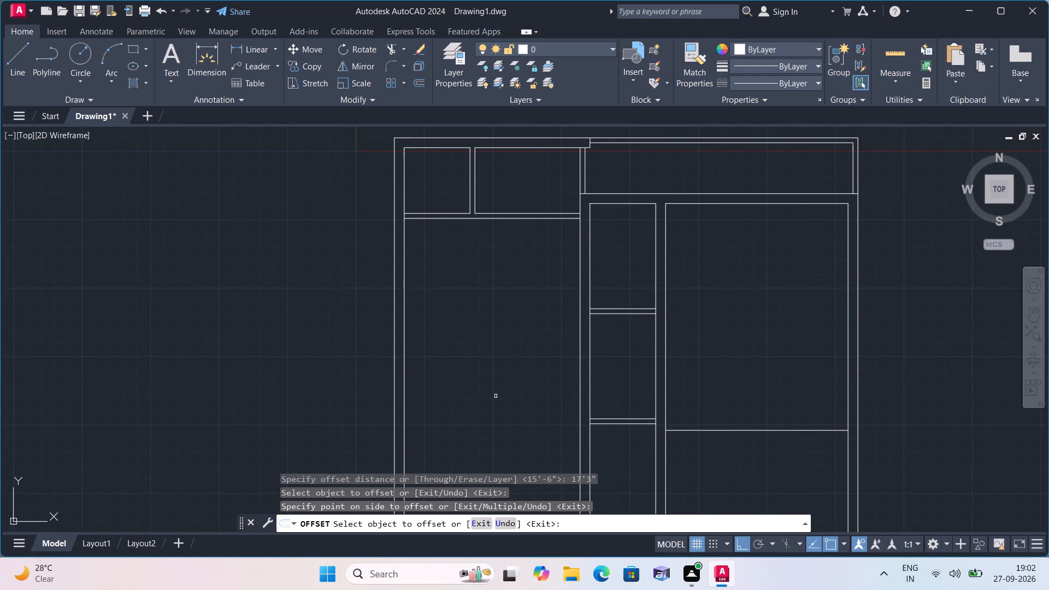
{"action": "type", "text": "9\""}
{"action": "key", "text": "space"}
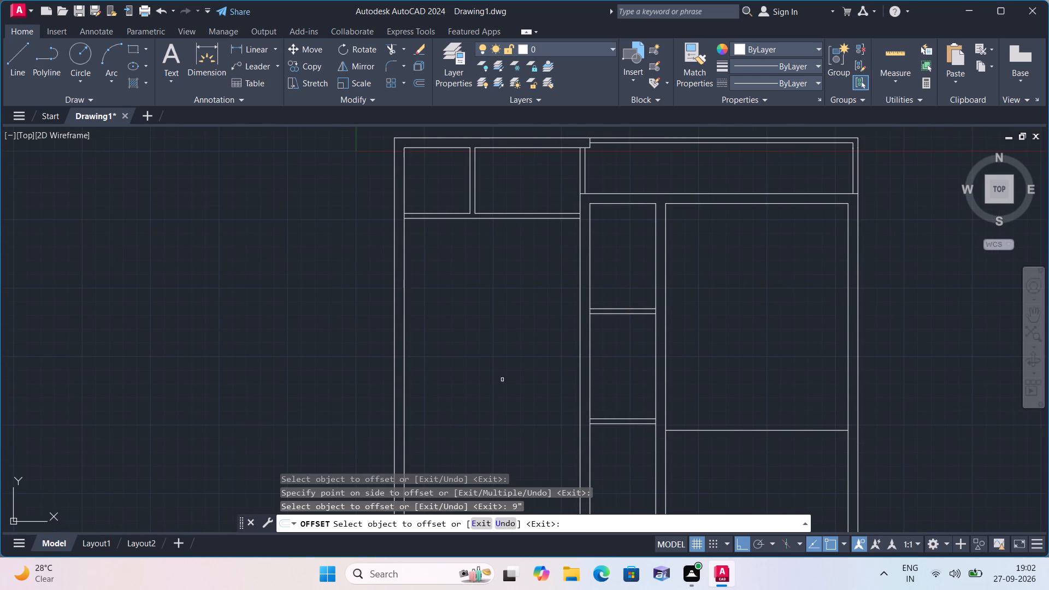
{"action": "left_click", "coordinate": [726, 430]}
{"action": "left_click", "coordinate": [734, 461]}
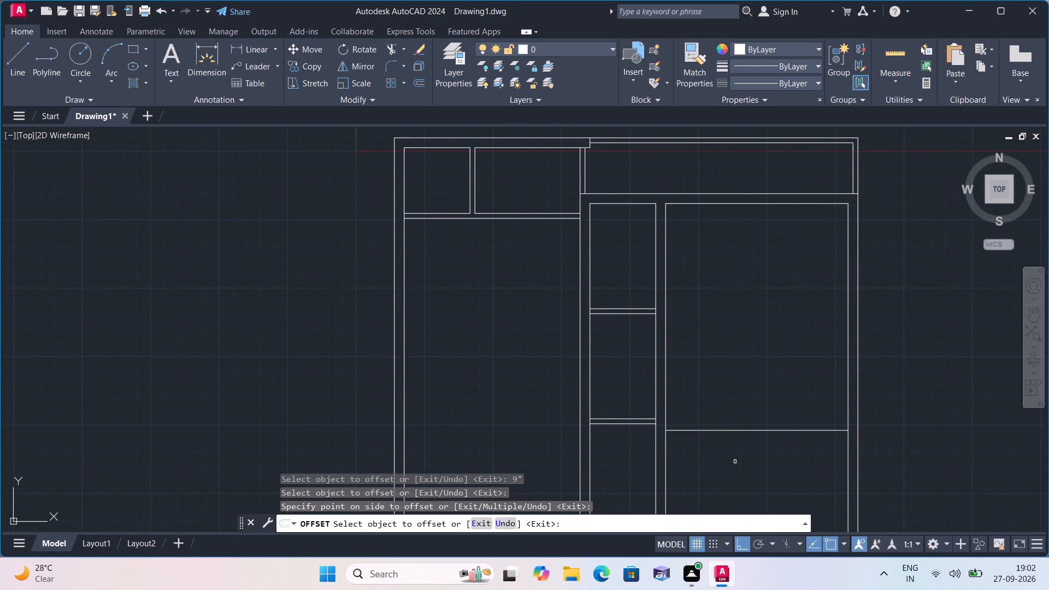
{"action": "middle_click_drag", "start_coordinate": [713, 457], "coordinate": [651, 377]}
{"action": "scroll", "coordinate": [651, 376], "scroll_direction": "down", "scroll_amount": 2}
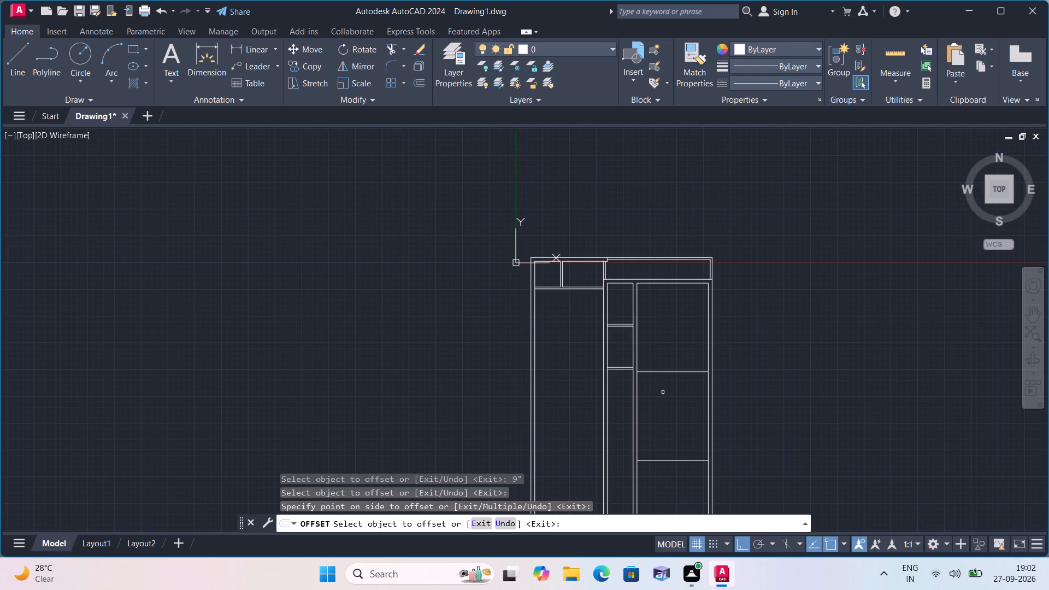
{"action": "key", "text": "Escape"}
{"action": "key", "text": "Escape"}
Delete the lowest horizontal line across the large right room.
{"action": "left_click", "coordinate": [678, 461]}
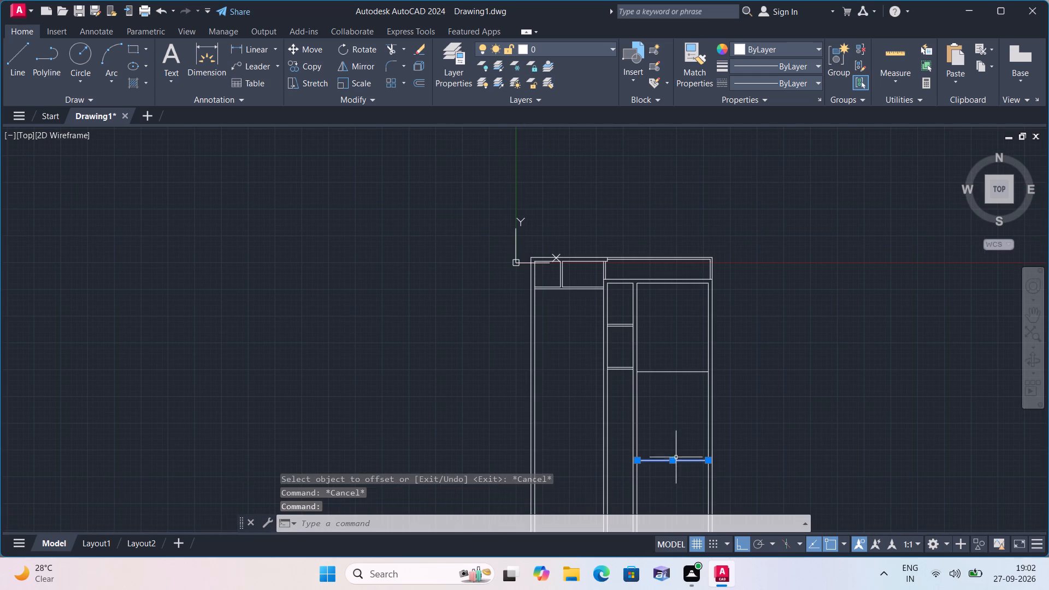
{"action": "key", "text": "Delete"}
Offset the horizontal line closing off the large right room 9" downward to form the wall's second face.
{"action": "scroll", "coordinate": [664, 418], "scroll_direction": "up", "scroll_amount": 1}
{"action": "middle_click_drag", "start_coordinate": [653, 410], "coordinate": [646, 439]}
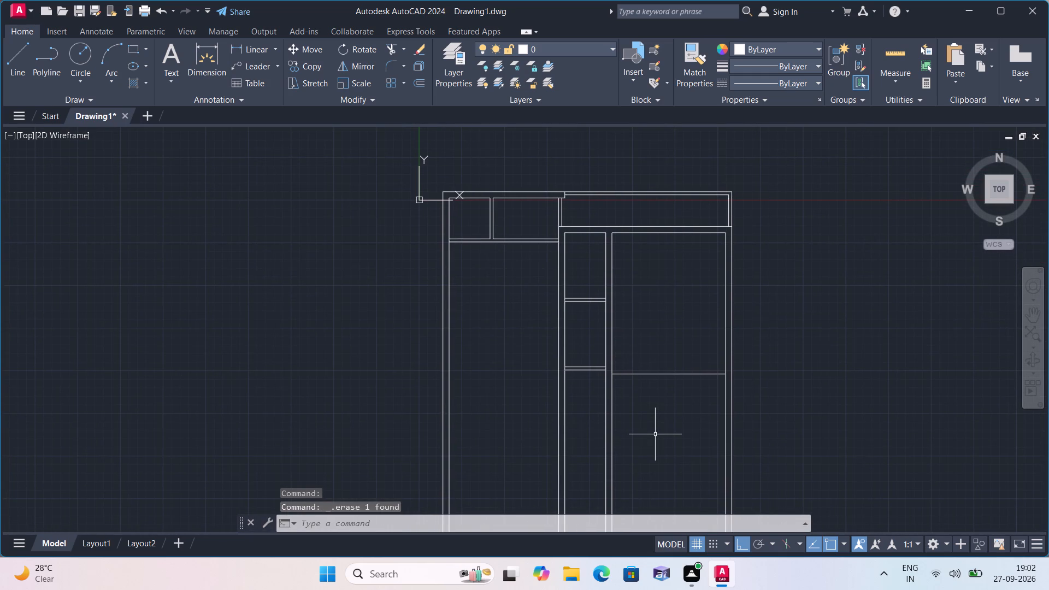
{"action": "key", "text": "f"}
{"action": "key", "text": "f"}
{"action": "key", "text": "BackSpace"}
{"action": "key", "text": "BackSpace"}
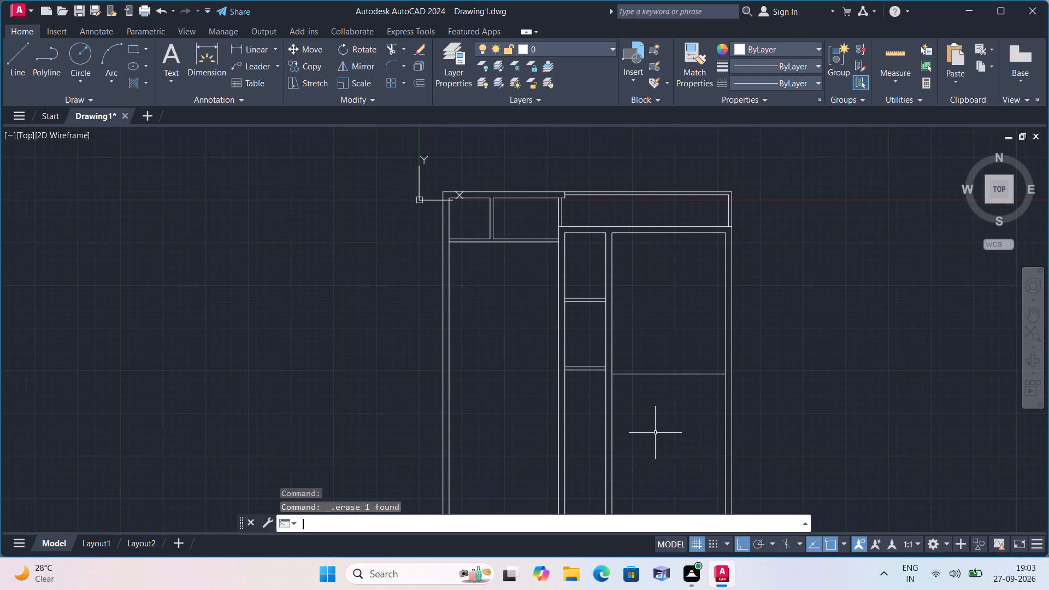
{"action": "type", "text": "offset"}
{"action": "key", "text": "space"}
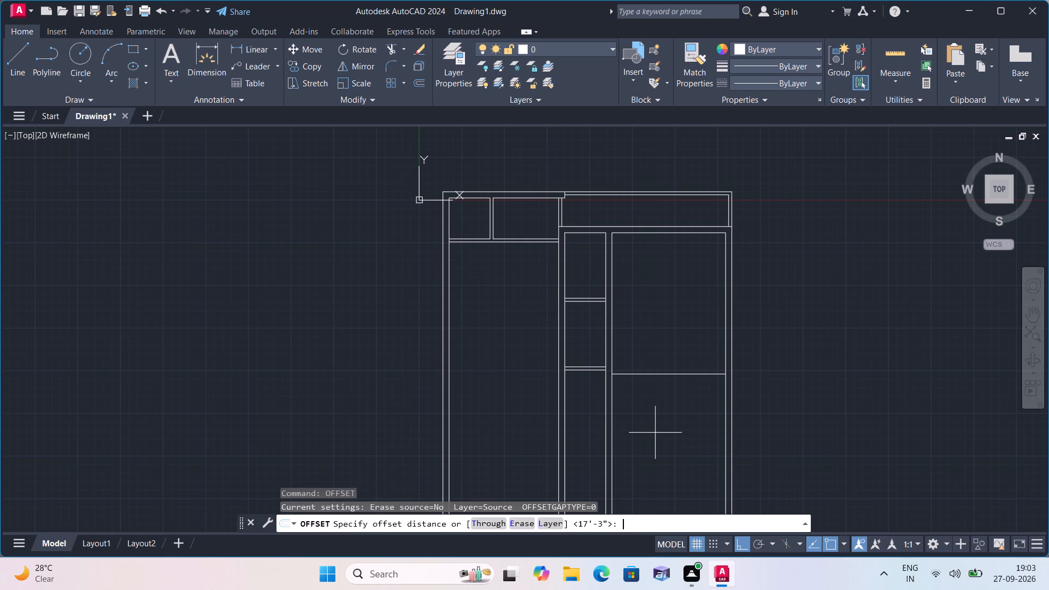
{"action": "key", "text": "9"}
{"action": "key", "text": "shift+quotedbl"}
{"action": "scroll", "coordinate": [655, 433], "scroll_direction": "up", "scroll_amount": 1}
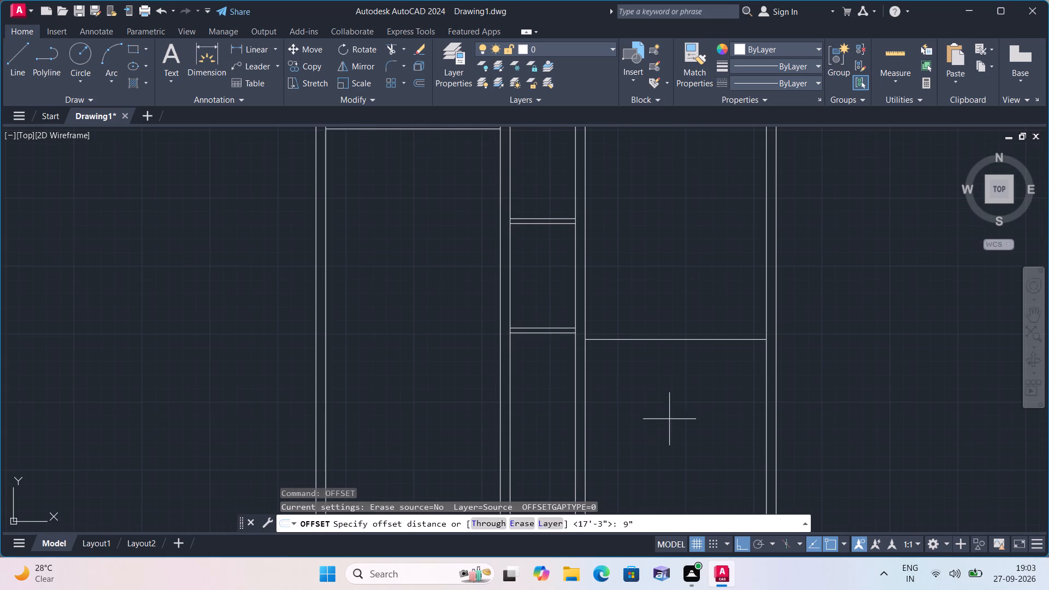
{"action": "key", "text": "space"}
{"action": "left_click", "coordinate": [657, 341]}
{"action": "left_click", "coordinate": [664, 368]}
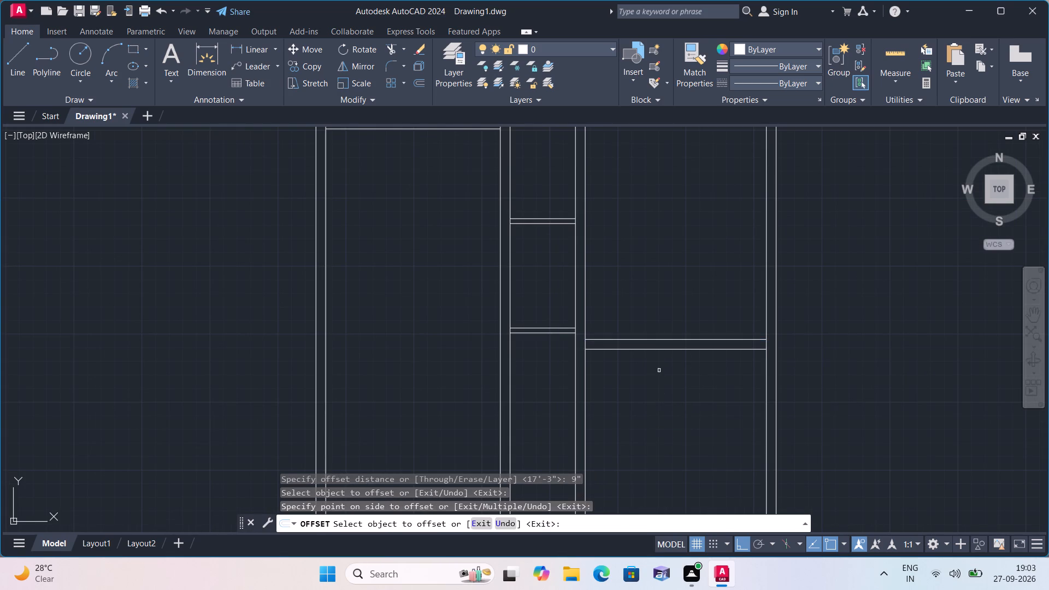
{"action": "middle_click_drag", "start_coordinate": [653, 373], "coordinate": [650, 428]}
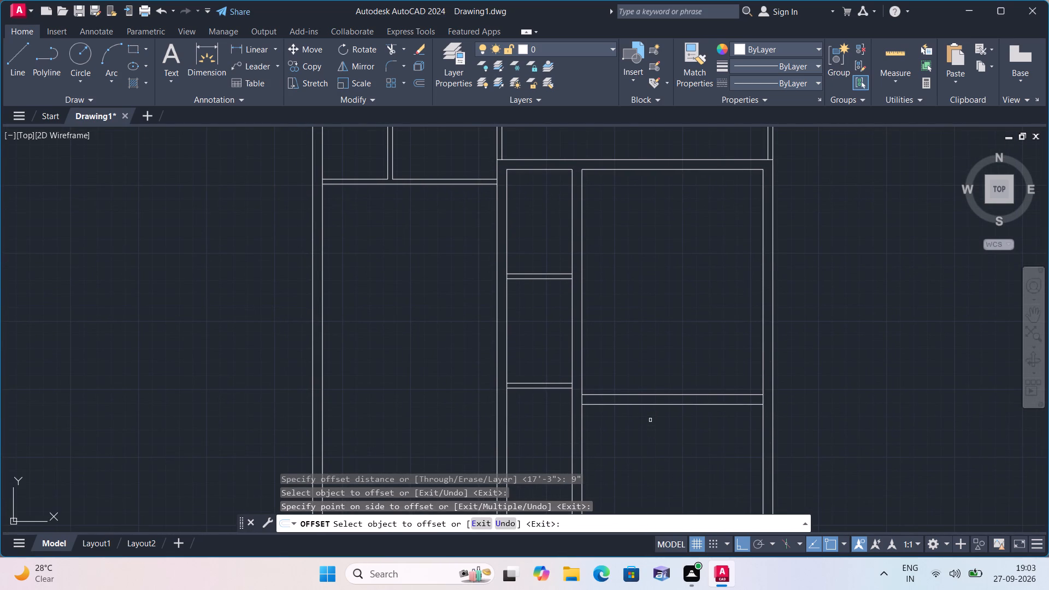
{"action": "key", "text": "Escape"}
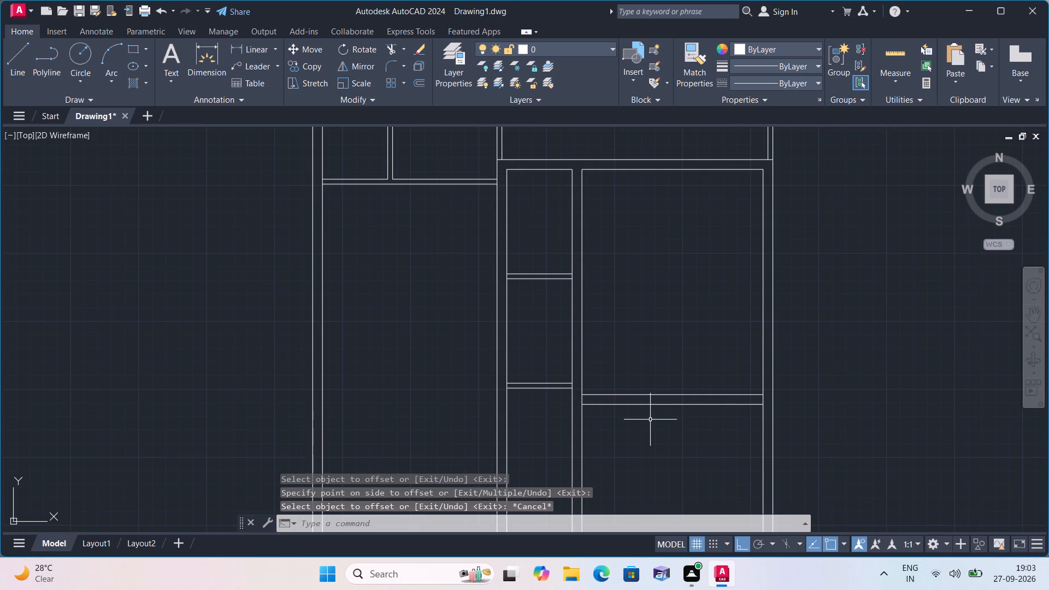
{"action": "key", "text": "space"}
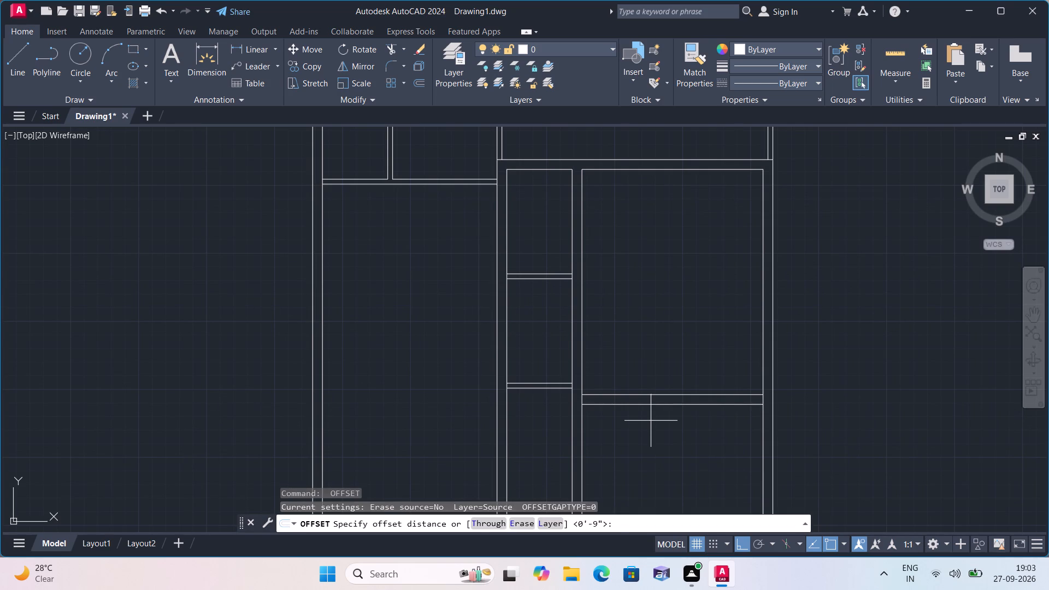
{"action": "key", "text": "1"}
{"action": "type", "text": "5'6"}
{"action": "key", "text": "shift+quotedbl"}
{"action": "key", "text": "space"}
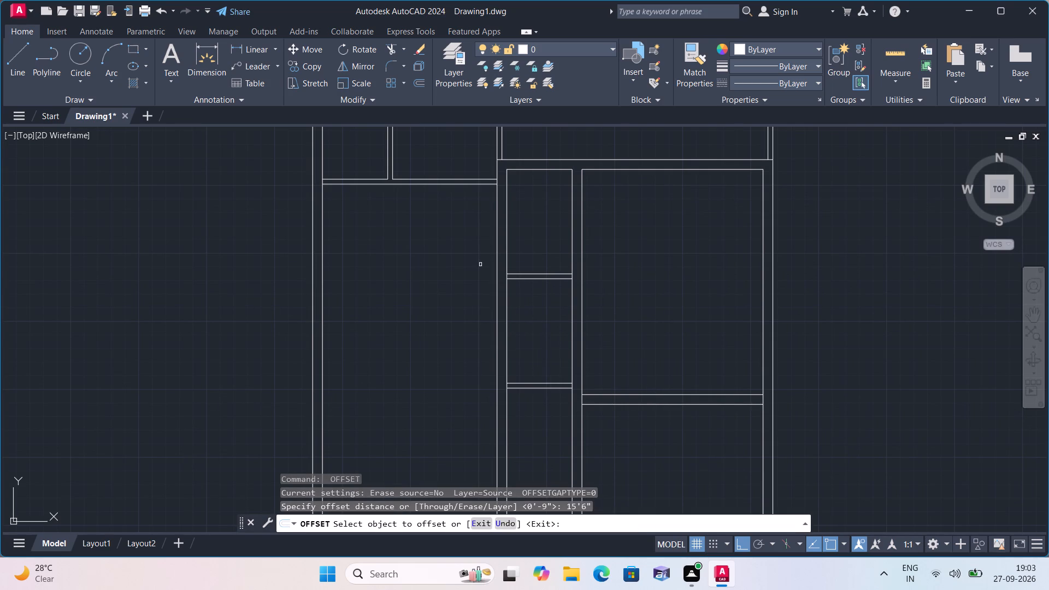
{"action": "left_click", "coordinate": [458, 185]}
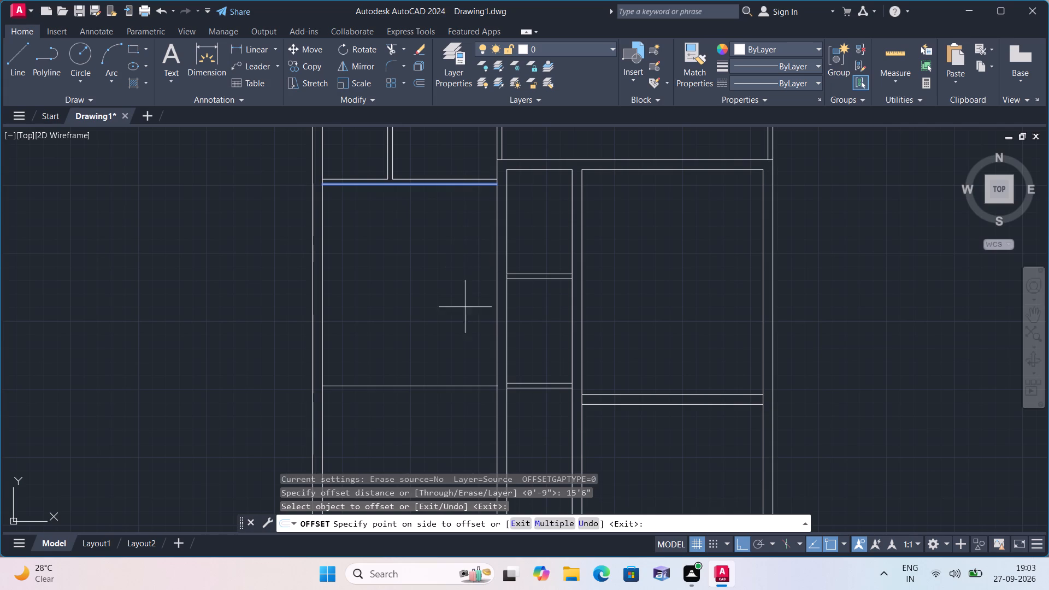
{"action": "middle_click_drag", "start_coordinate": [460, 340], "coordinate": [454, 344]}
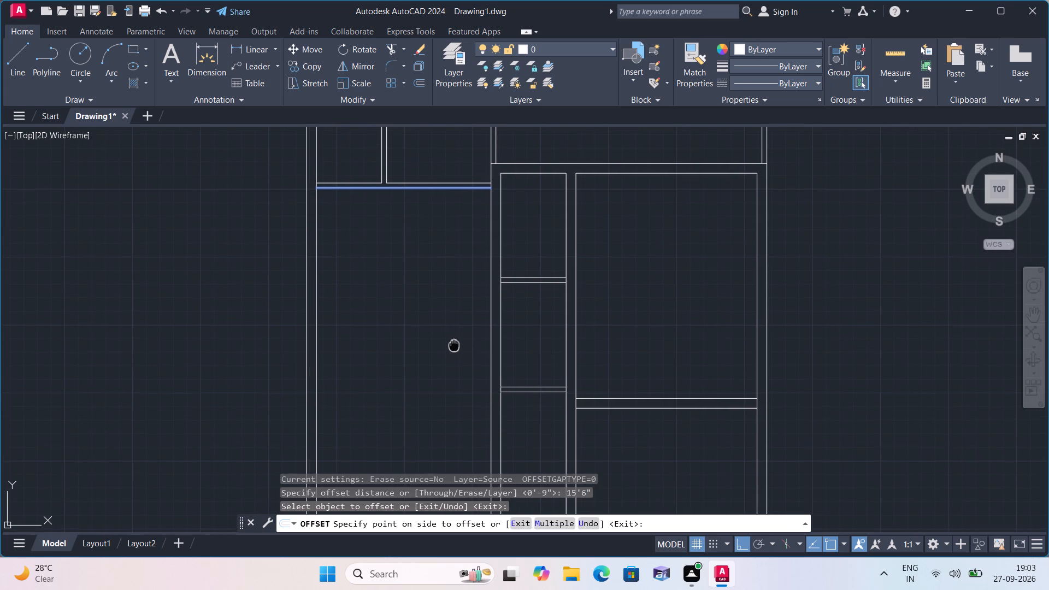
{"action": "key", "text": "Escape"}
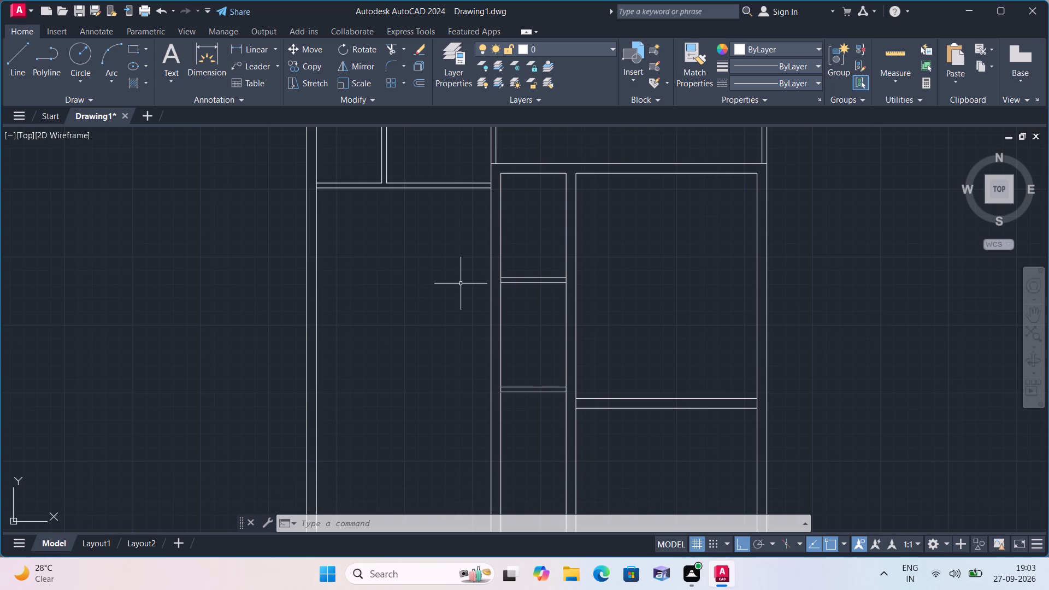
Delete the two lines of the lower partition in the narrow middle bay.
{"action": "middle_click_drag", "start_coordinate": [461, 284], "coordinate": [451, 328]}
{"action": "scroll", "coordinate": [482, 292], "scroll_direction": "up", "scroll_amount": 1}
{"action": "middle_click_drag", "start_coordinate": [545, 385], "coordinate": [502, 312]}
{"action": "scroll", "coordinate": [531, 373], "scroll_direction": "down", "scroll_amount": 1}
{"action": "scroll", "coordinate": [502, 313], "scroll_direction": "up", "scroll_amount": 1}
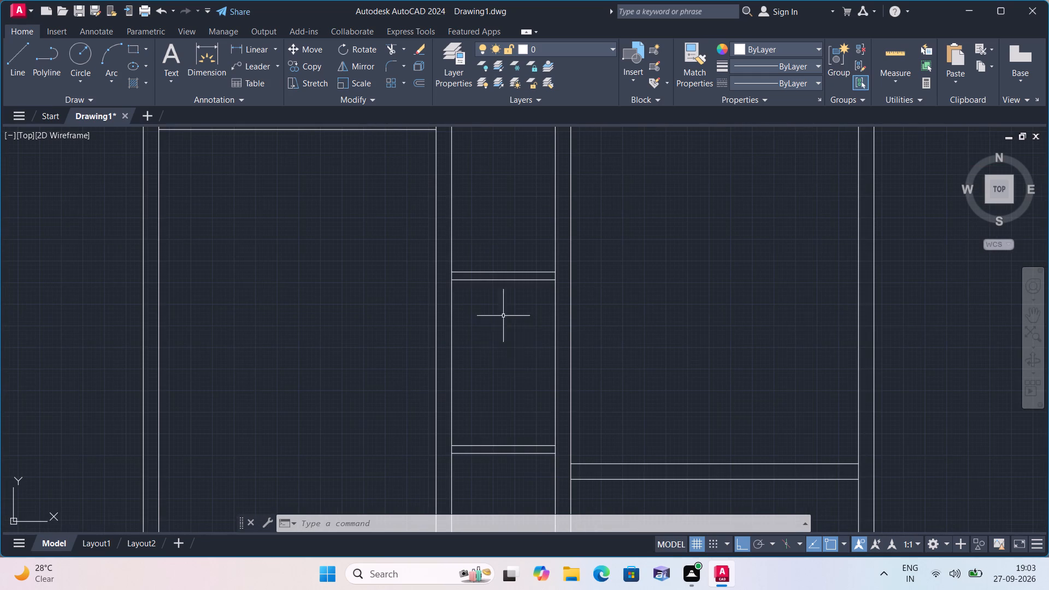
{"action": "left_click_drag", "start_coordinate": [518, 473], "coordinate": [515, 446]}
{"action": "left_click", "coordinate": [502, 415]}
{"action": "key", "text": "Delete"}
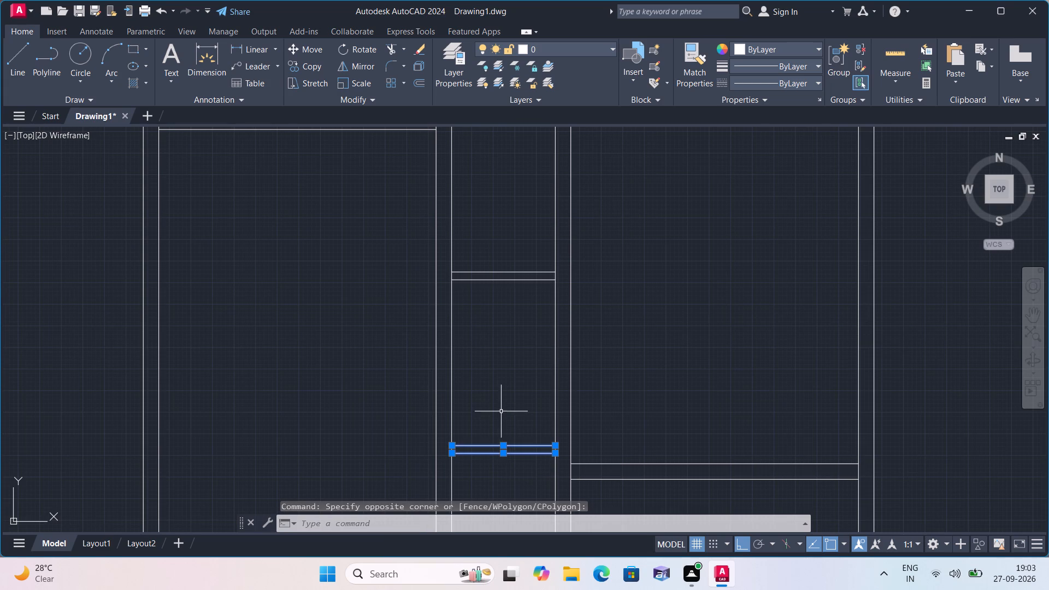
Offset the lower line of the remaining partition in the narrow middle bay 6' downward.
{"action": "scroll", "coordinate": [491, 405], "scroll_direction": "down", "scroll_amount": 1}
{"action": "middle_click_drag", "start_coordinate": [490, 404], "coordinate": [480, 396]}
{"action": "key", "text": "o"}
{"action": "type", "text": "ff"}
{"action": "key", "text": "space"}
{"action": "type", "text": "6'"}
{"action": "key", "text": "space"}
{"action": "left_click", "coordinate": [485, 320]}
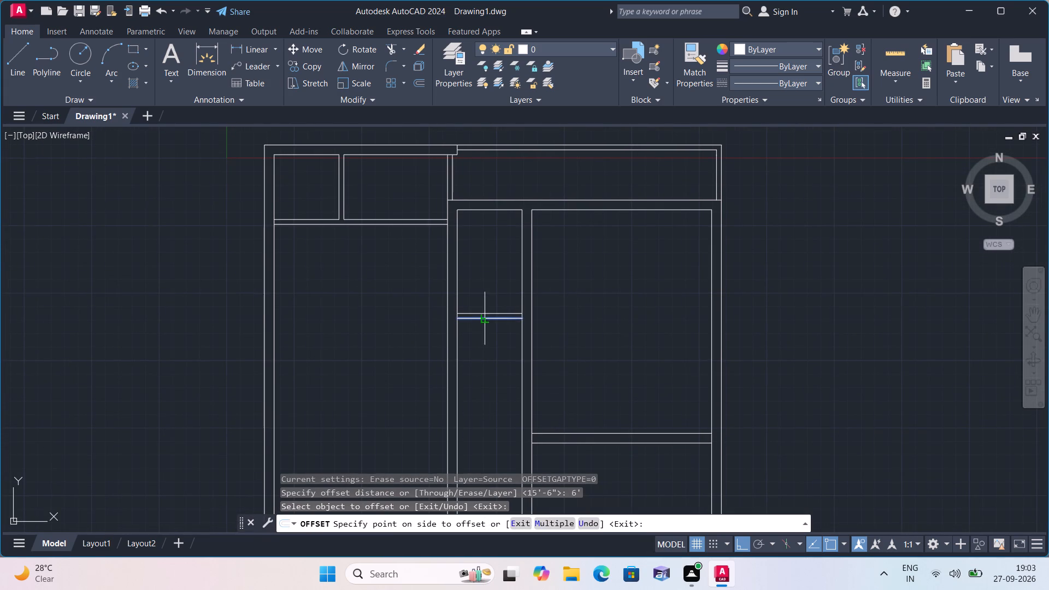
{"action": "left_click", "coordinate": [490, 341]}
{"action": "key", "text": "space"}
Offset the lowest horizontal line in the narrow middle bay 4.5" downward to form the partition's second face.
{"action": "key", "text": "space"}
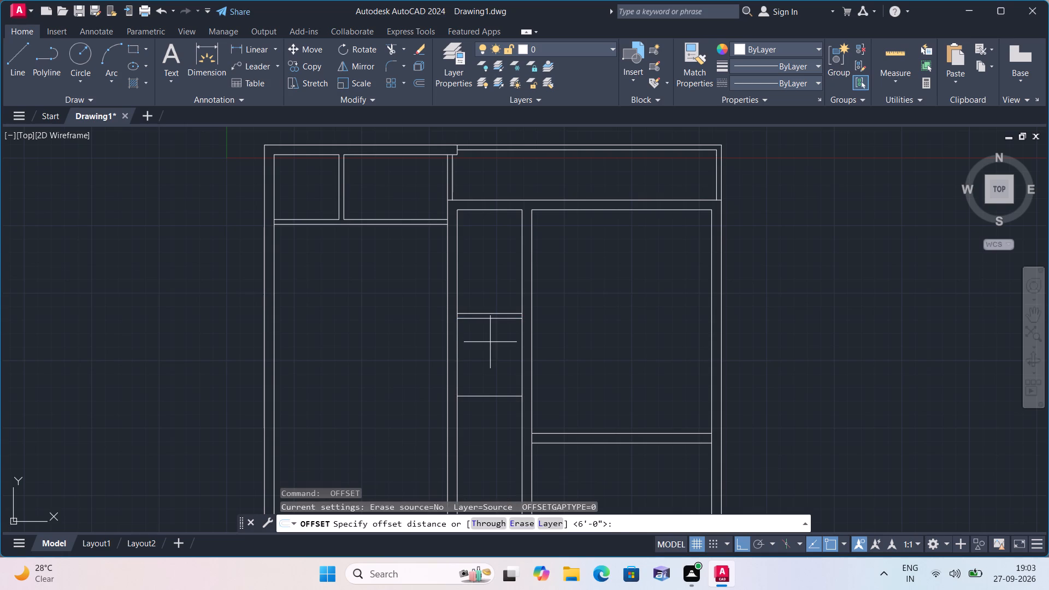
{"action": "type", "text": "4.5'"}
{"action": "key", "text": "BackSpace"}
{"action": "key", "text": "shift+quotedbl"}
{"action": "key", "text": "space"}
{"action": "left_click", "coordinate": [500, 395]}
{"action": "left_click", "coordinate": [504, 419]}
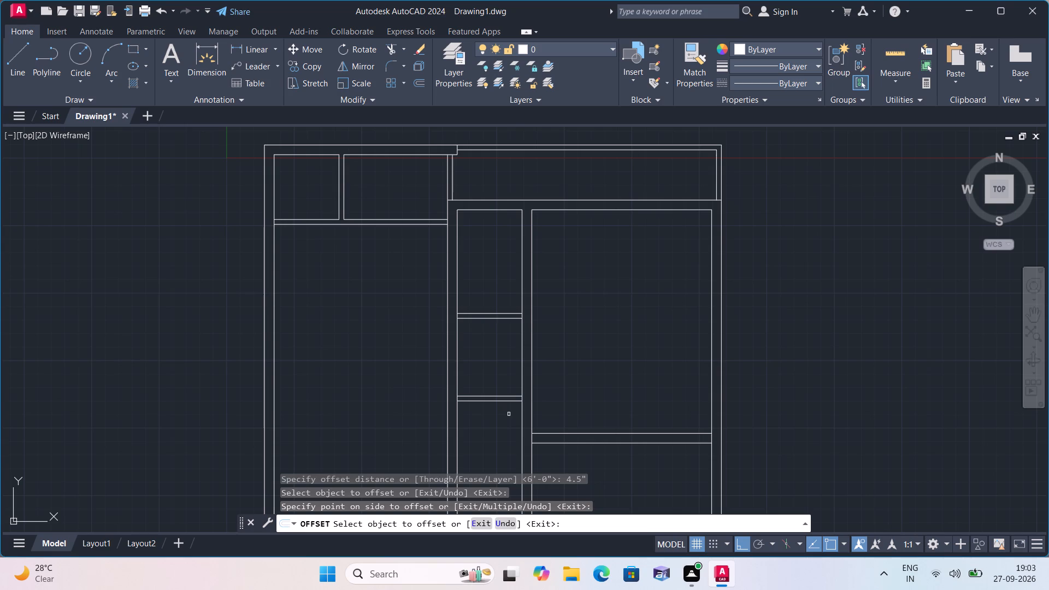
{"action": "key", "text": "space"}
Extend both lines of the 9" wall below the large right room across the plan to the outer faces of both side walls.
{"action": "middle_click_drag", "start_coordinate": [500, 438], "coordinate": [472, 376]}
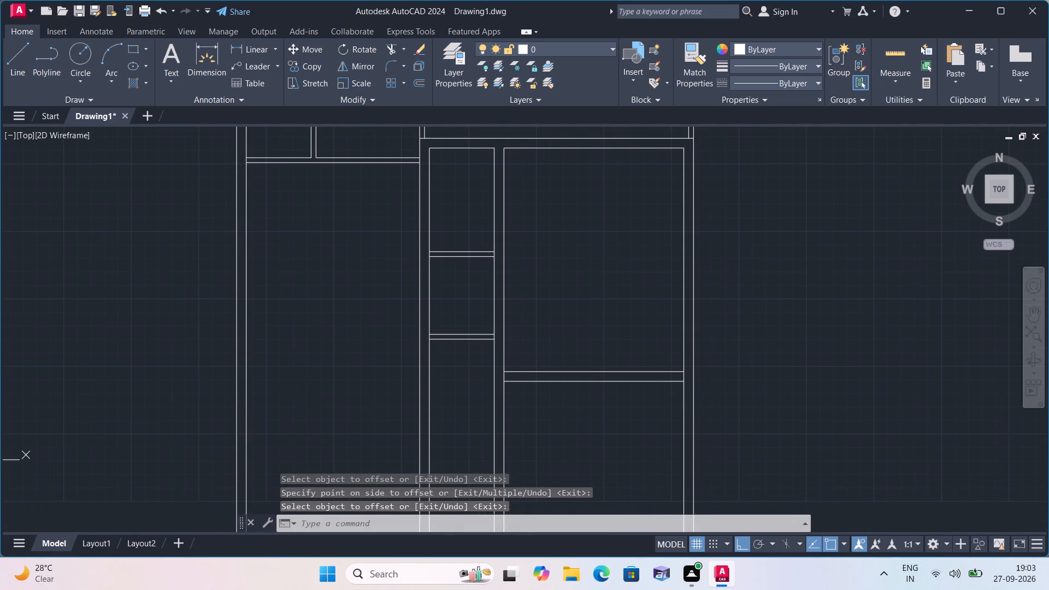
{"action": "type", "text": "ext"}
{"action": "key", "text": "e"}
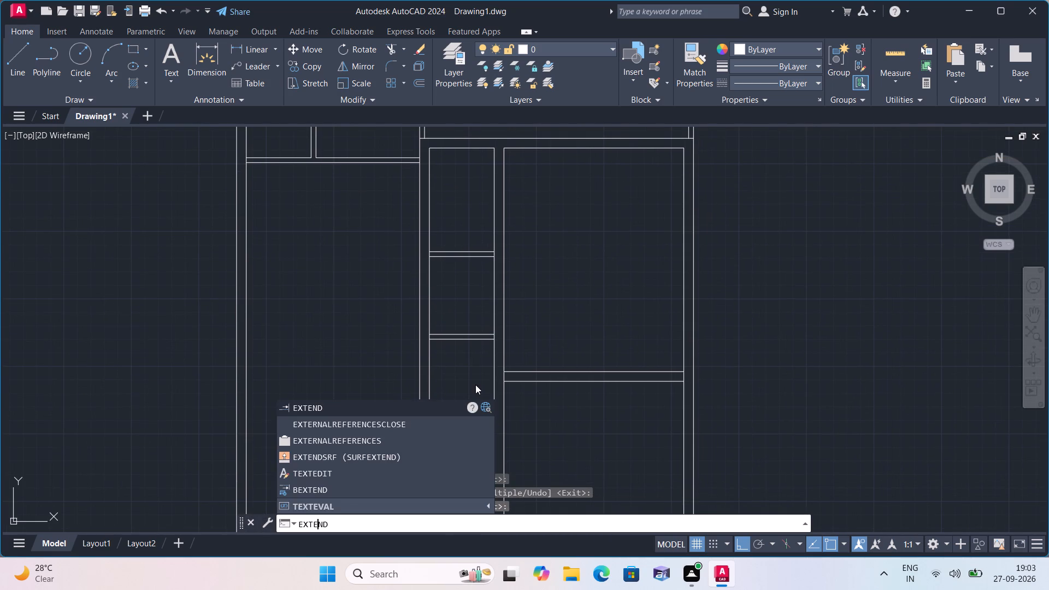
{"action": "key", "text": "space"}
{"action": "left_click_drag", "start_coordinate": [552, 355], "coordinate": [555, 367]}
{"action": "left_click", "coordinate": [567, 404]}
{"action": "left_click_drag", "start_coordinate": [560, 335], "coordinate": [564, 411]}
{"action": "left_click_drag", "start_coordinate": [557, 328], "coordinate": [569, 430]}
{"action": "left_click_drag", "start_coordinate": [550, 351], "coordinate": [543, 449]}
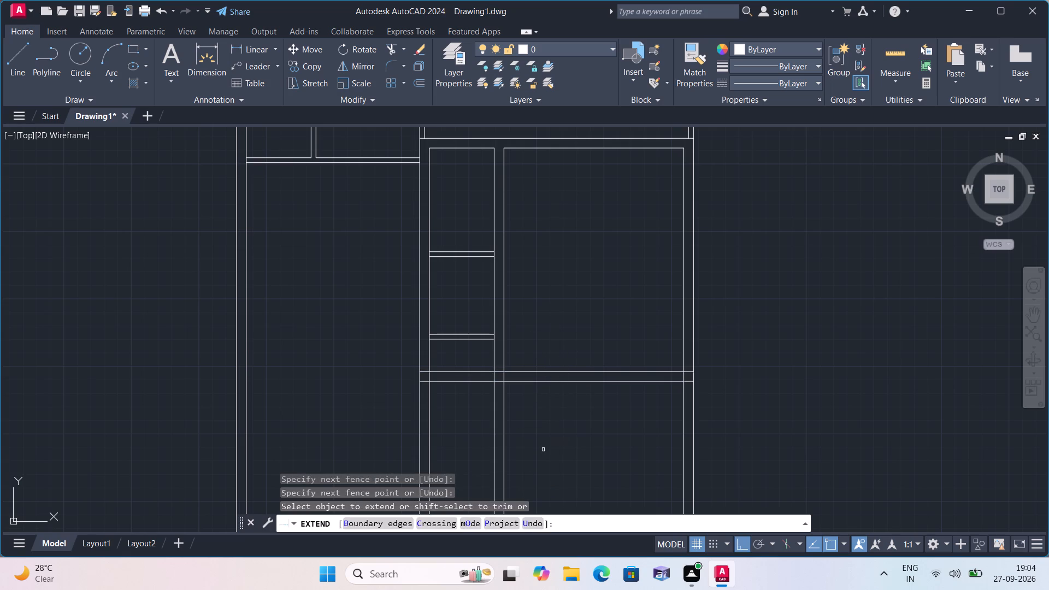
{"action": "left_click_drag", "start_coordinate": [558, 348], "coordinate": [537, 449]}
{"action": "left_click_drag", "start_coordinate": [561, 360], "coordinate": [554, 467]}
{"action": "left_click_drag", "start_coordinate": [539, 363], "coordinate": [524, 385]}
{"action": "left_click_drag", "start_coordinate": [363, 332], "coordinate": [364, 406]}
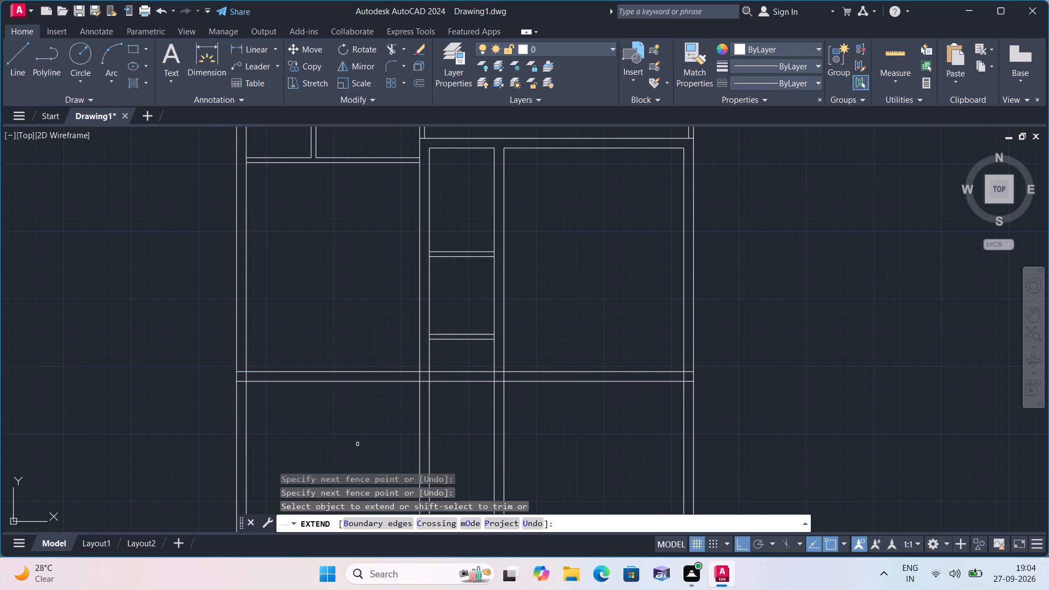
{"action": "key", "text": "Escape"}
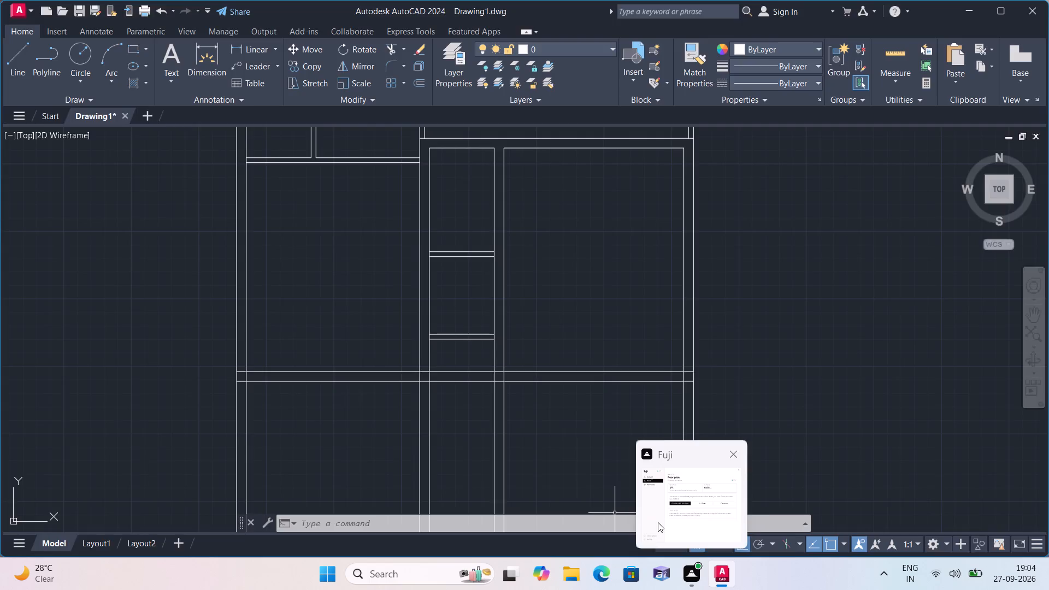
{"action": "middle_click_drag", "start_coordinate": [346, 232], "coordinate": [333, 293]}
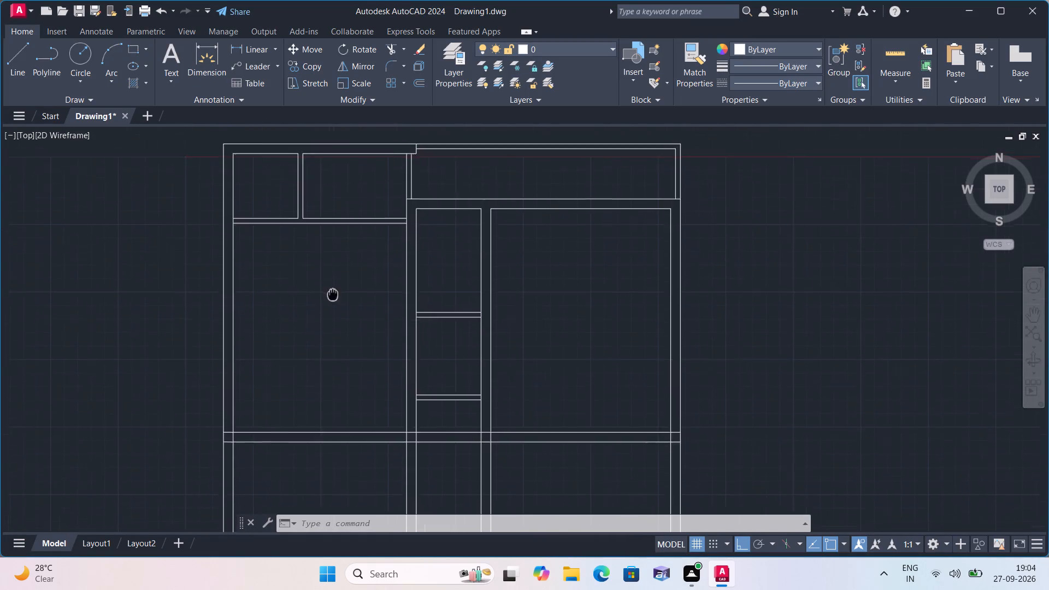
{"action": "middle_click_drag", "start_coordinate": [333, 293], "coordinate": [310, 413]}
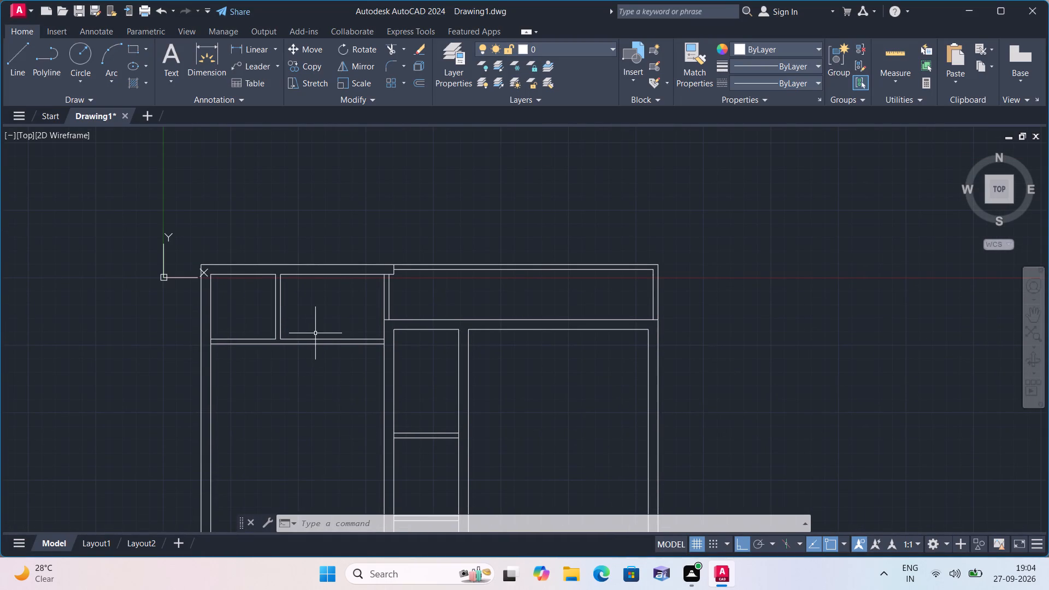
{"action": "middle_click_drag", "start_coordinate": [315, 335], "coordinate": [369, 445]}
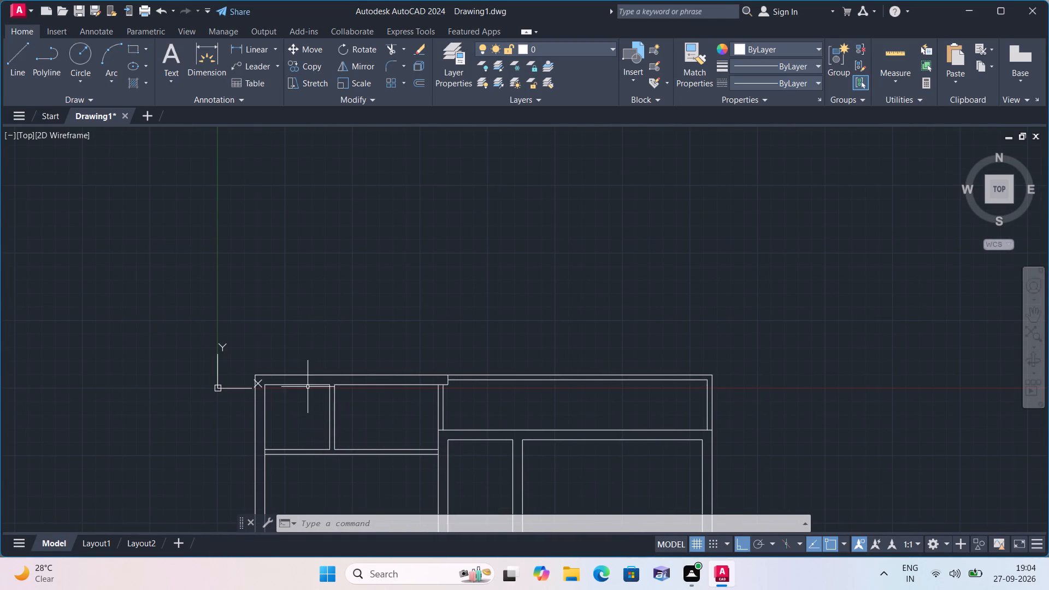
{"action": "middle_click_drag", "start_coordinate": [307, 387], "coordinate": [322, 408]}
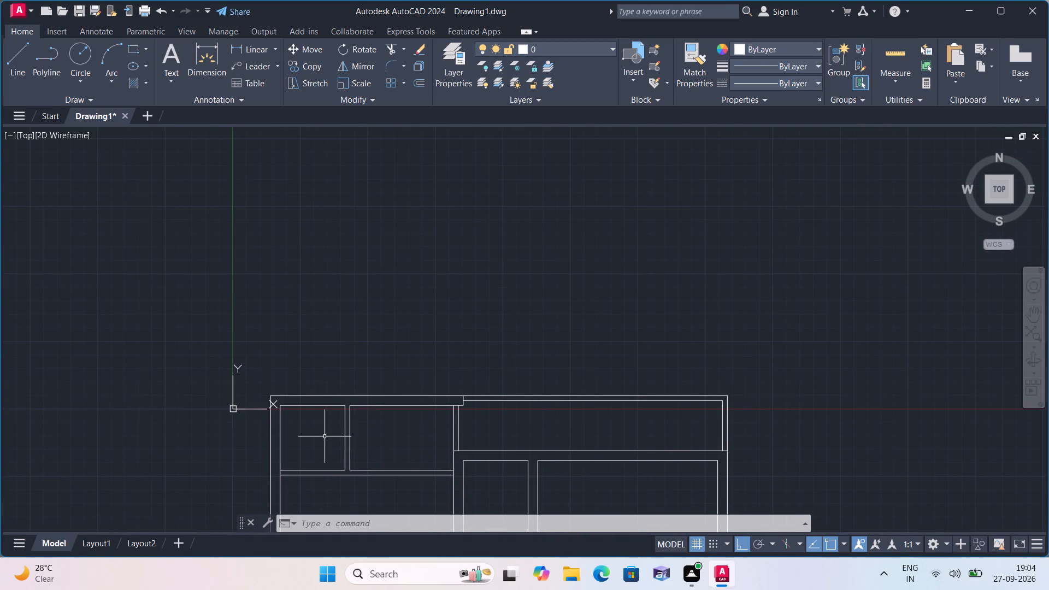
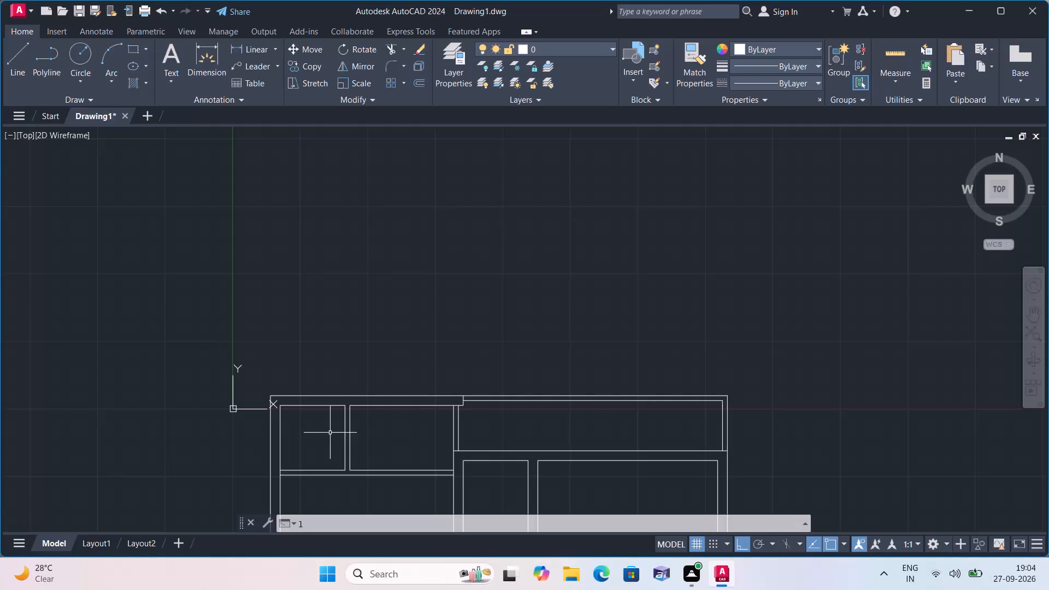
Draw a line 2' down from the inner top-left corner of the small upper-left room, continuing horizontally across to its right partition.
{"action": "key", "text": "space"}
{"action": "scroll", "coordinate": [287, 423], "scroll_direction": "up", "scroll_amount": 2}
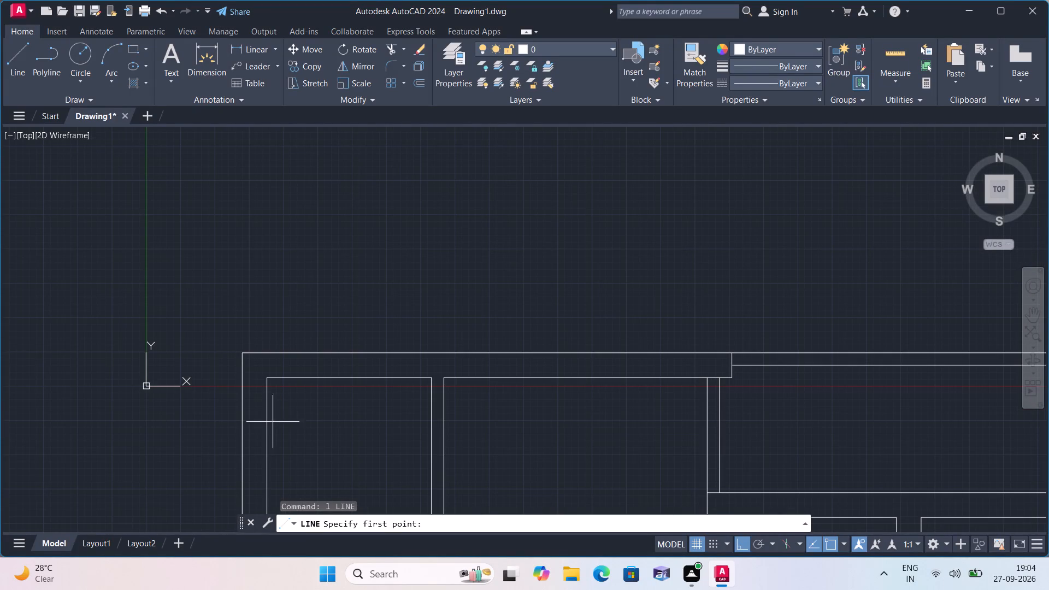
{"action": "left_click", "coordinate": [266, 380]}
{"action": "key", "text": "2"}
{"action": "key", "text": "apostrophe"}
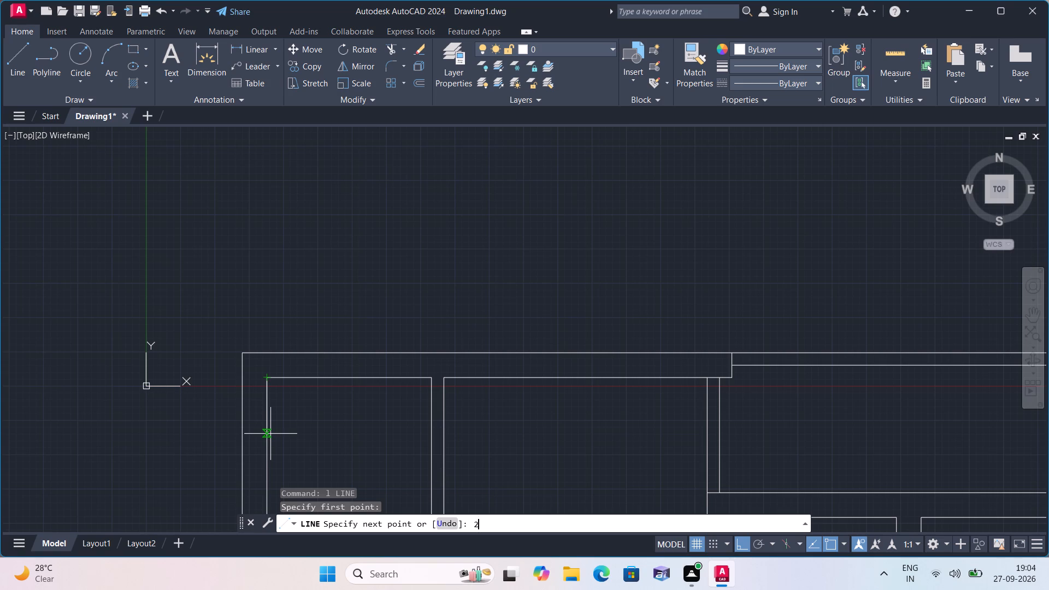
{"action": "key", "text": "space"}
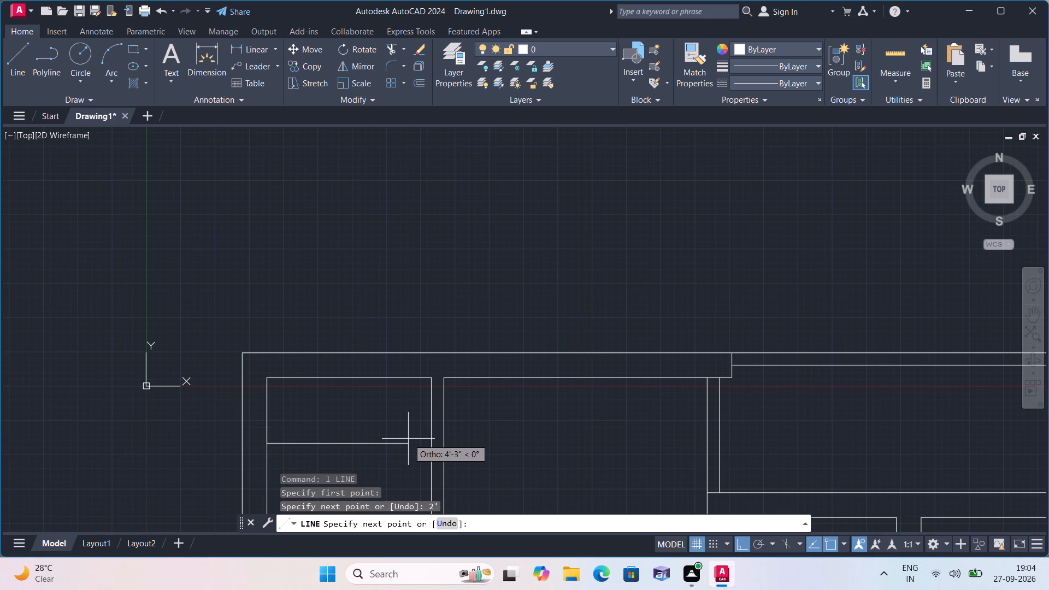
{"action": "left_click", "coordinate": [429, 445]}
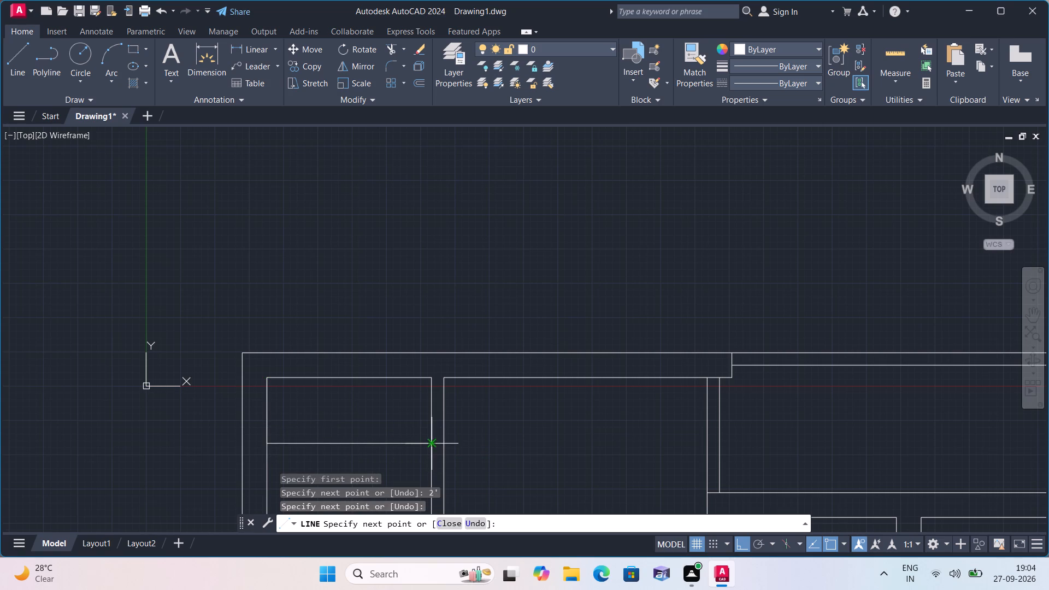
{"action": "middle_click_drag", "start_coordinate": [420, 429], "coordinate": [416, 352]}
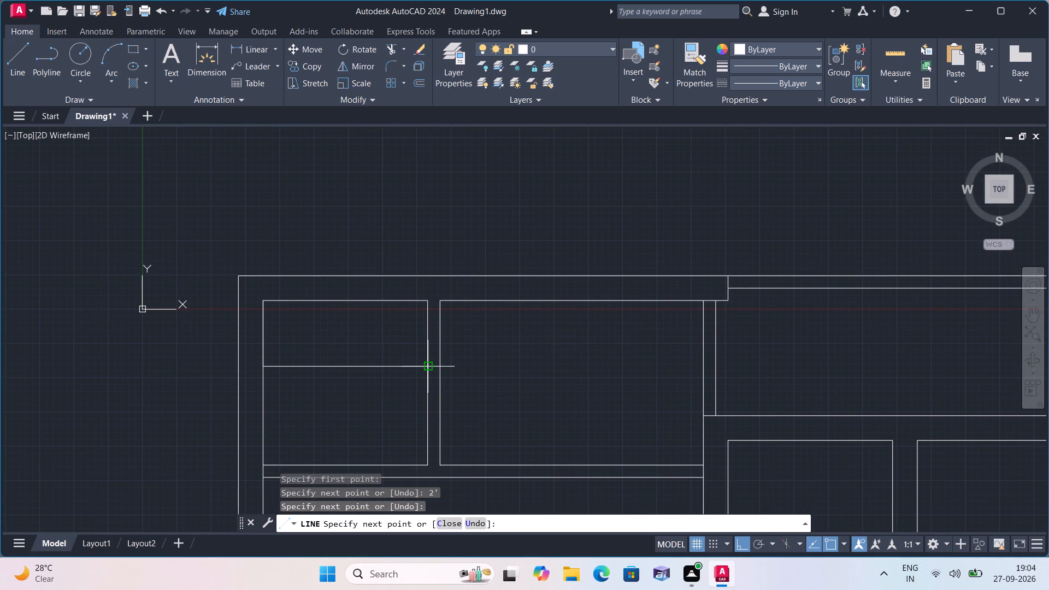
{"action": "key", "text": "Escape"}
{"action": "key", "text": "Escape"}
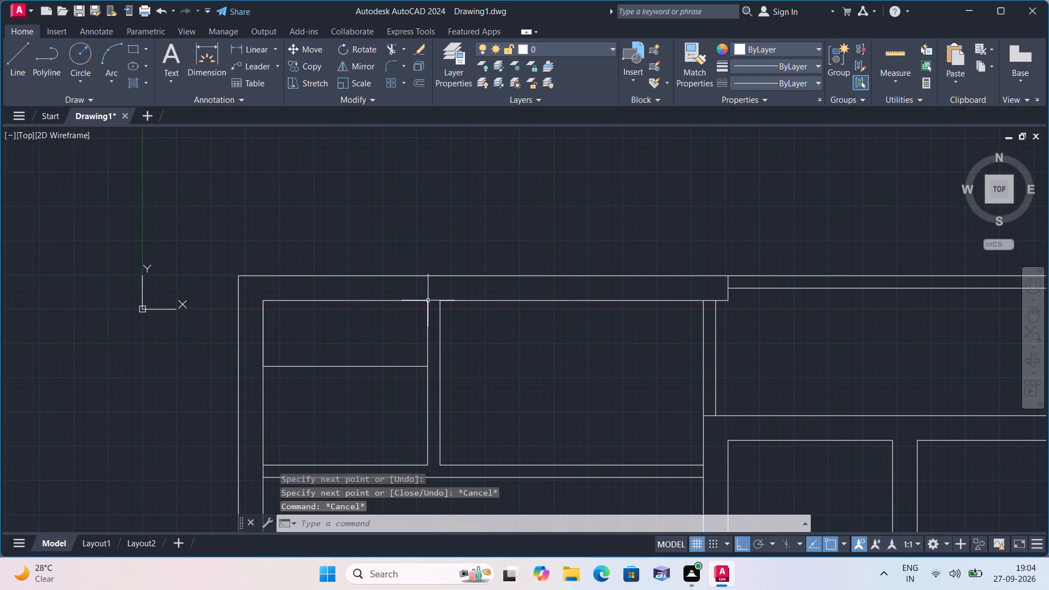
Draw a diagonal from the small room's top-right corner to the horizontal line's left end, and delete the 2' vertical guide line.
{"action": "key", "text": "space"}
{"action": "left_click", "coordinate": [427, 304]}
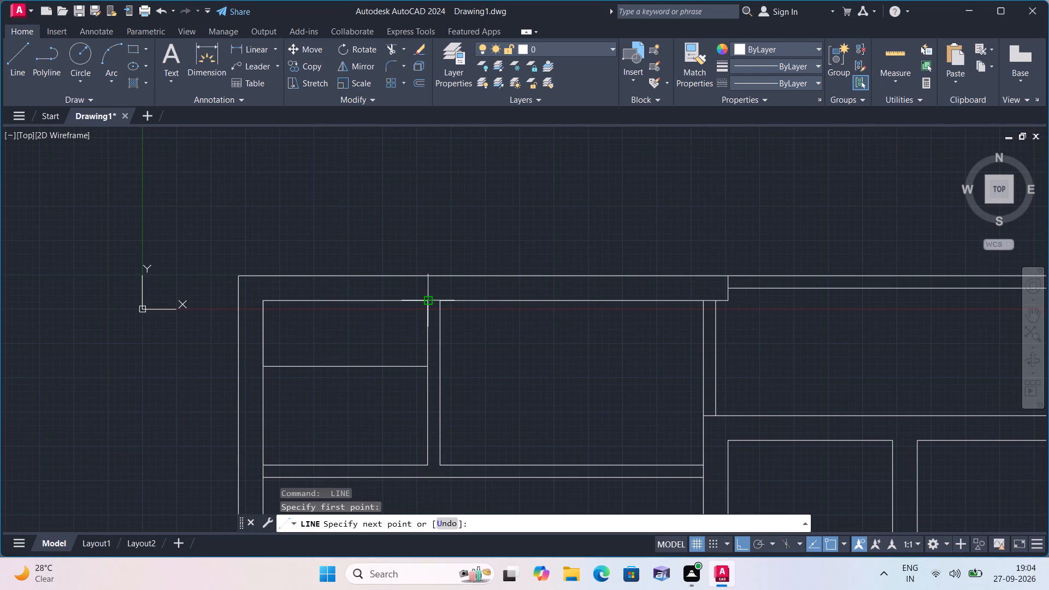
{"action": "left_click", "coordinate": [264, 363]}
{"action": "key", "text": "space"}
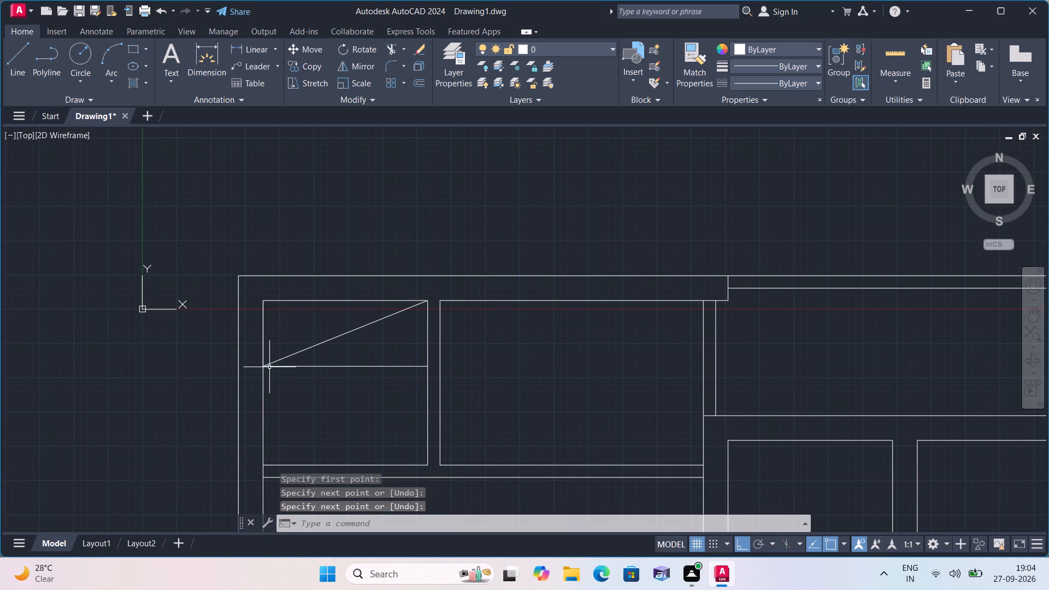
{"action": "left_click", "coordinate": [263, 335]}
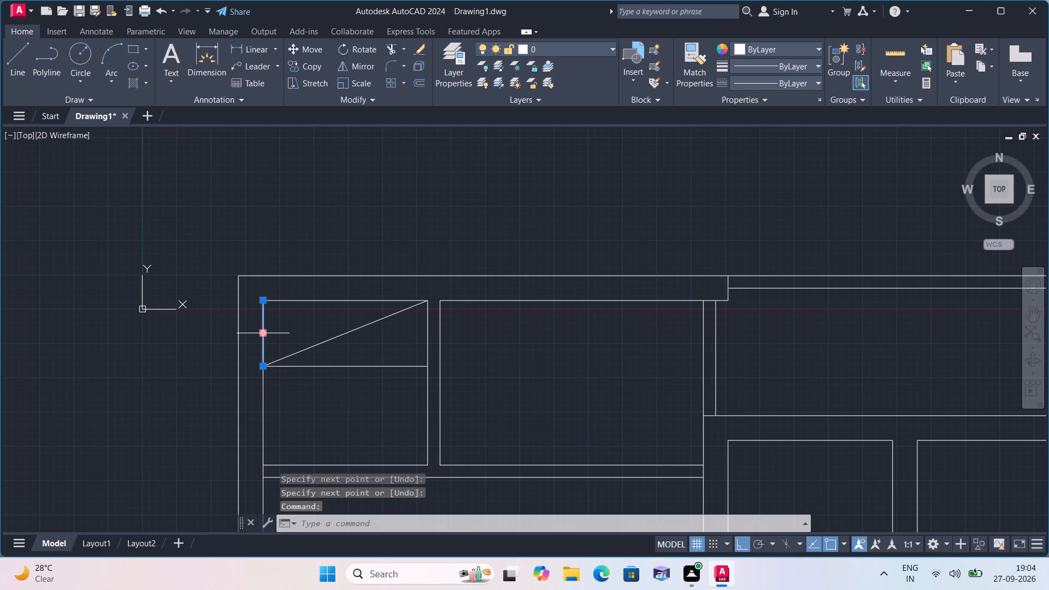
{"action": "key", "text": "Delete"}
Continue the small room's horizontal line across the thickness of the vertical partition to its far face.
{"action": "middle_click_drag", "start_coordinate": [283, 348], "coordinate": [222, 343]}
{"action": "scroll", "coordinate": [277, 346], "scroll_direction": "down", "scroll_amount": 1}
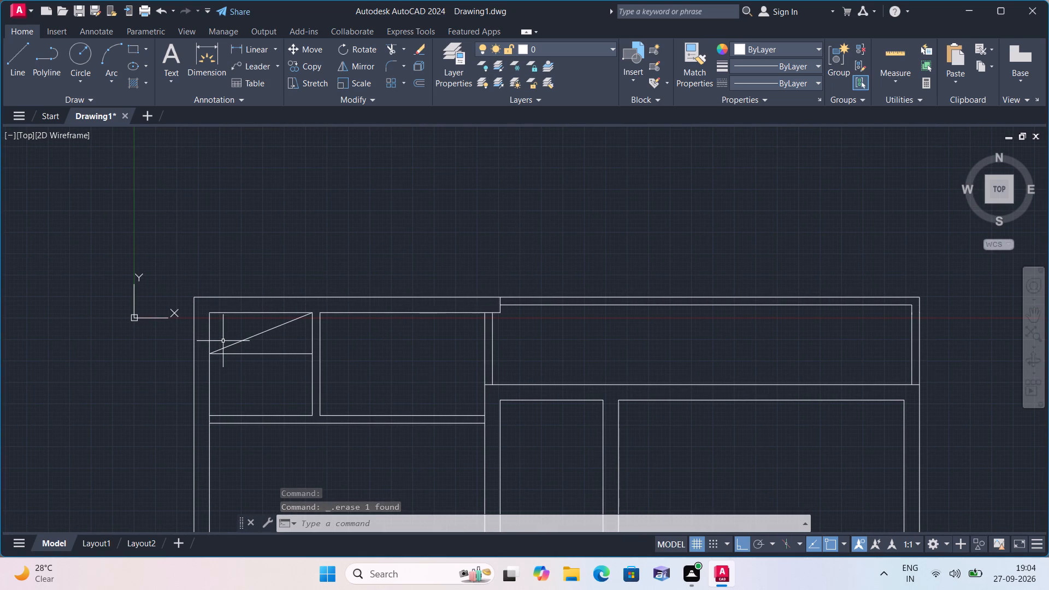
{"action": "key", "text": "l"}
{"action": "key", "text": "space"}
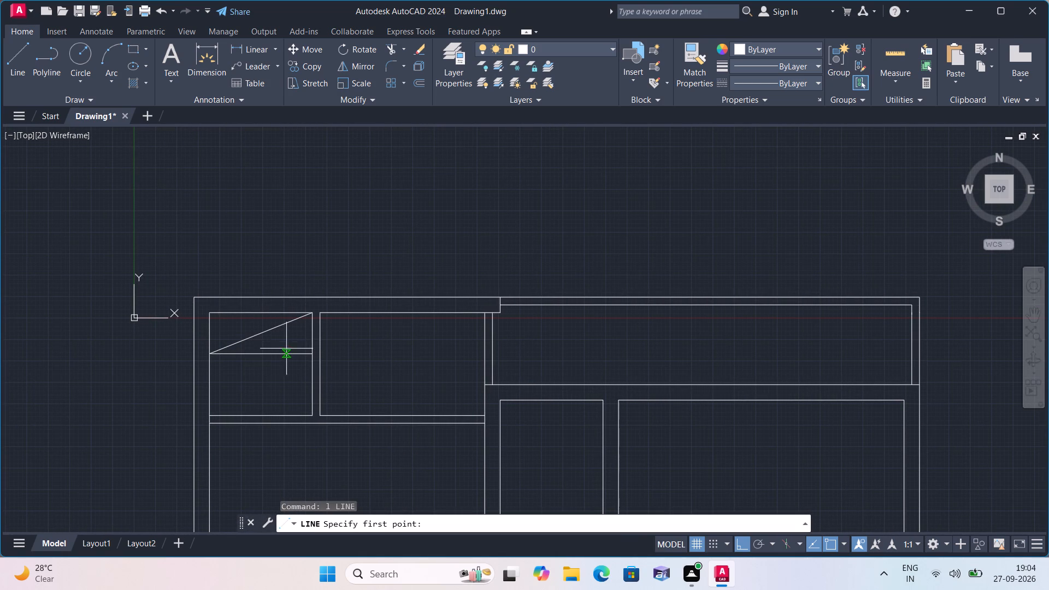
{"action": "left_click", "coordinate": [317, 353]}
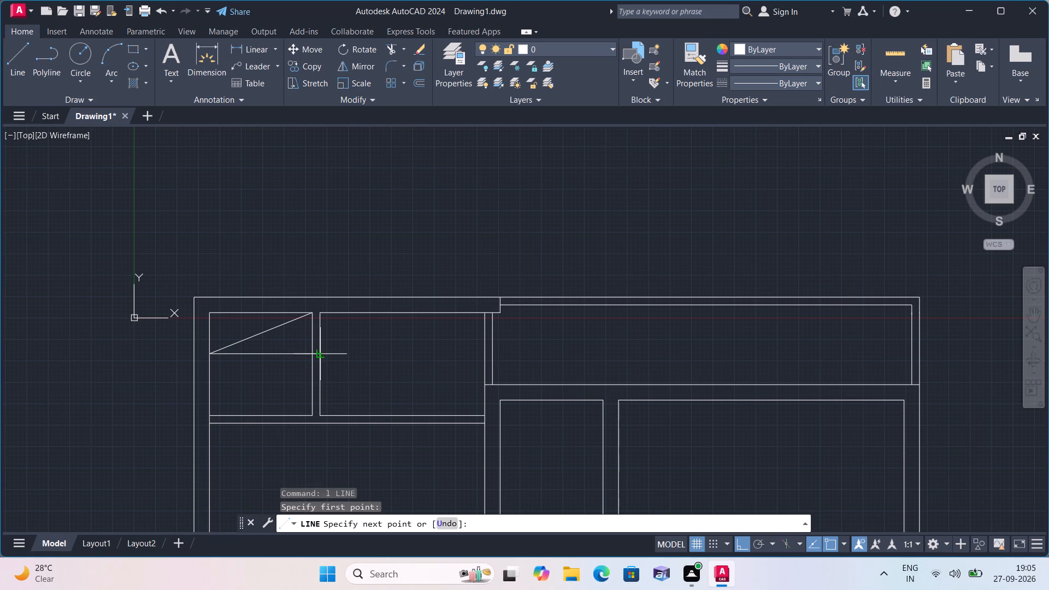
{"action": "left_click", "coordinate": [322, 353]}
{"action": "key", "text": "space"}
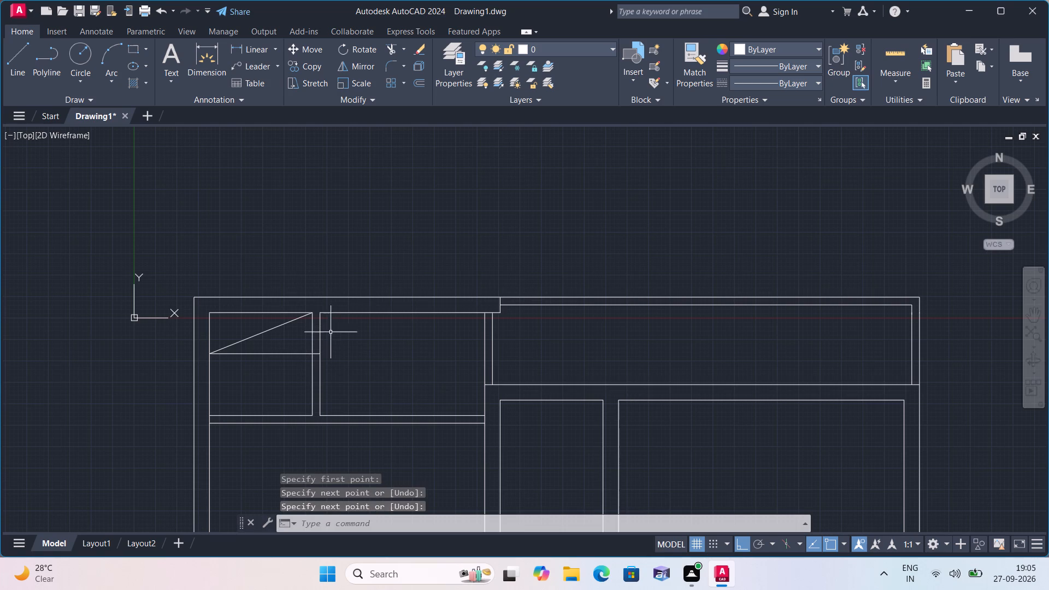
Draw a jamb line across the vertical partition 1' above its lower end, and delete the 1' vertical guide line.
{"action": "middle_click", "coordinate": [329, 329]}
{"action": "scroll", "coordinate": [319, 422], "scroll_direction": "up", "scroll_amount": 1}
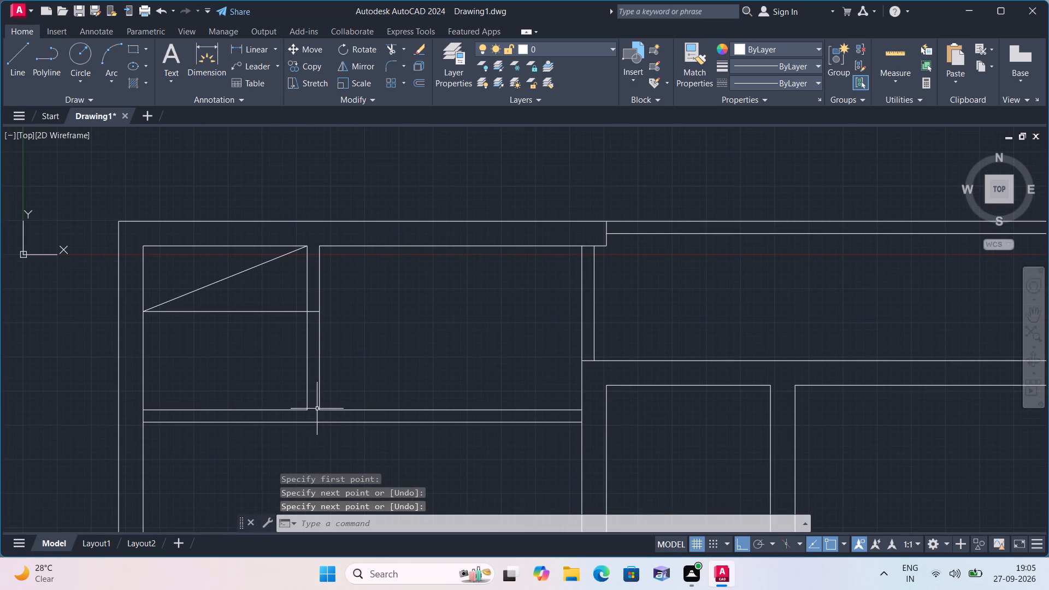
{"action": "key", "text": "space"}
{"action": "left_click", "coordinate": [316, 407]}
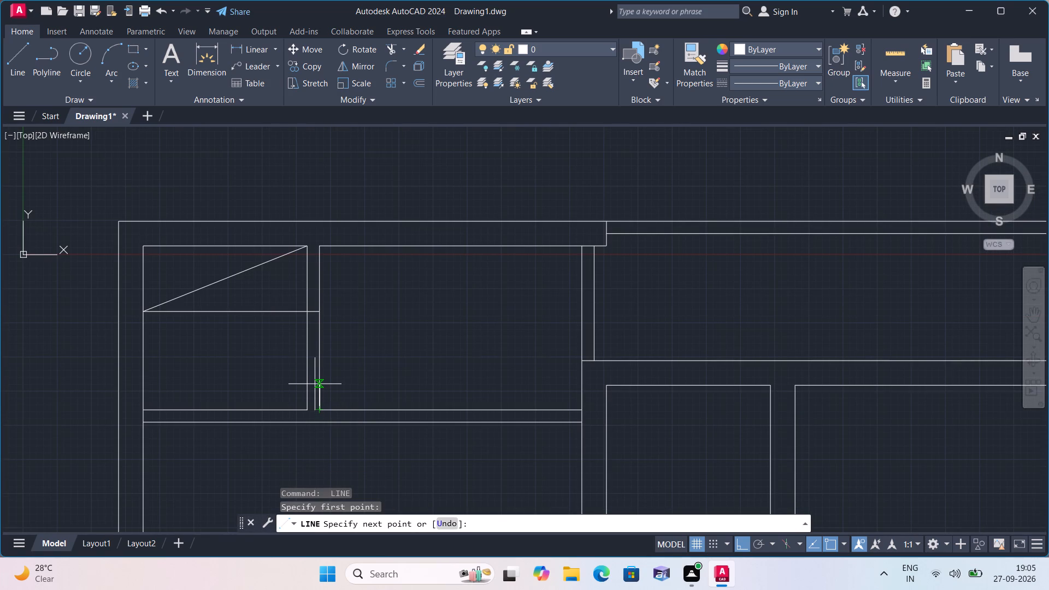
{"action": "type", "text": "1'"}
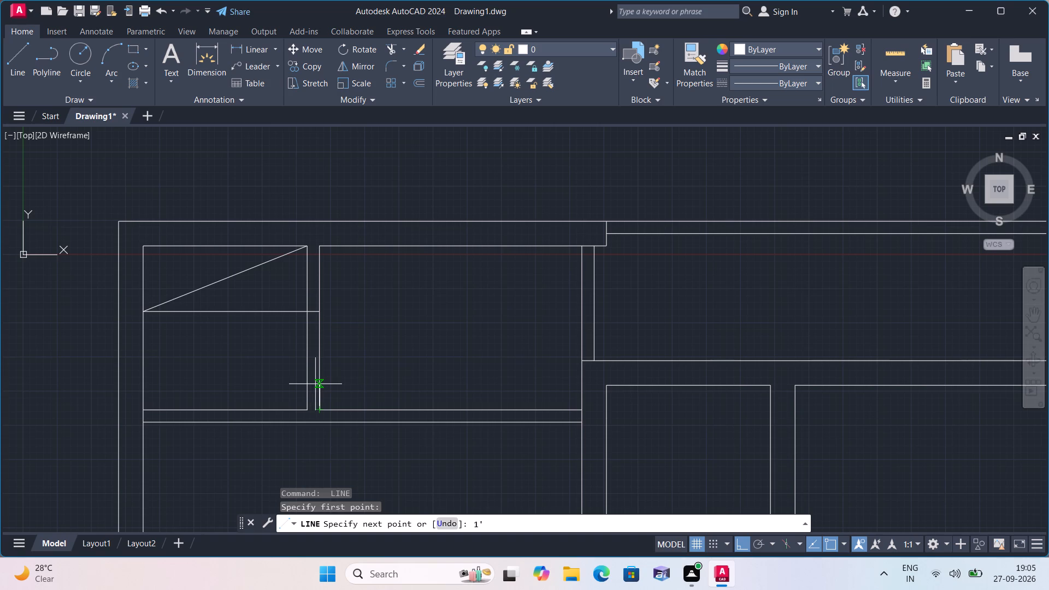
{"action": "key", "text": "space"}
{"action": "left_click", "coordinate": [306, 380]}
{"action": "key", "text": "space"}
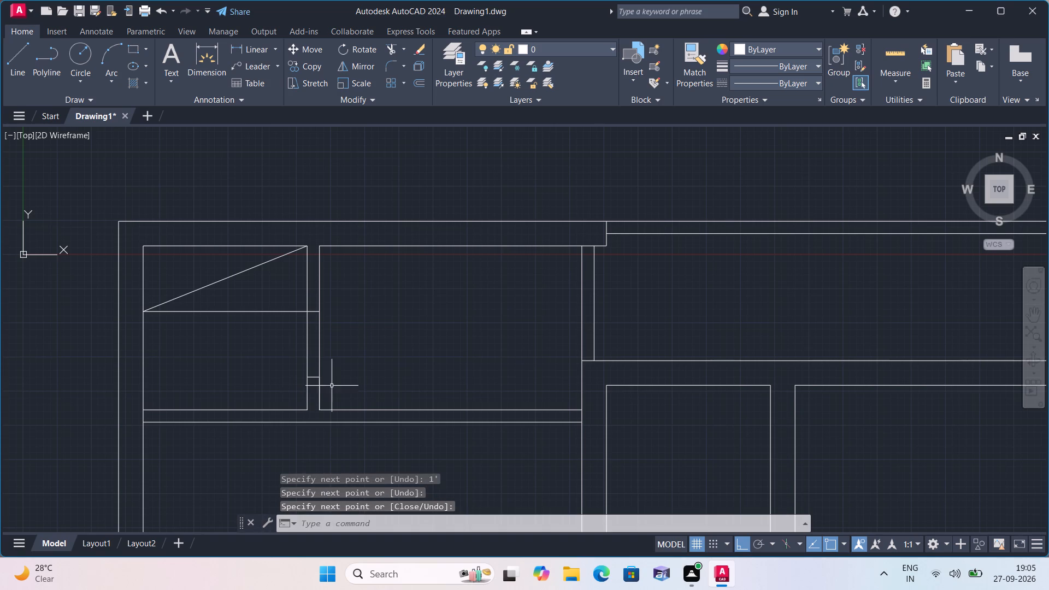
{"action": "left_click", "coordinate": [321, 392]}
{"action": "key", "text": "Delete"}
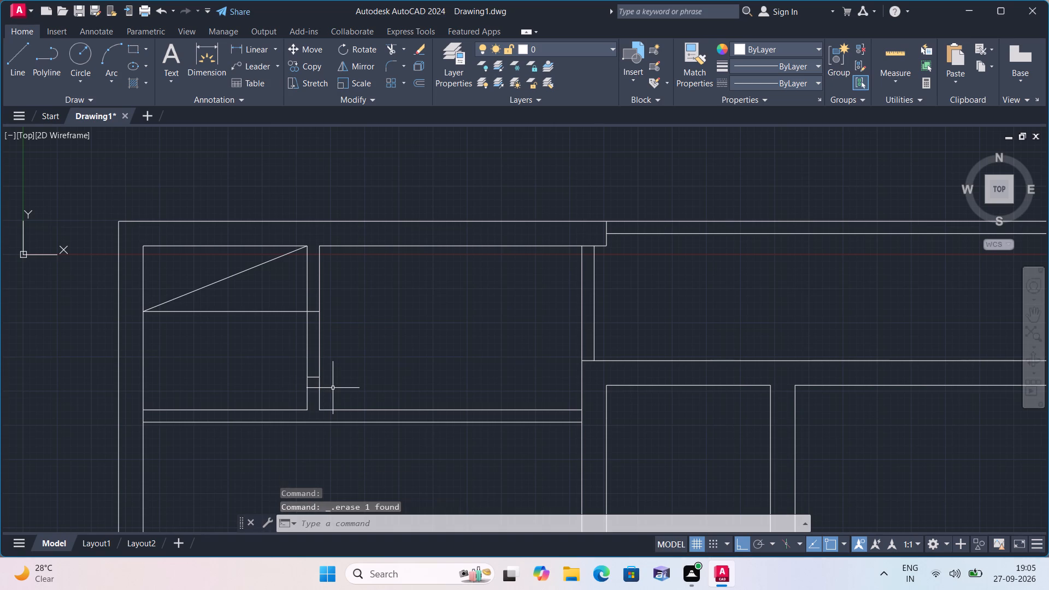
Trim the right face of the small room's vertical partition between the two cross lines.
{"action": "type", "text": "tri"}
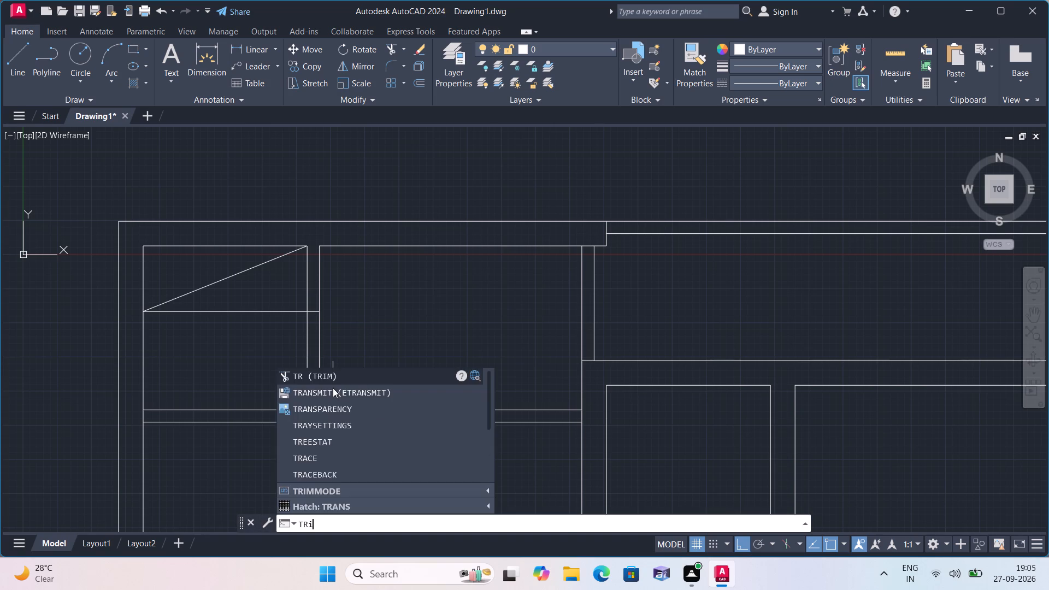
{"action": "key", "text": "space"}
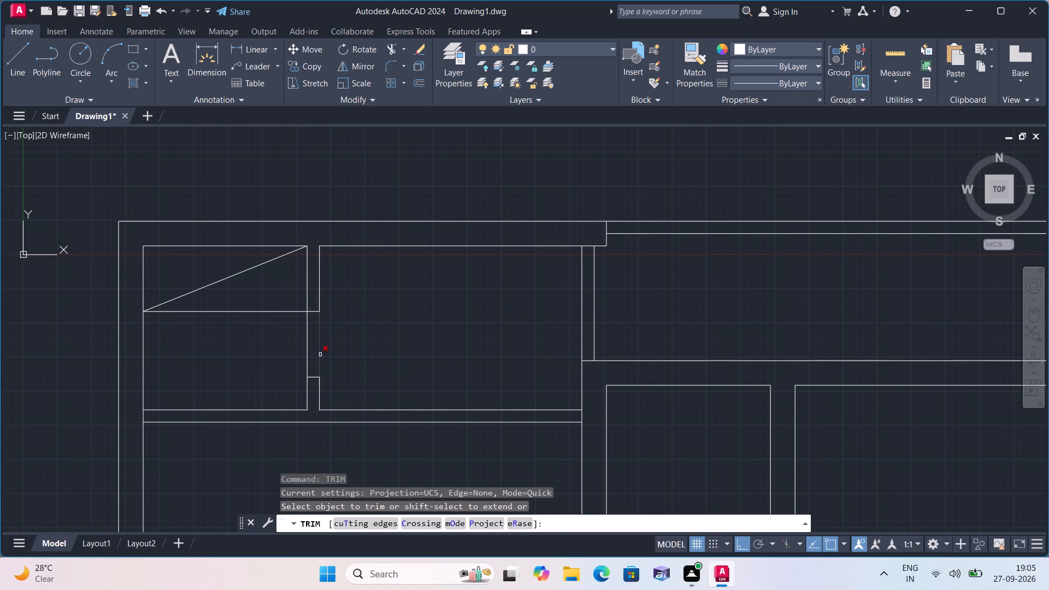
{"action": "left_click", "coordinate": [320, 355]}
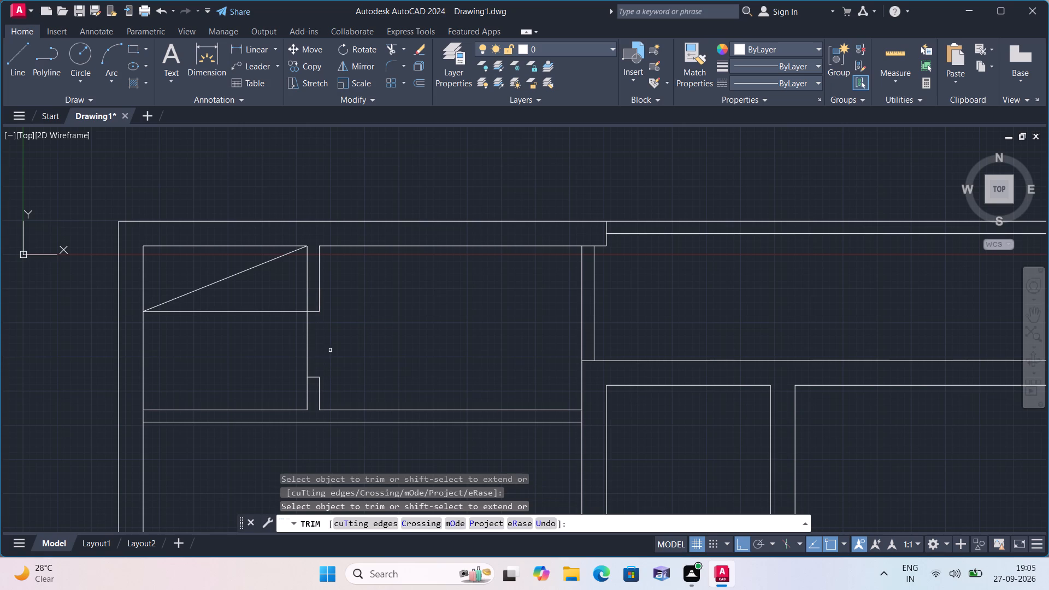
{"action": "key", "text": "Escape"}
Trim the left outer wall's inner line where the horizontal partition below the small room meets it.
{"action": "middle_click_drag", "start_coordinate": [329, 353], "coordinate": [310, 353]}
{"action": "scroll", "coordinate": [327, 354], "scroll_direction": "down", "scroll_amount": 1}
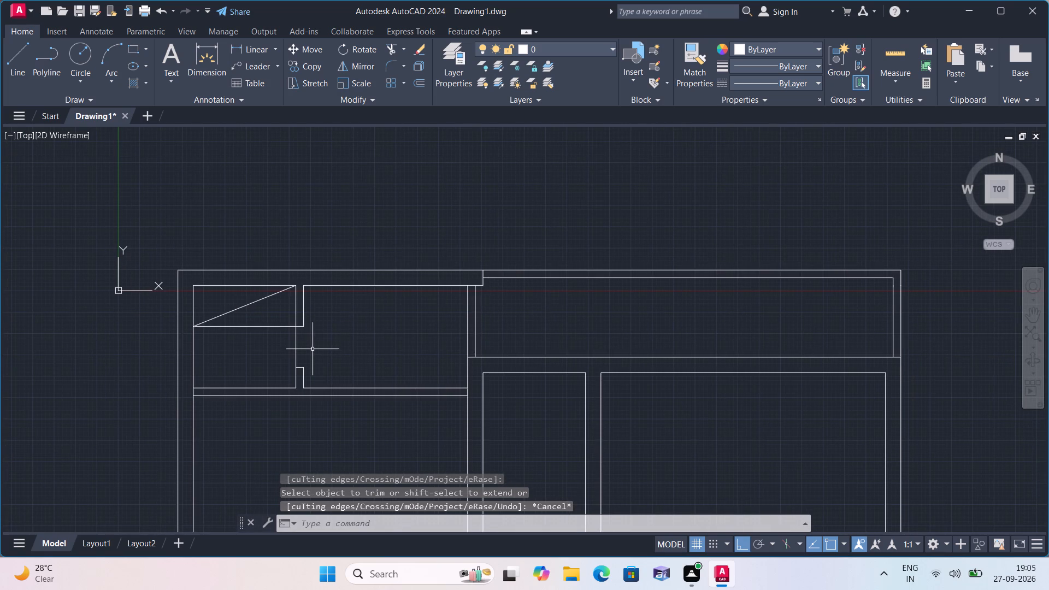
{"action": "scroll", "coordinate": [314, 349], "scroll_direction": "up", "scroll_amount": 2}
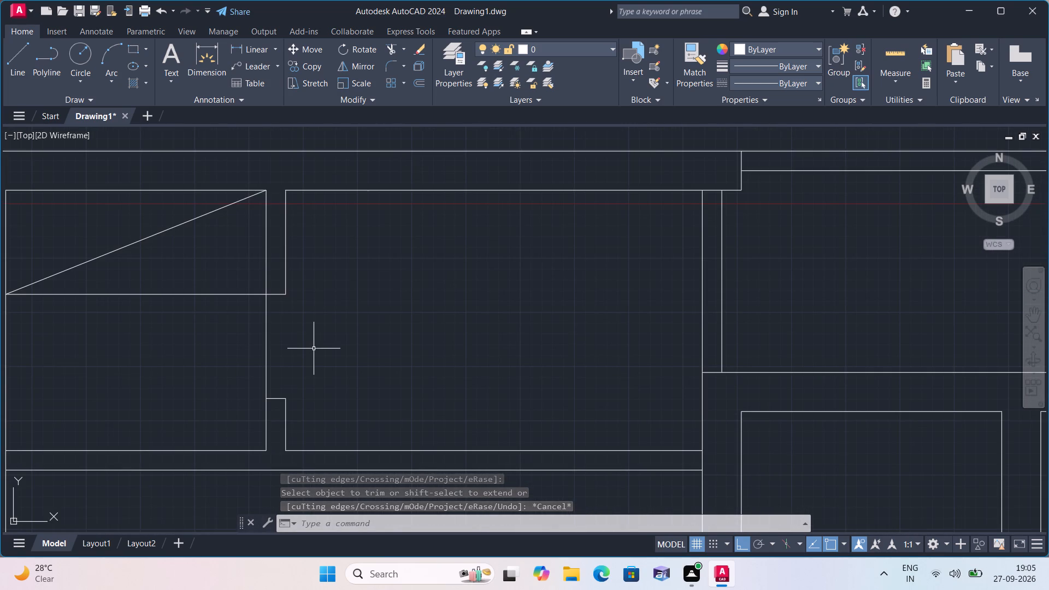
{"action": "scroll", "coordinate": [275, 346], "scroll_direction": "down", "scroll_amount": 1}
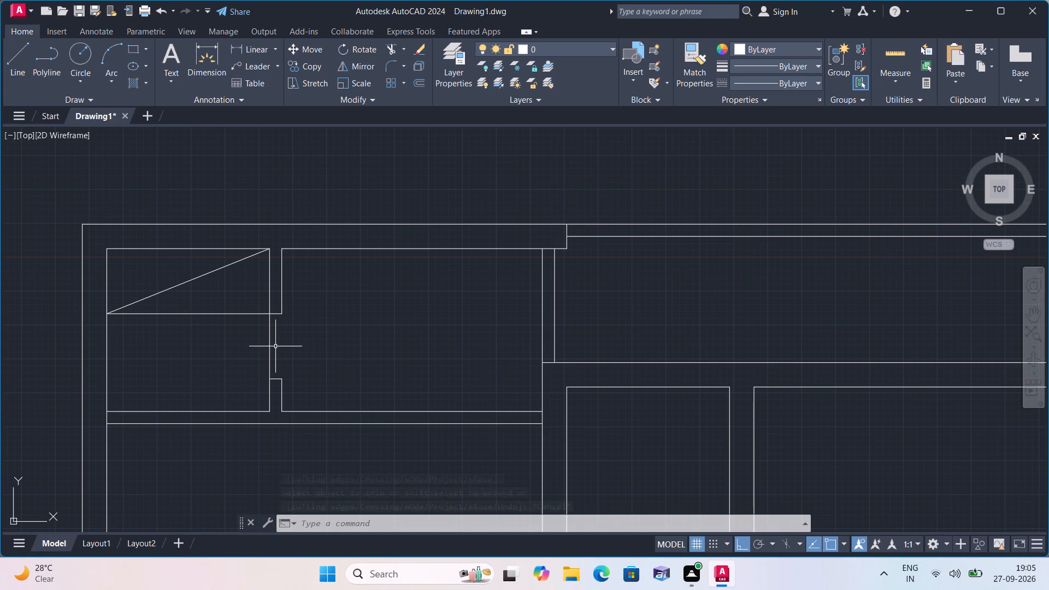
{"action": "middle_click_drag", "start_coordinate": [203, 398], "coordinate": [234, 368]}
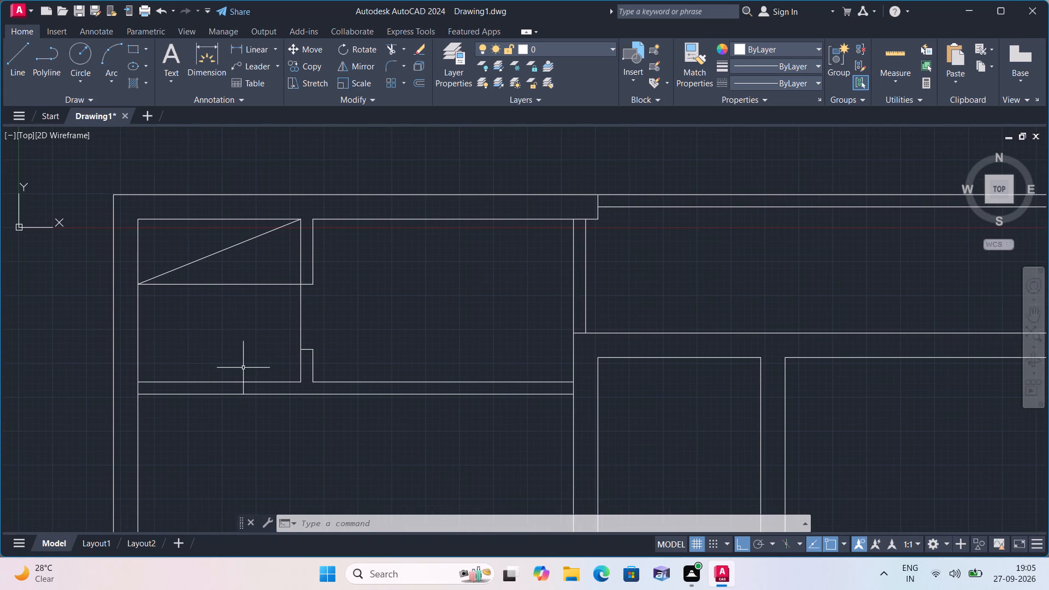
{"action": "key", "text": "space"}
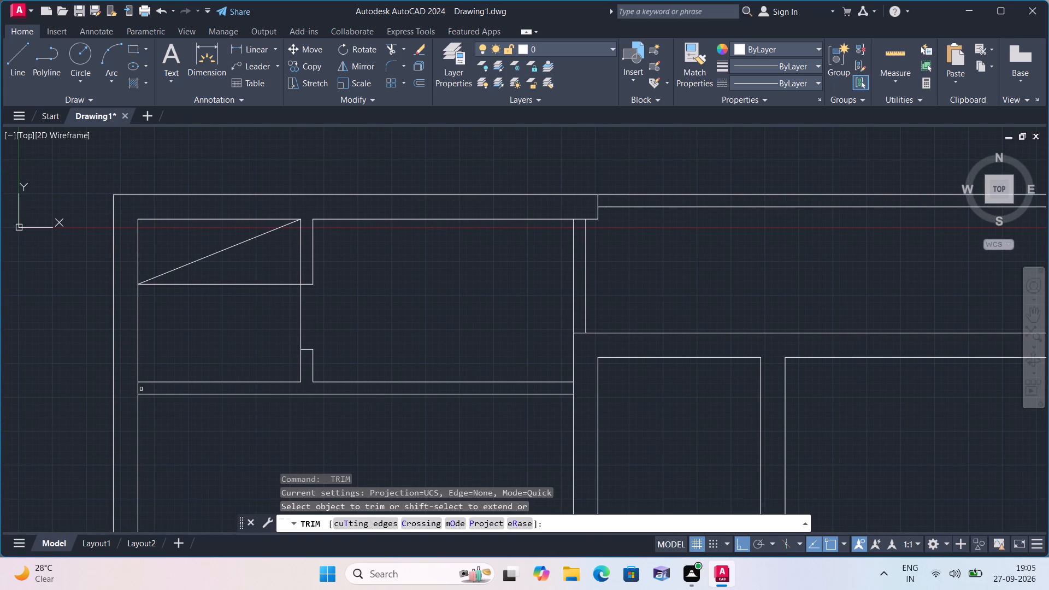
{"action": "left_click", "coordinate": [139, 389]}
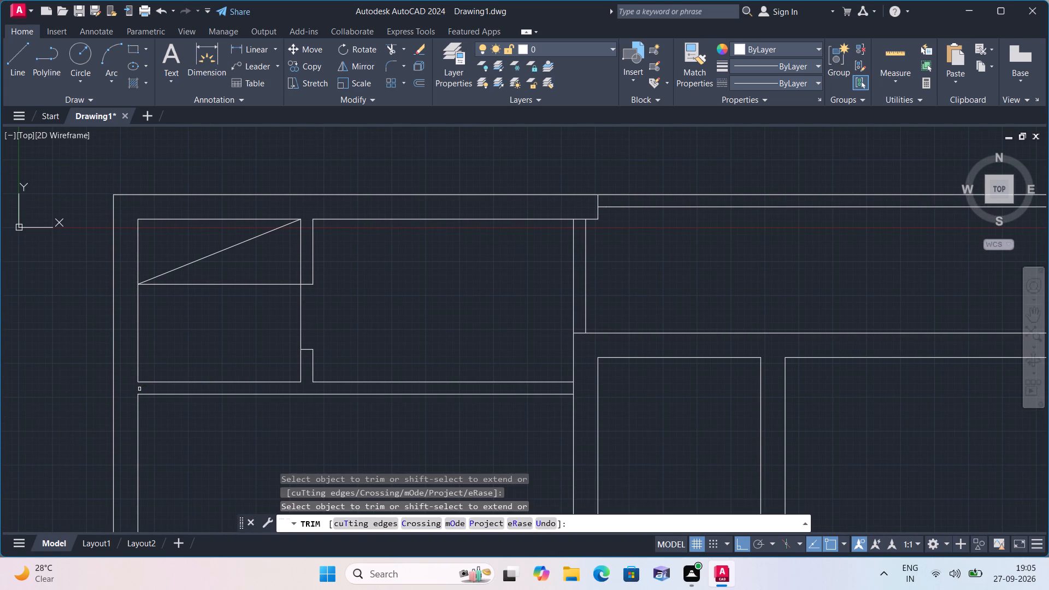
{"action": "key", "text": "Escape"}
Draw a jamb line across the horizontal partition 1' from the small room's lower-left corner, and delete the 1' guide line.
{"action": "key", "text": "l"}
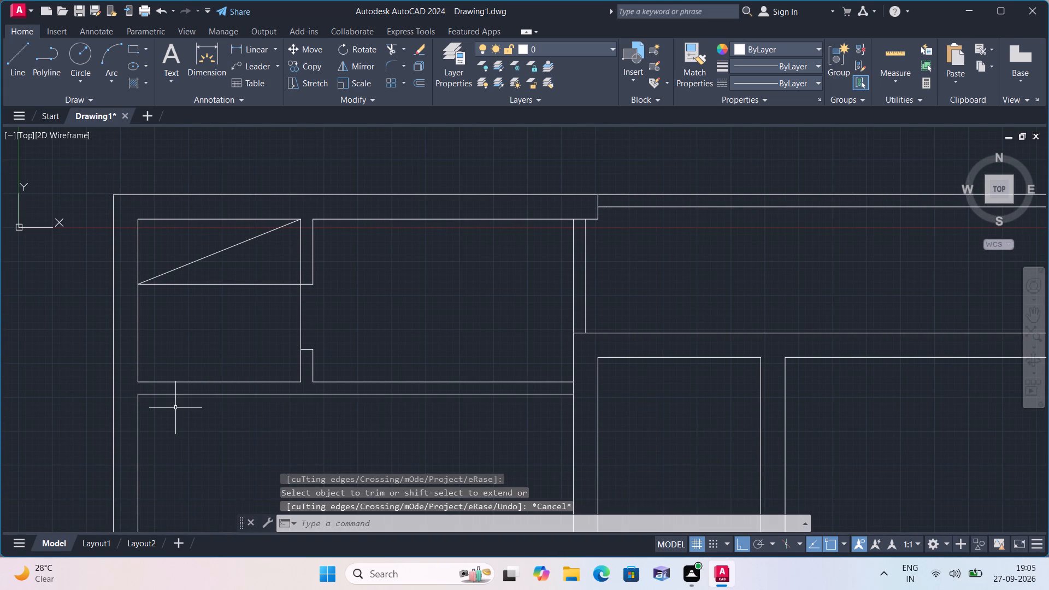
{"action": "key", "text": "space"}
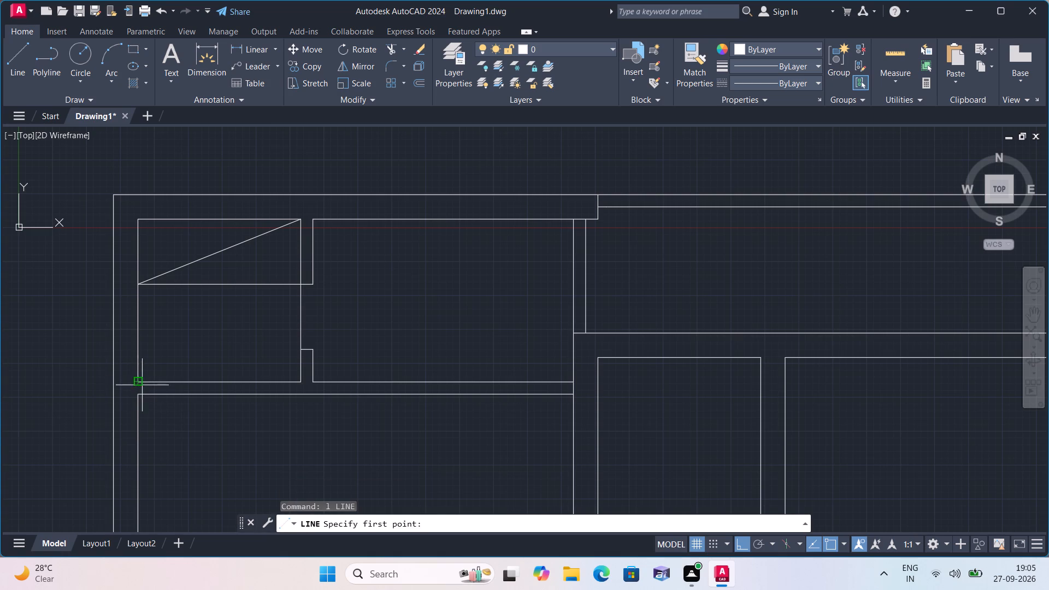
{"action": "left_click", "coordinate": [140, 381]}
{"action": "type", "text": "1'"}
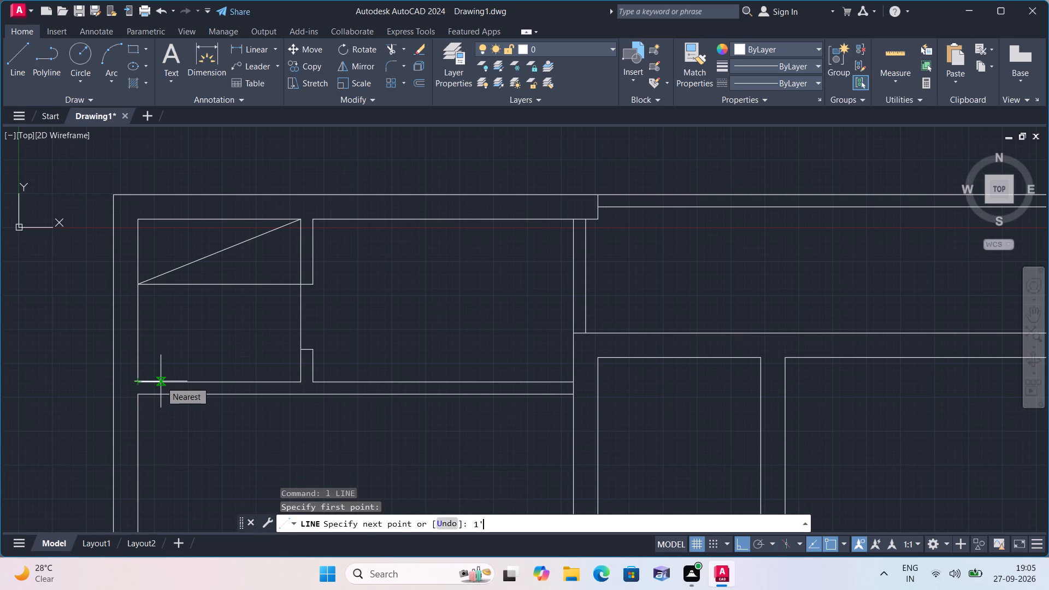
{"action": "key", "text": "space"}
{"action": "left_click", "coordinate": [166, 394]}
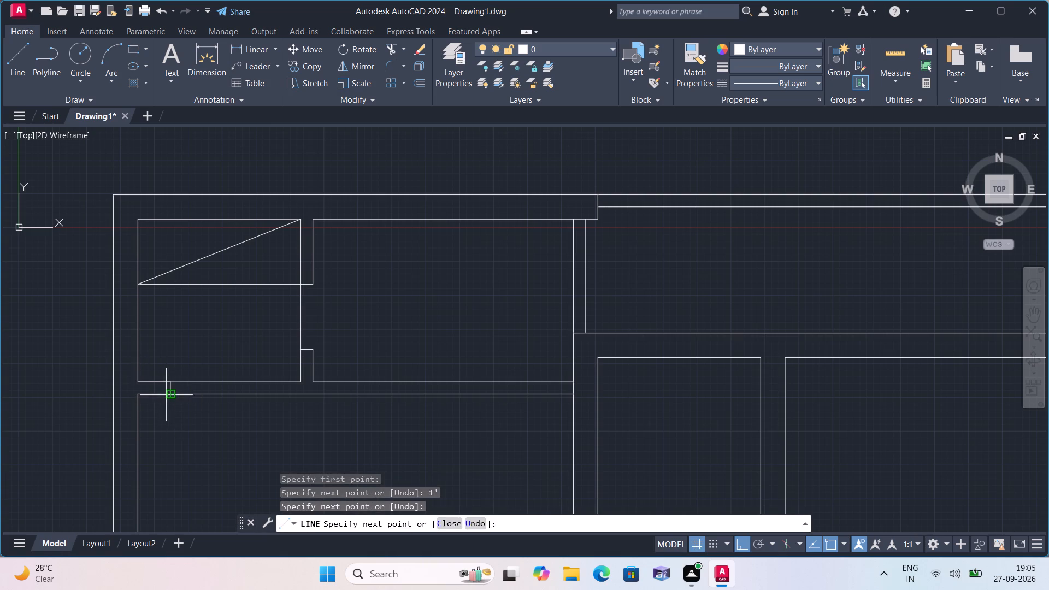
{"action": "key", "text": "space"}
{"action": "left_click", "coordinate": [158, 383]}
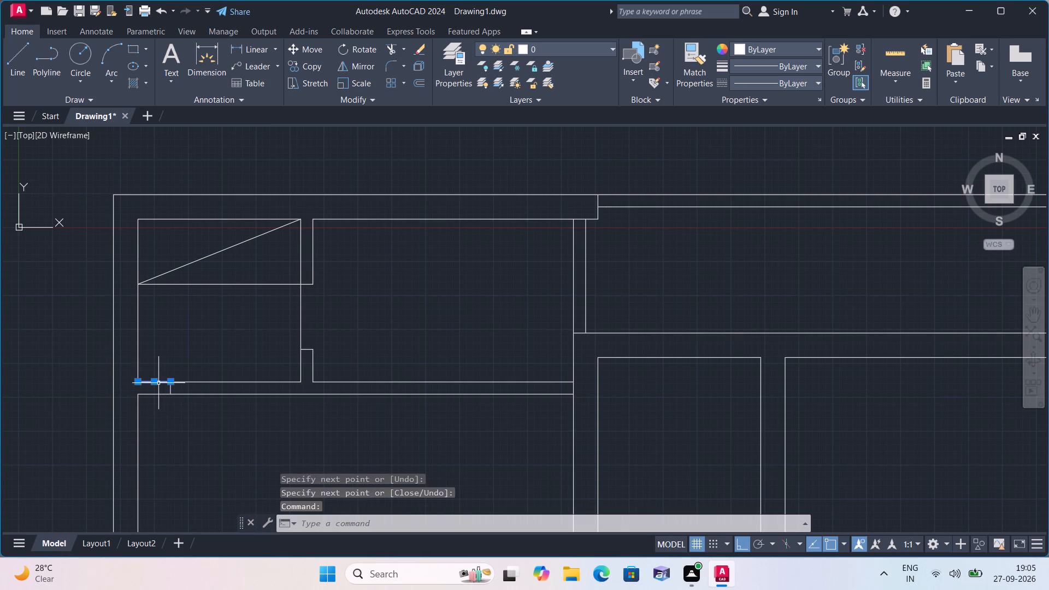
{"action": "key", "text": "Delete"}
Draw a jamb line across the horizontal partition 2' from the small room's lower-right corner, and delete the 2' guide line.
{"action": "middle_click_drag", "start_coordinate": [164, 399], "coordinate": [137, 420]}
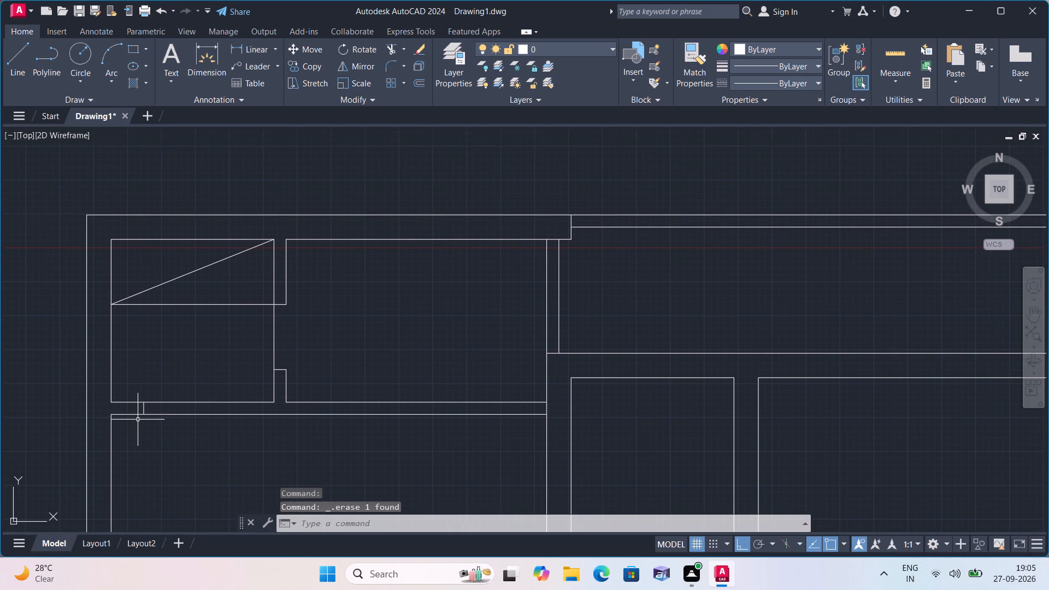
{"action": "key", "text": "l"}
{"action": "key", "text": "space"}
{"action": "left_click", "coordinate": [272, 403]}
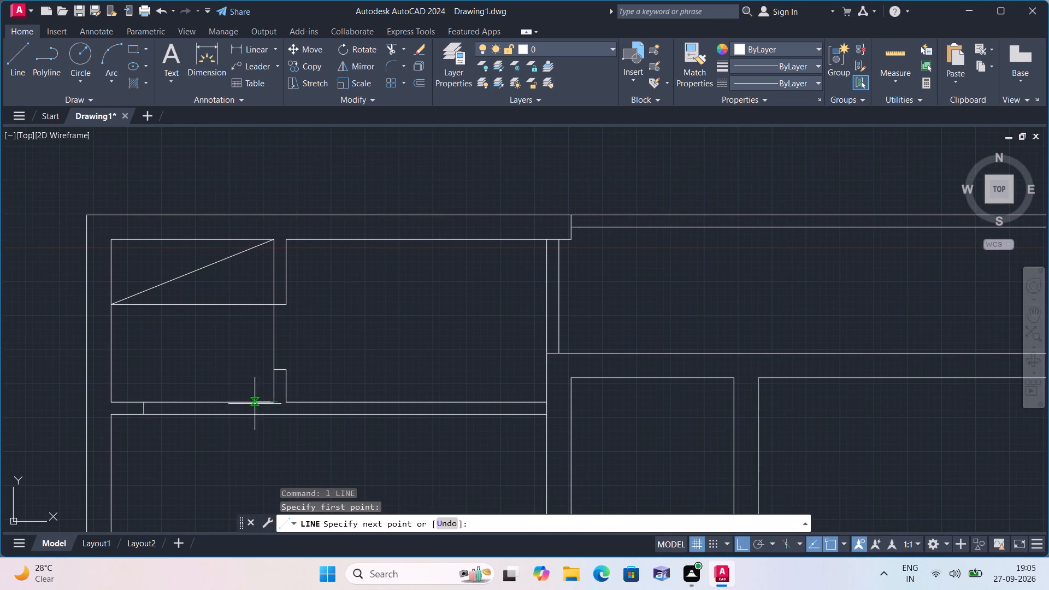
{"action": "key", "text": "2"}
{"action": "key", "text": "apostrophe"}
{"action": "key", "text": "space"}
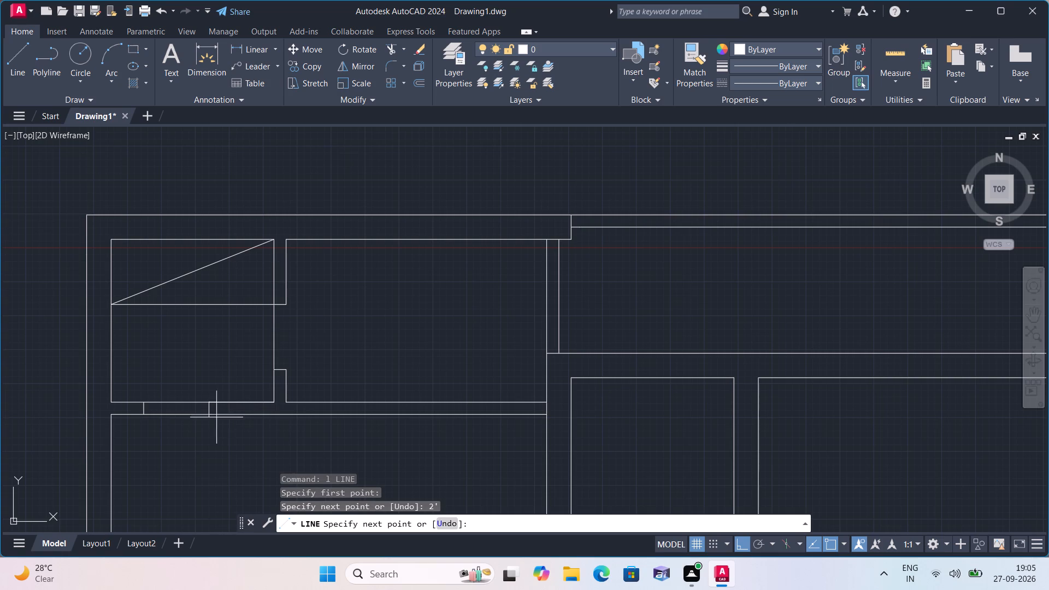
{"action": "left_click", "coordinate": [211, 416]}
{"action": "key", "text": "space"}
{"action": "left_click", "coordinate": [219, 403]}
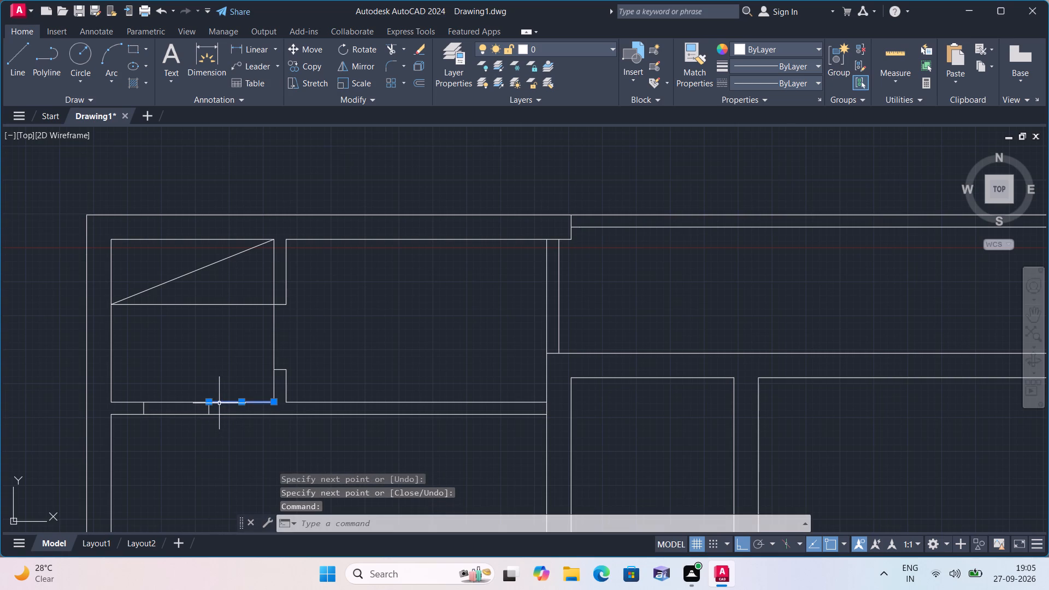
{"action": "key", "text": "Delete"}
Trim the upper face of the small room's lower horizontal partition between the two jamb lines.
{"action": "type", "text": "tri"}
{"action": "key", "text": "space"}
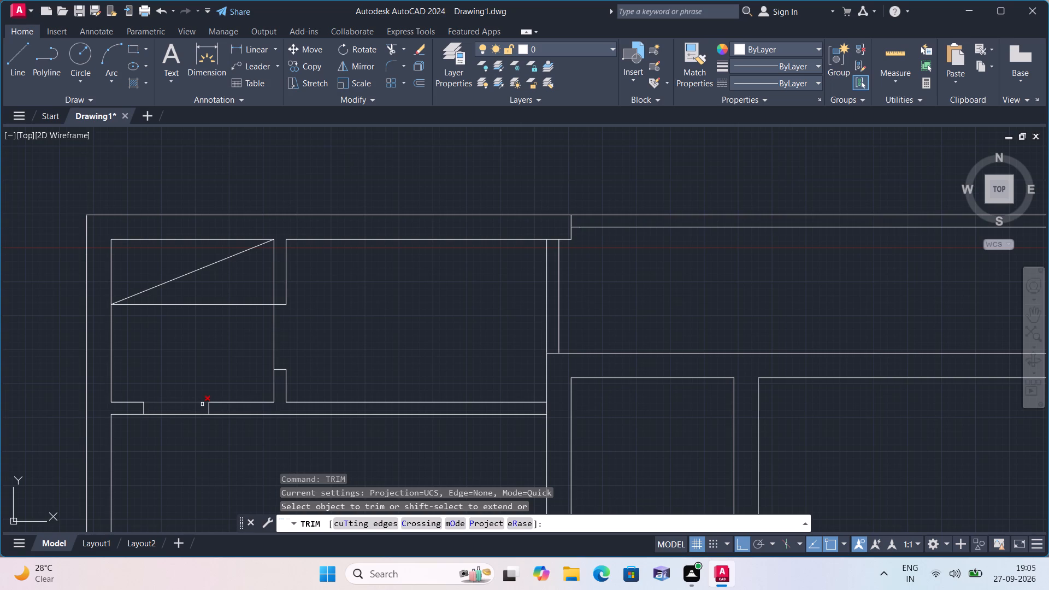
{"action": "left_click", "coordinate": [202, 404]}
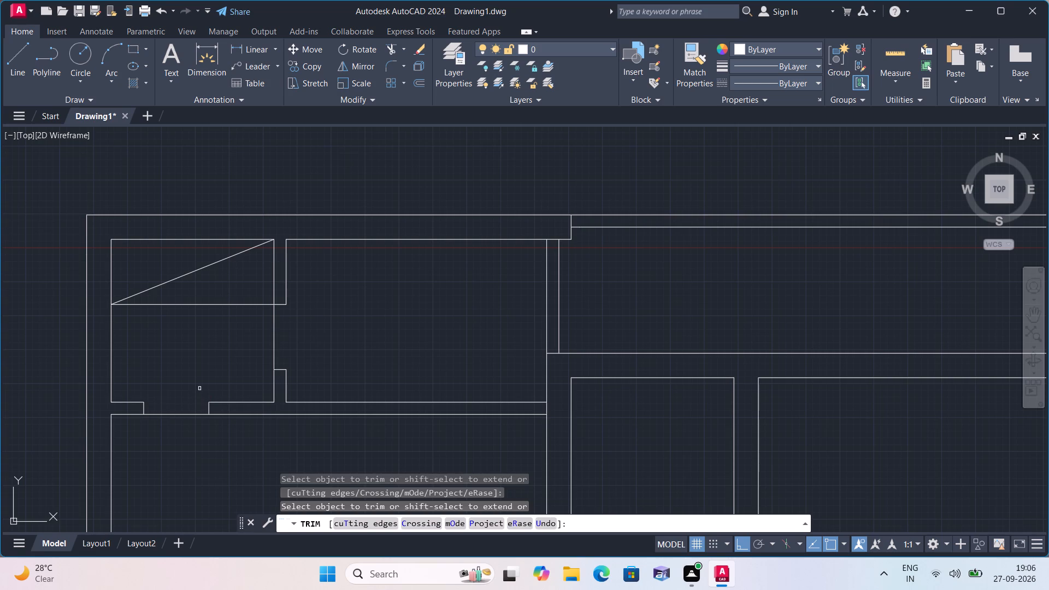
Trim the central vertical wall's left face where the horizontal partition below the small room meets it.
{"action": "middle_click_drag", "start_coordinate": [198, 388], "coordinate": [159, 361]}
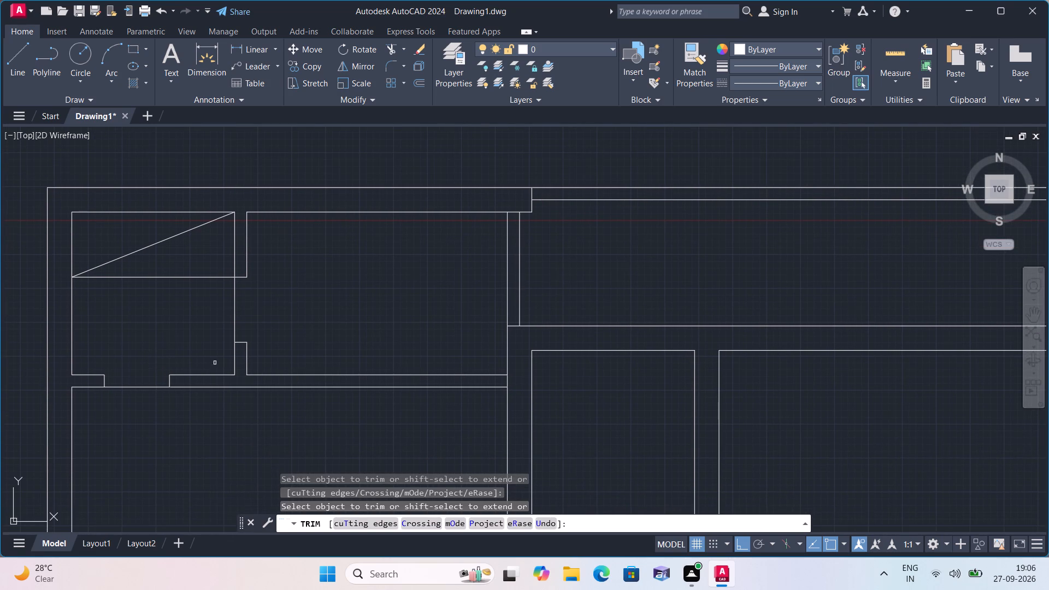
{"action": "left_click", "coordinate": [509, 377]}
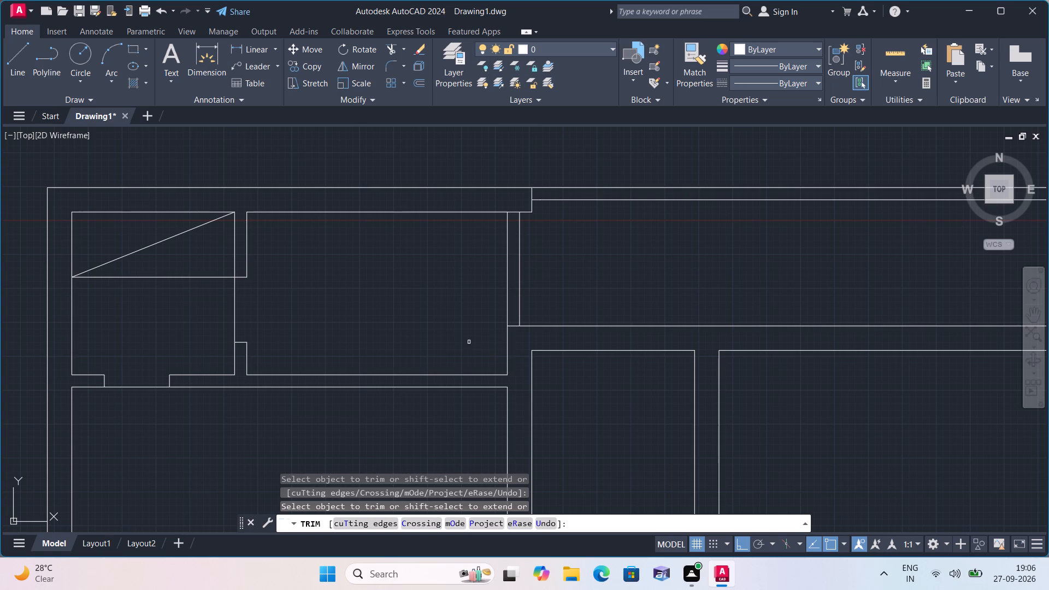
Trim the inner wall lines at both ends of the upper cross partition in the narrow central bay.
{"action": "middle_click_drag", "start_coordinate": [437, 336], "coordinate": [375, 334]}
{"action": "scroll", "coordinate": [373, 331], "scroll_direction": "down", "scroll_amount": 1}
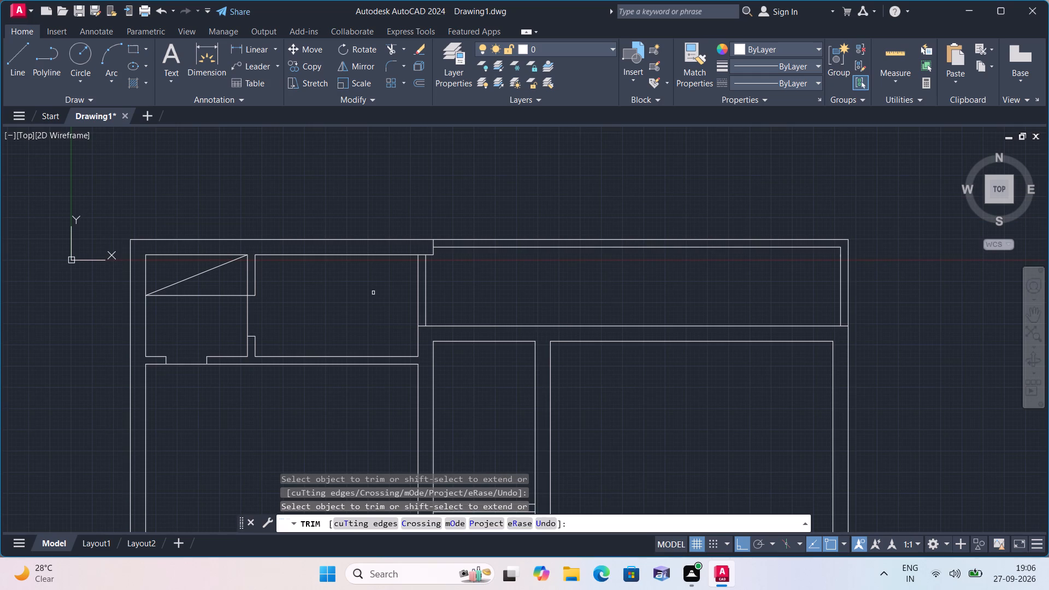
{"action": "middle_click_drag", "start_coordinate": [365, 298], "coordinate": [310, 265]}
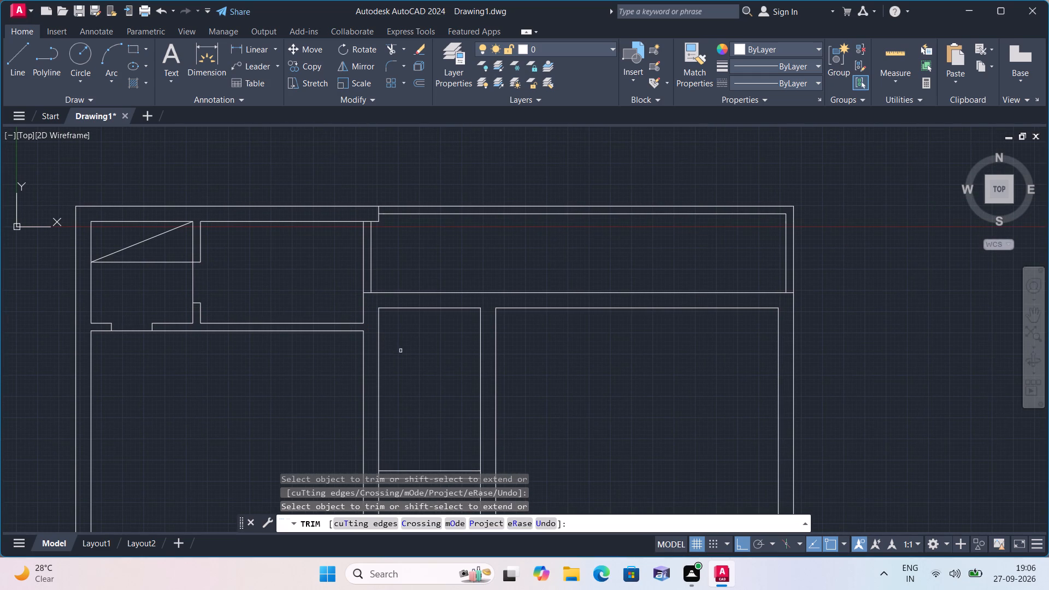
{"action": "middle_click_drag", "start_coordinate": [394, 349], "coordinate": [370, 311]}
{"action": "scroll", "coordinate": [391, 346], "scroll_direction": "down", "scroll_amount": 1}
{"action": "middle_click_drag", "start_coordinate": [445, 357], "coordinate": [437, 343]}
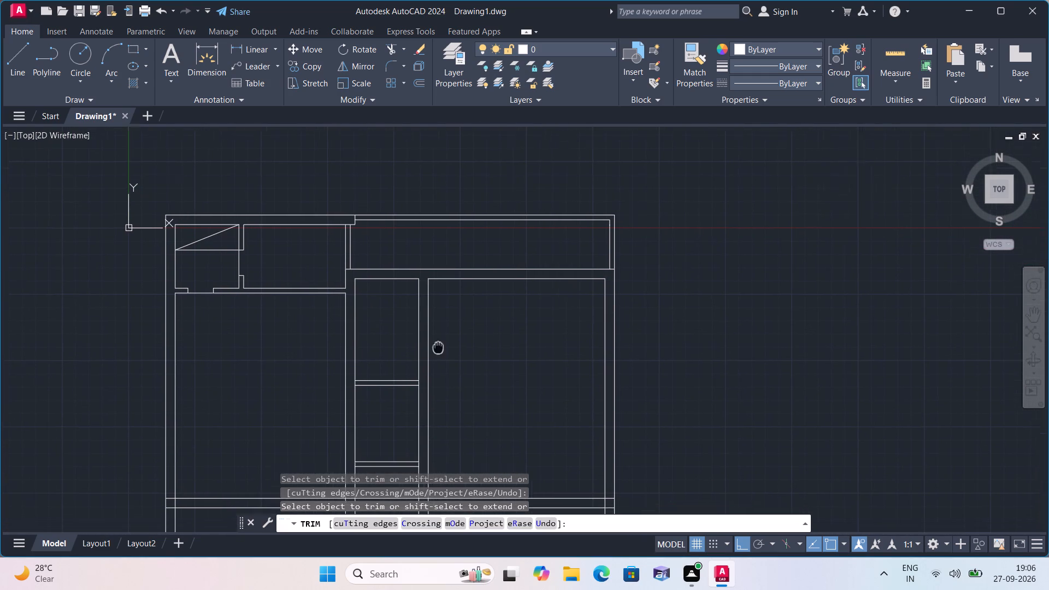
{"action": "middle_click_drag", "start_coordinate": [437, 343], "coordinate": [430, 316]}
{"action": "scroll", "coordinate": [342, 358], "scroll_direction": "up", "scroll_amount": 3}
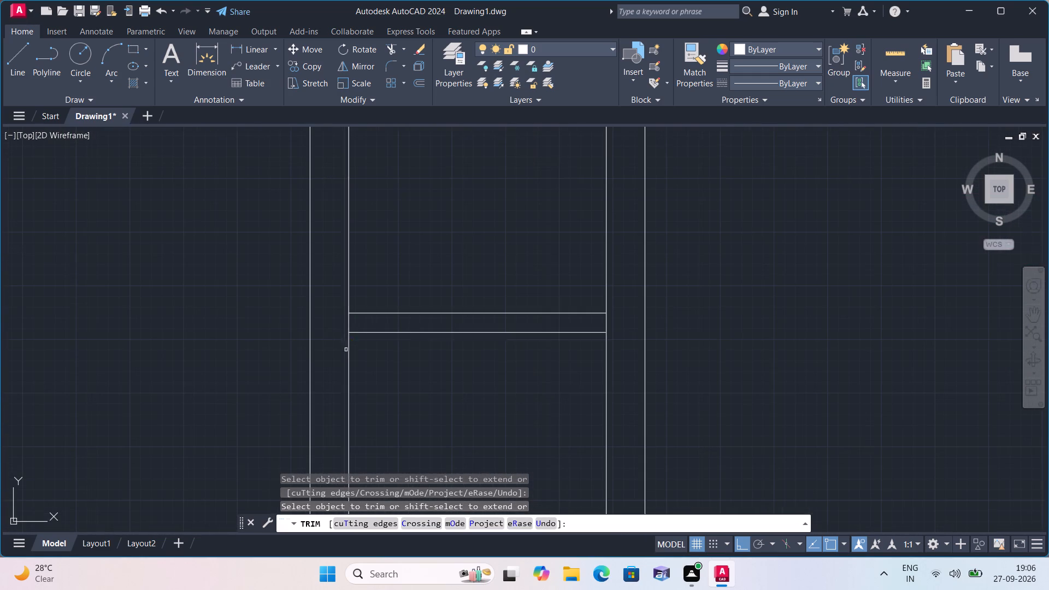
{"action": "left_click", "coordinate": [349, 324]}
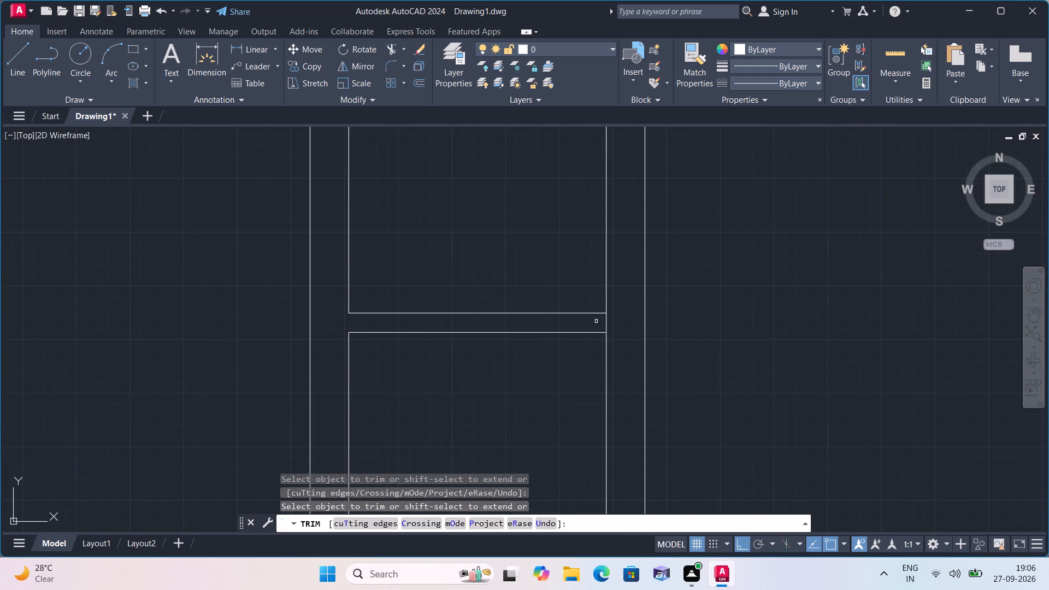
{"action": "left_click", "coordinate": [606, 320]}
Trim the inner wall lines at both ends of the lower cross partition in the narrow central bay.
{"action": "scroll", "coordinate": [602, 318], "scroll_direction": "down", "scroll_amount": 1}
{"action": "scroll", "coordinate": [675, 329], "scroll_direction": "down", "scroll_amount": 1}
{"action": "middle_click_drag", "start_coordinate": [671, 332], "coordinate": [614, 262]}
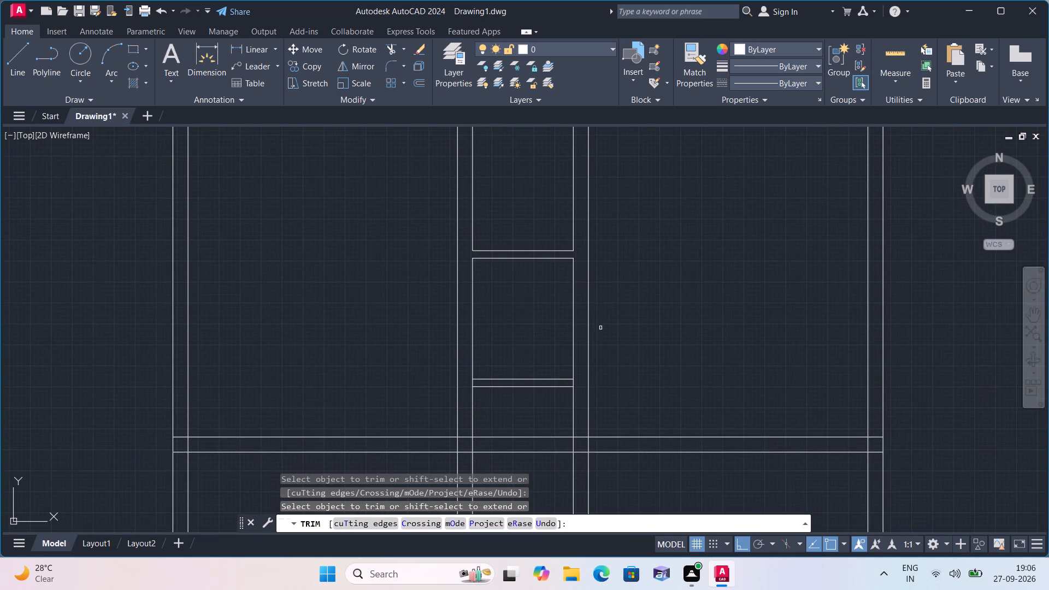
{"action": "scroll", "coordinate": [509, 370], "scroll_direction": "up", "scroll_amount": 2}
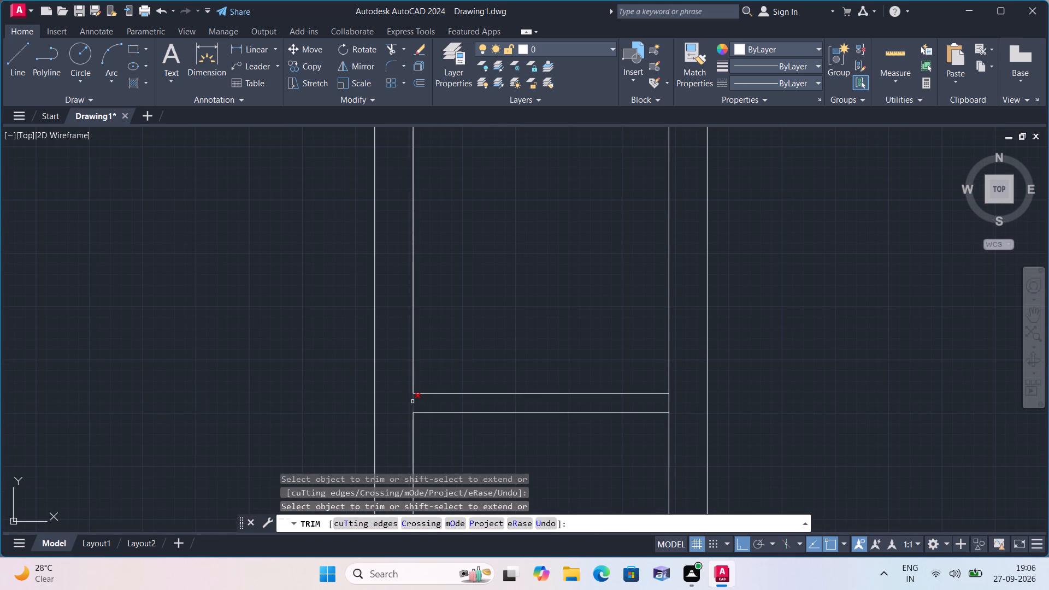
{"action": "left_click", "coordinate": [413, 402]}
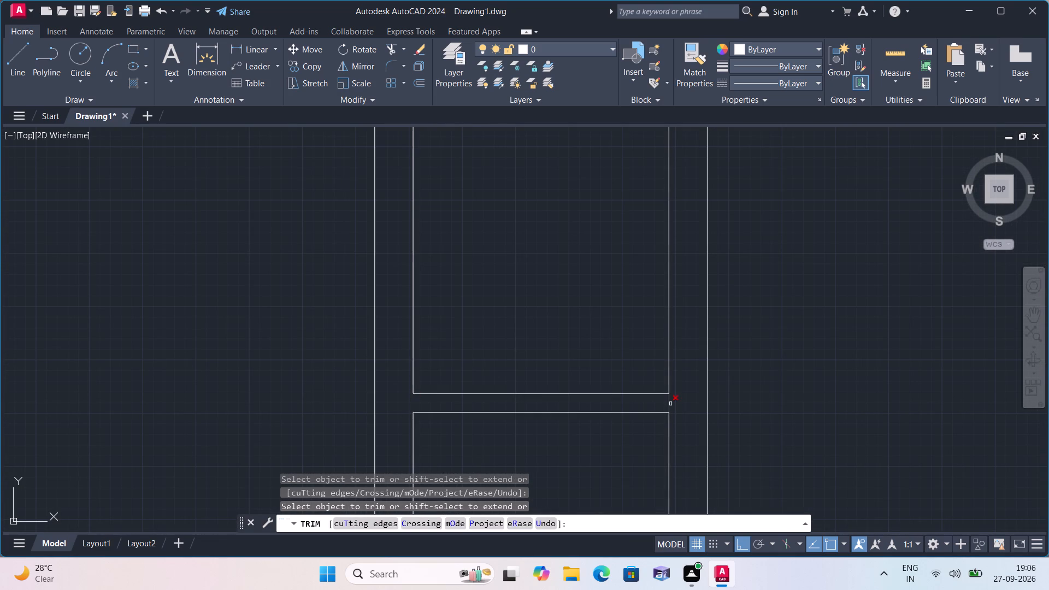
{"action": "left_click", "coordinate": [670, 404]}
{"action": "key", "text": "Escape"}
Review the overall plan and examine where the narrow central bay meets the long horizontal wall.
{"action": "scroll", "coordinate": [573, 368], "scroll_direction": "down", "scroll_amount": 2}
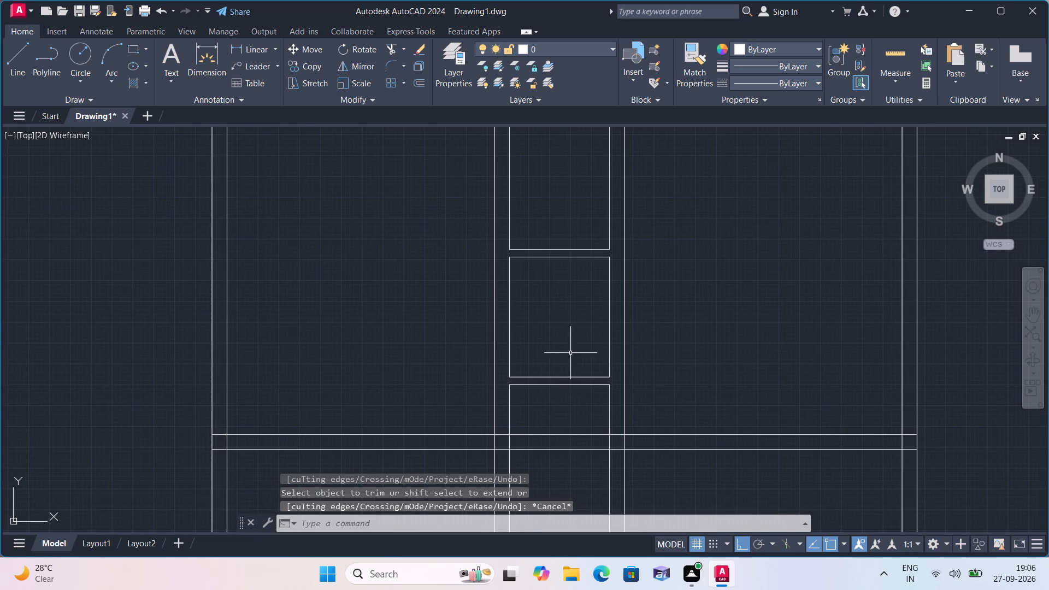
{"action": "scroll", "coordinate": [570, 352], "scroll_direction": "down", "scroll_amount": 1}
{"action": "middle_click_drag", "start_coordinate": [569, 350], "coordinate": [426, 393]}
{"action": "scroll", "coordinate": [549, 356], "scroll_direction": "down", "scroll_amount": 1}
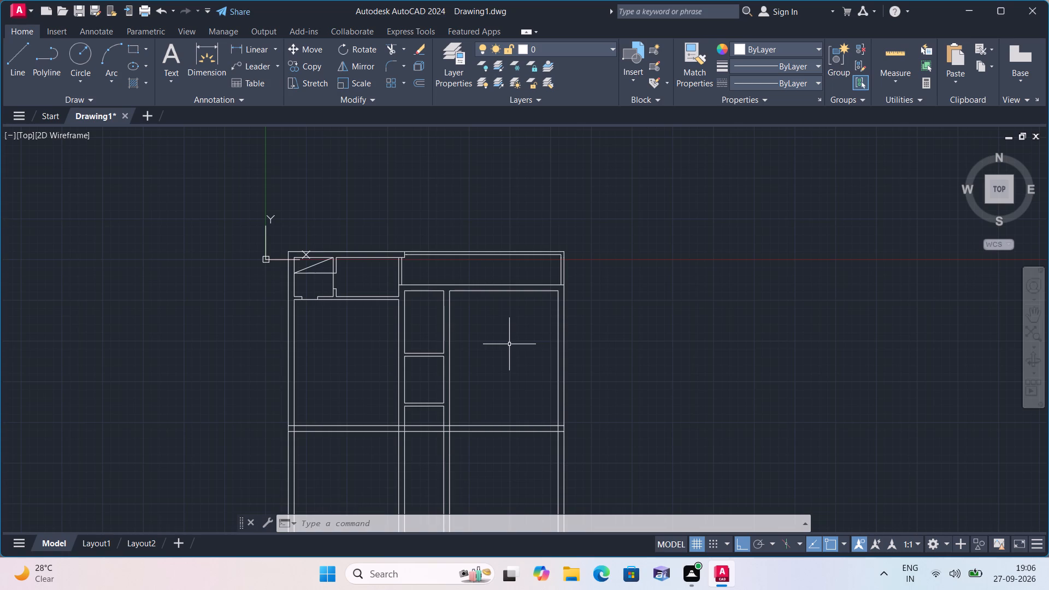
{"action": "key", "text": "Escape"}
{"action": "middle_click_drag", "start_coordinate": [493, 351], "coordinate": [458, 370]}
{"action": "scroll", "coordinate": [458, 370], "scroll_direction": "down", "scroll_amount": 1}
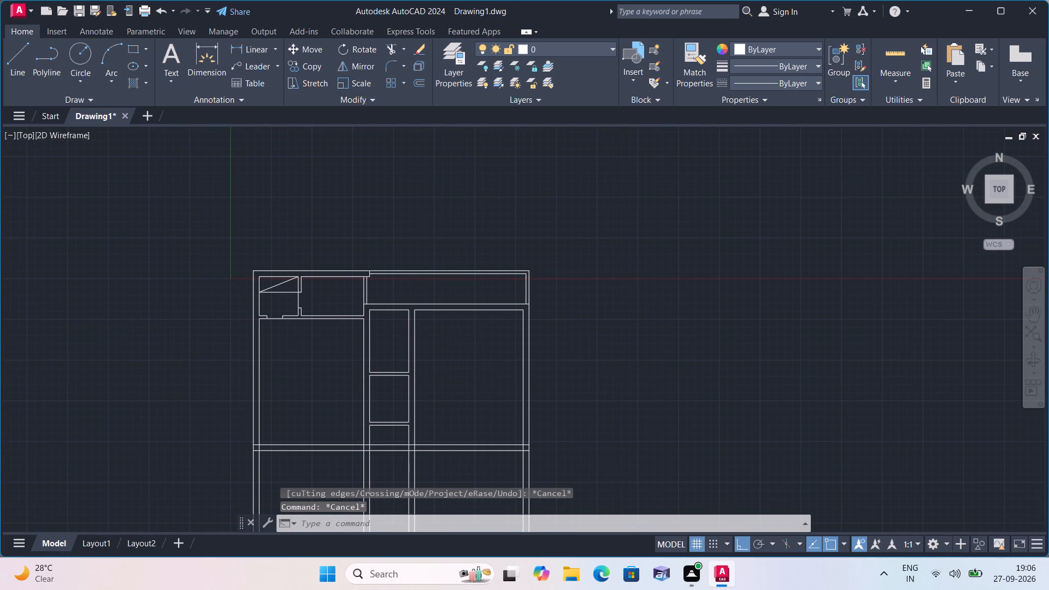
{"action": "scroll", "coordinate": [458, 370], "scroll_direction": "up", "scroll_amount": 1}
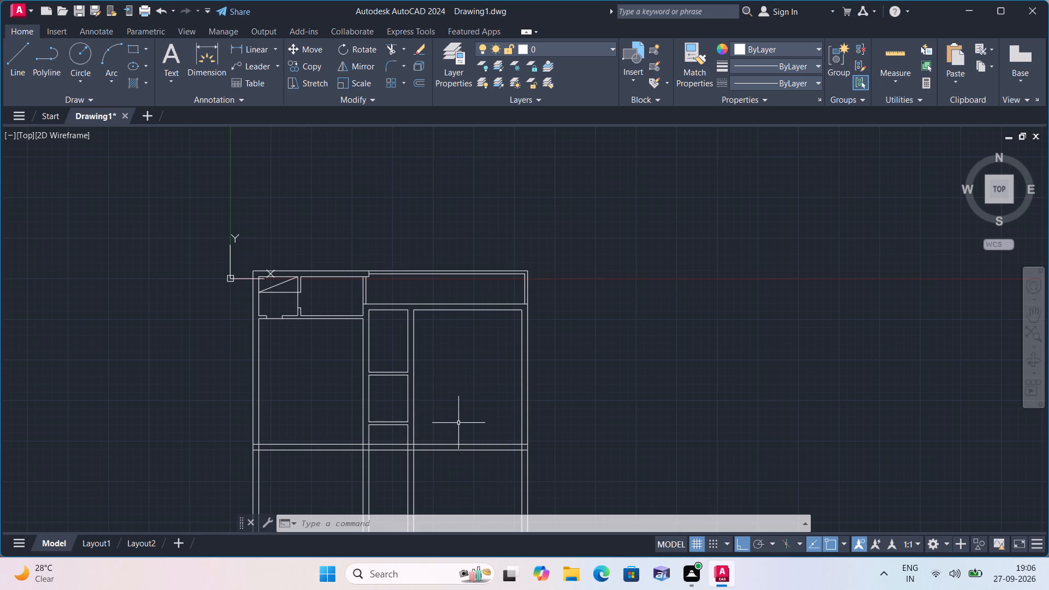
{"action": "middle_click_drag", "start_coordinate": [451, 423], "coordinate": [452, 347]}
{"action": "scroll", "coordinate": [381, 423], "scroll_direction": "up", "scroll_amount": 2}
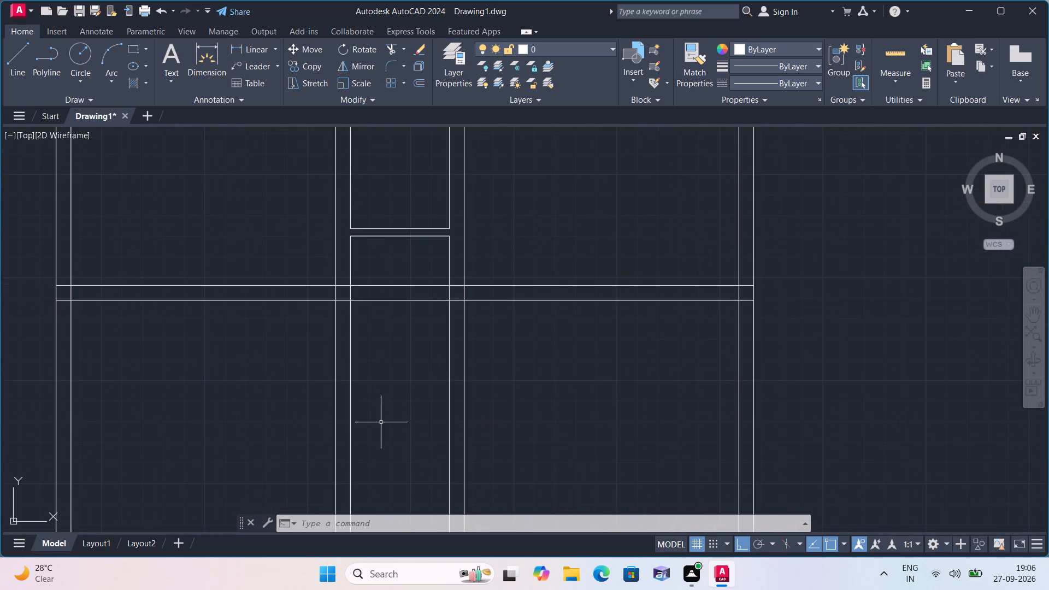
{"action": "middle_click_drag", "start_coordinate": [368, 374], "coordinate": [389, 453]}
{"action": "scroll", "coordinate": [394, 424], "scroll_direction": "up", "scroll_amount": 1}
{"action": "middle_click_drag", "start_coordinate": [390, 406], "coordinate": [451, 514]}
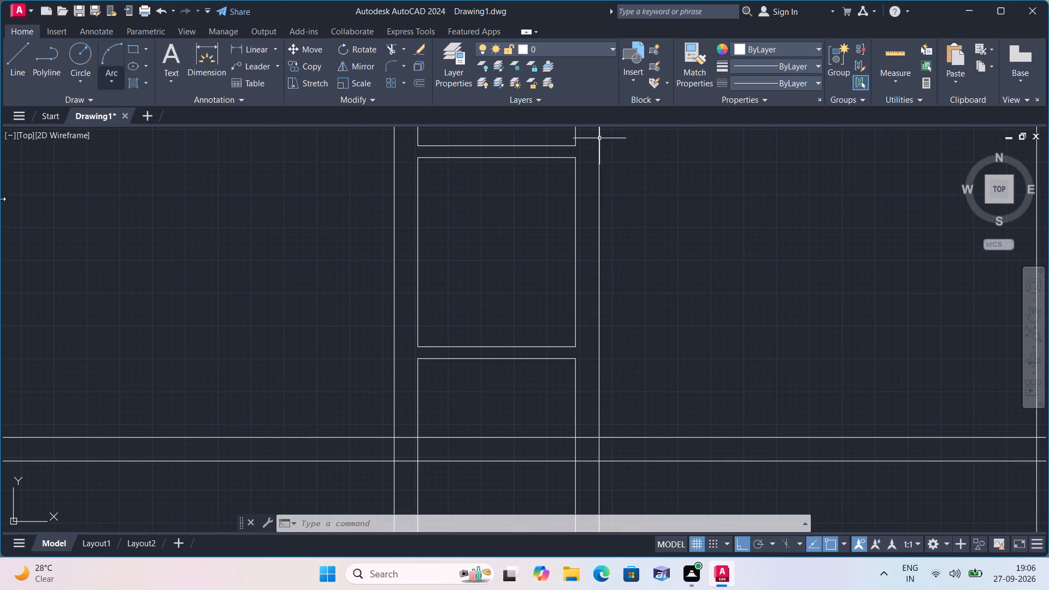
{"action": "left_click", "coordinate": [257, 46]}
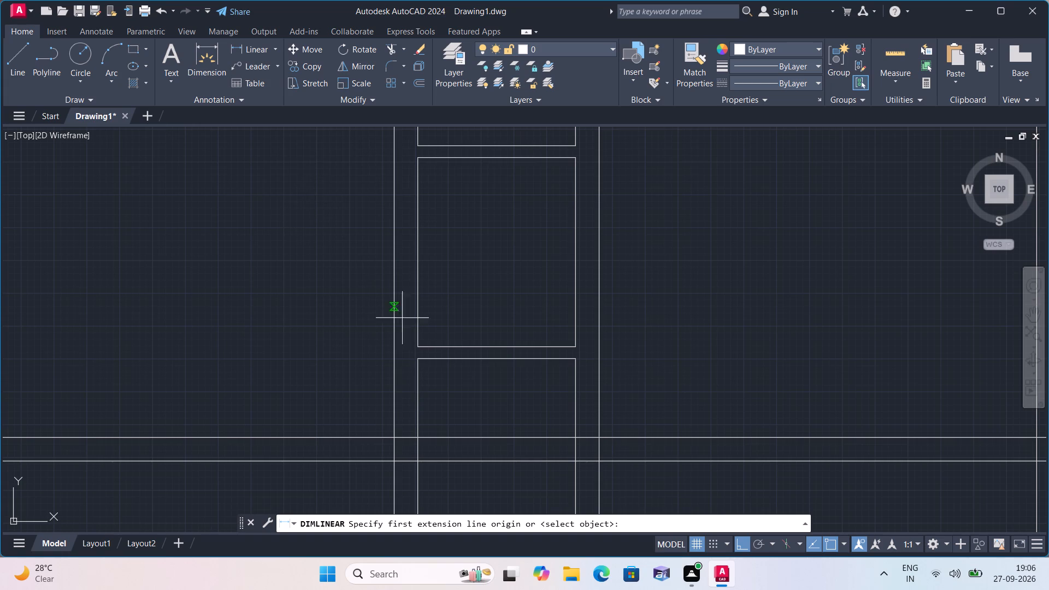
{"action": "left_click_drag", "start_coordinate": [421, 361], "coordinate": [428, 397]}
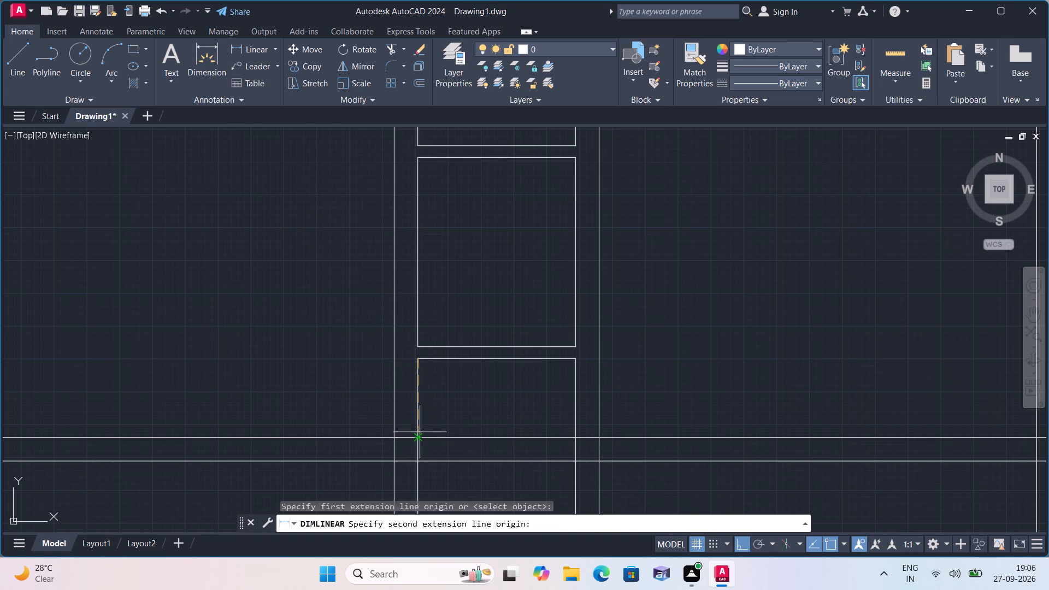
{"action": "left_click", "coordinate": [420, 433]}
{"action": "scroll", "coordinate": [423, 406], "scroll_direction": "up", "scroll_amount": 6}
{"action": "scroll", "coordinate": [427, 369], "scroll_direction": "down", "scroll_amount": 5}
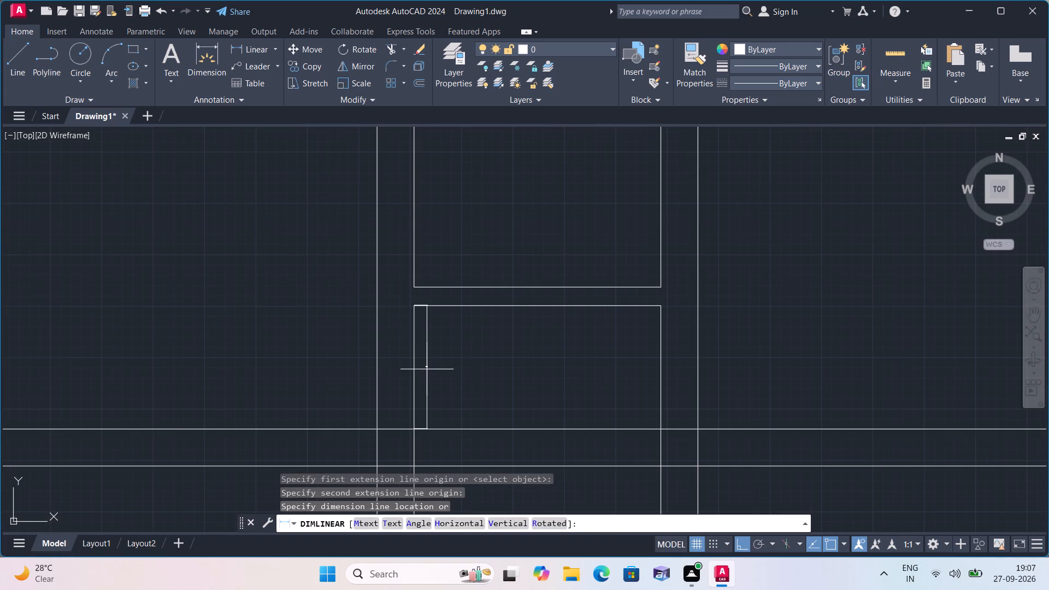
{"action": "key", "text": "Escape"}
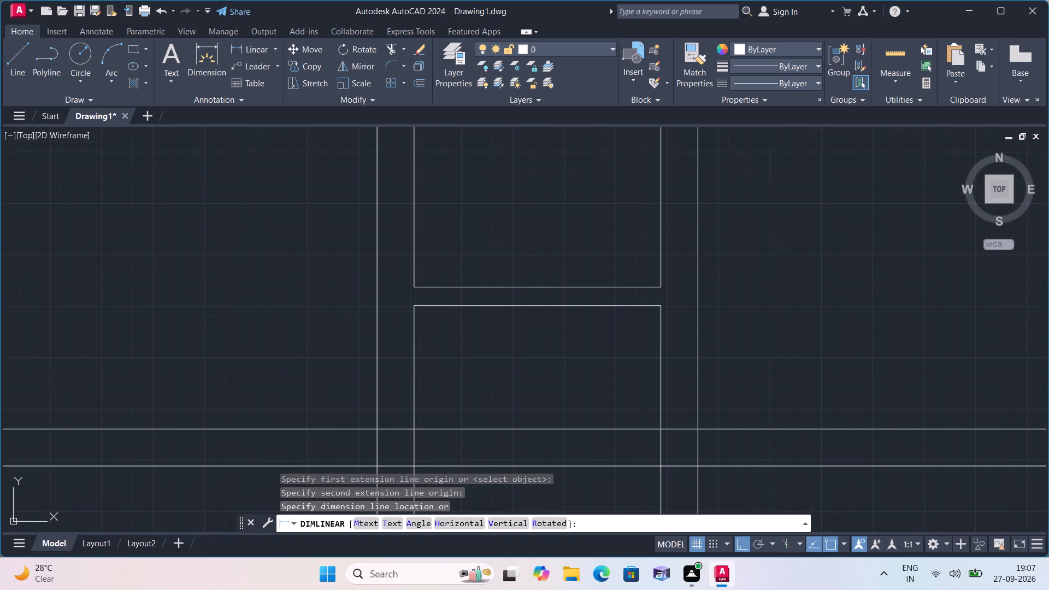
Draw a jamb line across the central bay's left wall 3" above the long horizontal wall, and delete the 3" guide line.
{"action": "type", "text": "l"}
{"action": "key", "text": "space"}
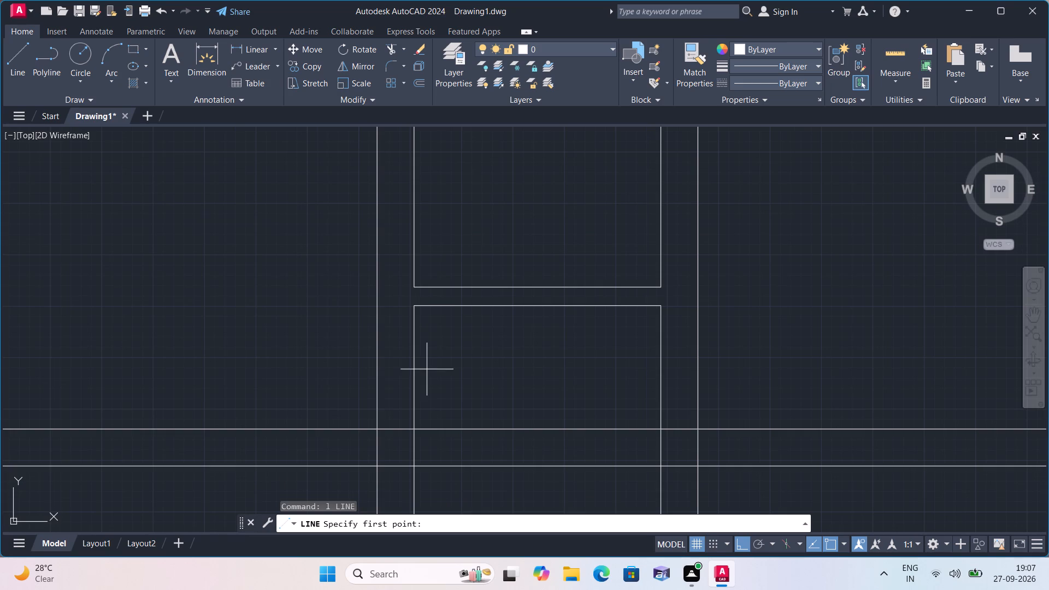
{"action": "left_click", "coordinate": [414, 430]}
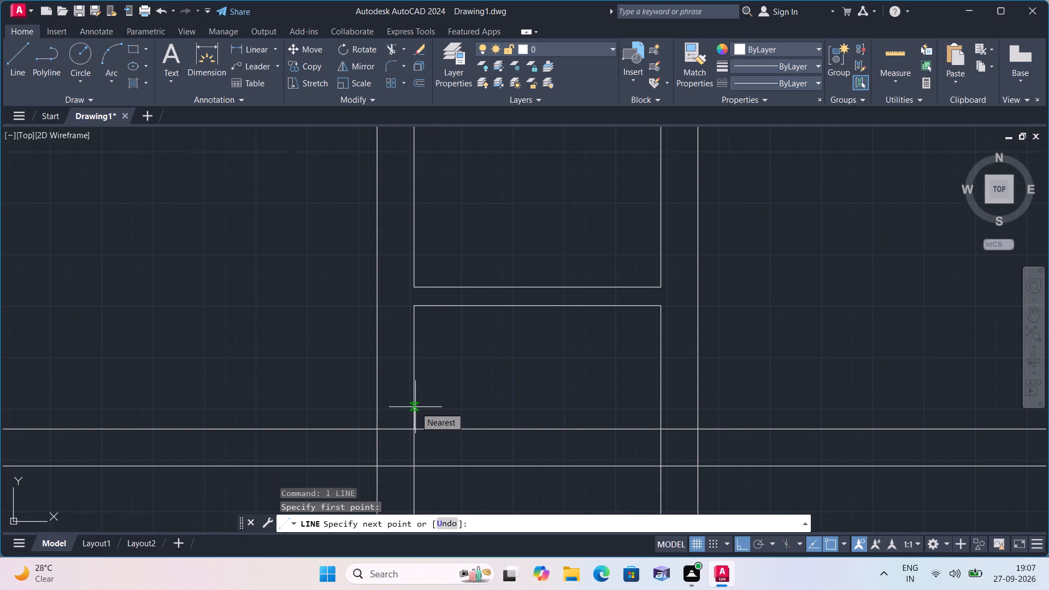
{"action": "type", "text": "3\""}
{"action": "key", "text": "space"}
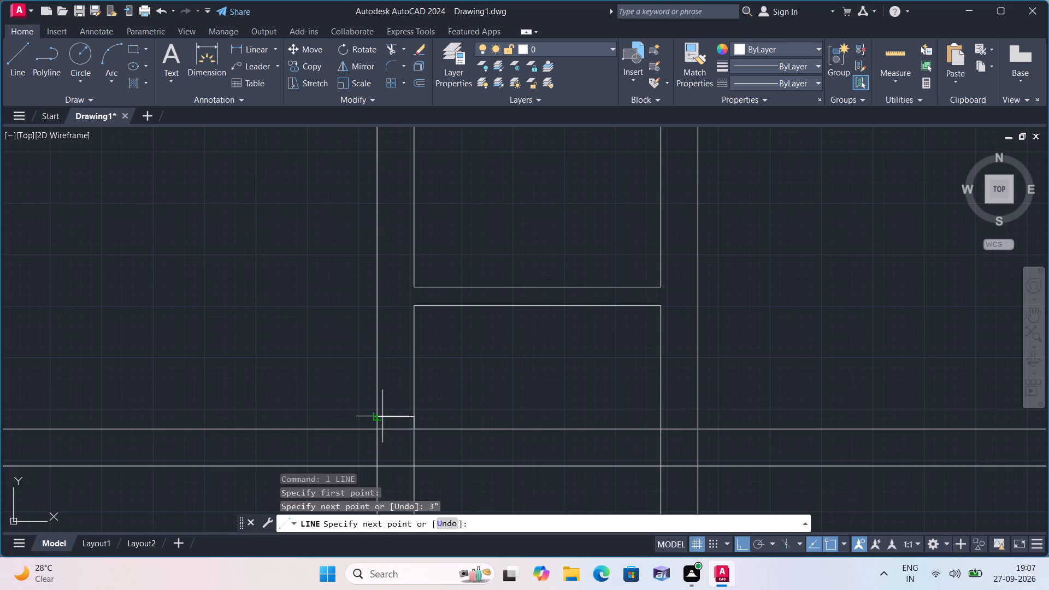
{"action": "left_click", "coordinate": [375, 418]}
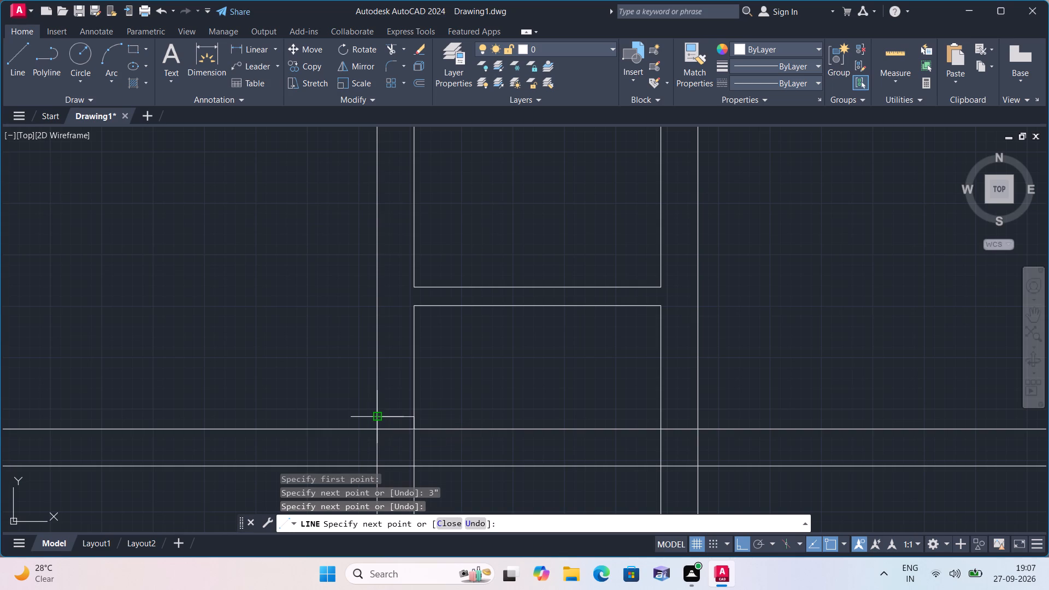
{"action": "key", "text": "space"}
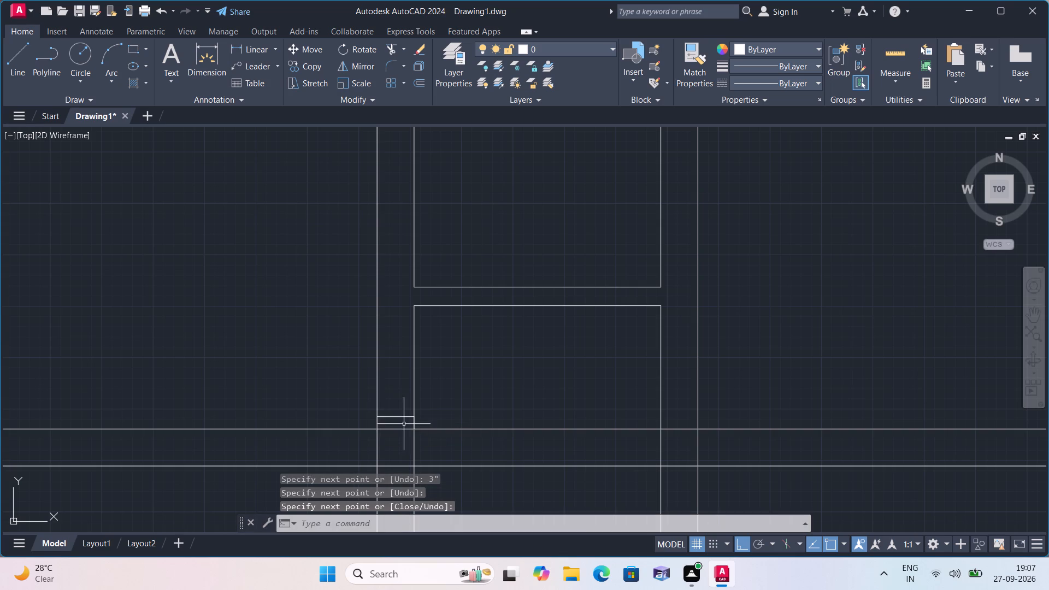
{"action": "scroll", "coordinate": [409, 423], "scroll_direction": "up", "scroll_amount": 1}
{"action": "left_click", "coordinate": [416, 422]}
{"action": "key", "text": "Delete"}
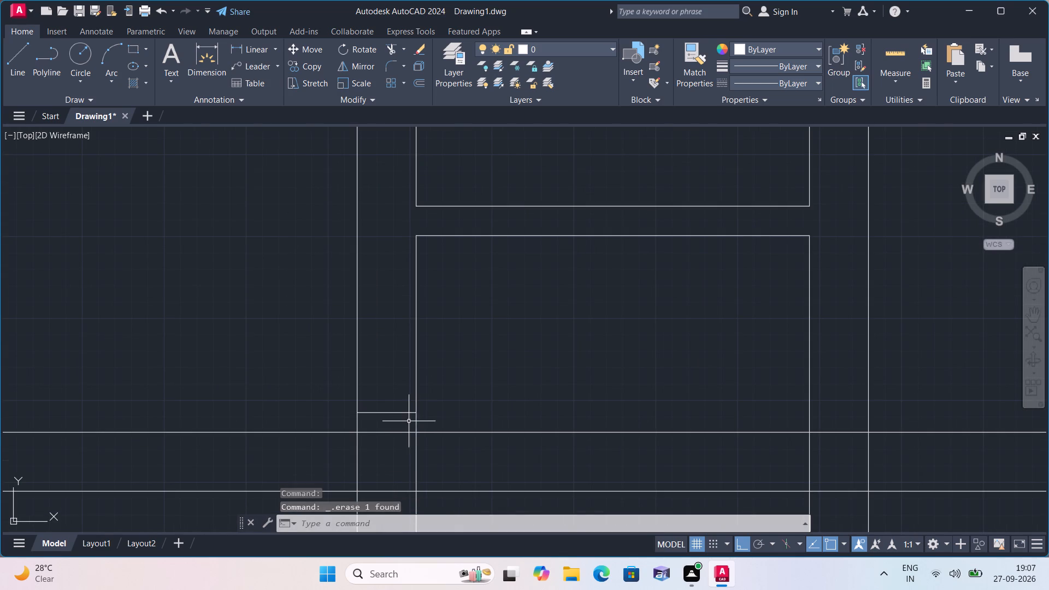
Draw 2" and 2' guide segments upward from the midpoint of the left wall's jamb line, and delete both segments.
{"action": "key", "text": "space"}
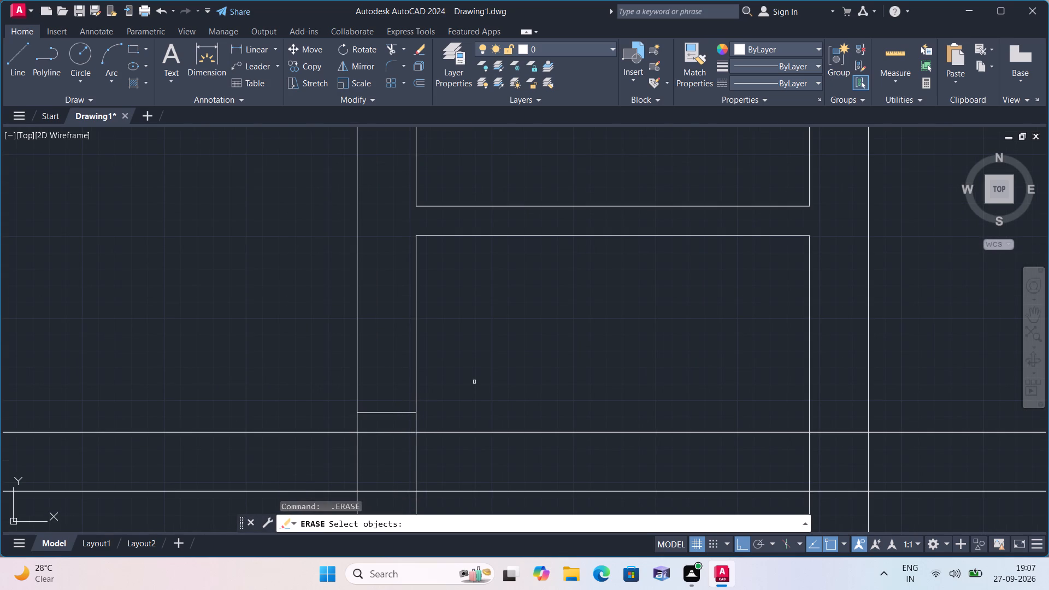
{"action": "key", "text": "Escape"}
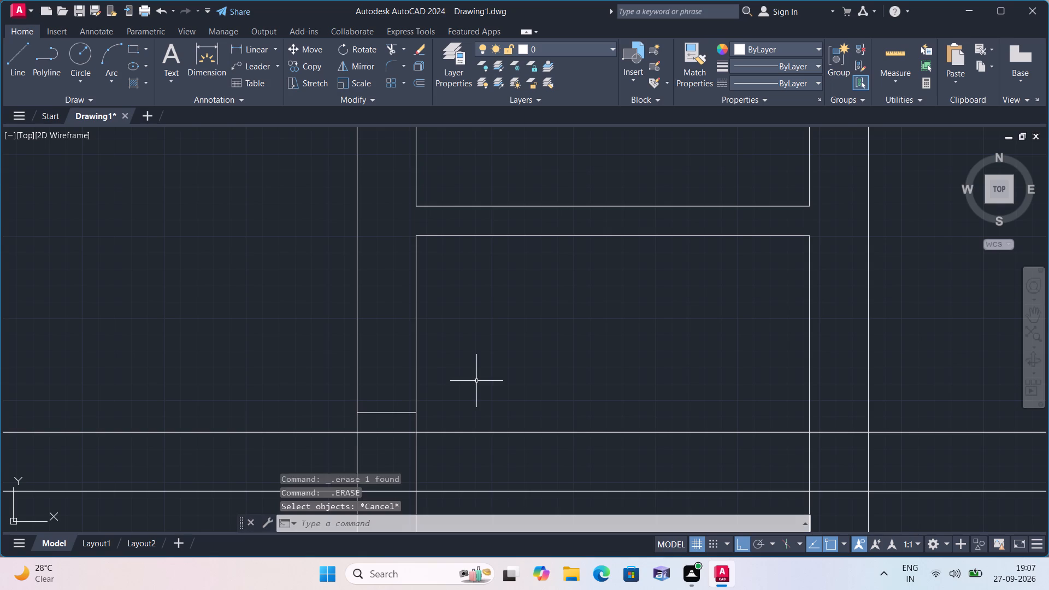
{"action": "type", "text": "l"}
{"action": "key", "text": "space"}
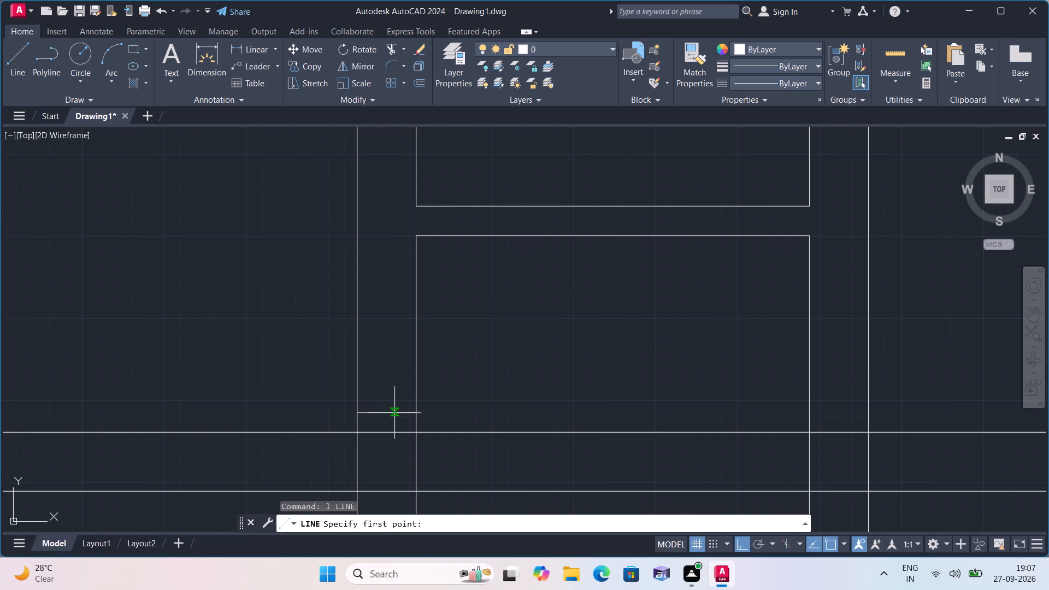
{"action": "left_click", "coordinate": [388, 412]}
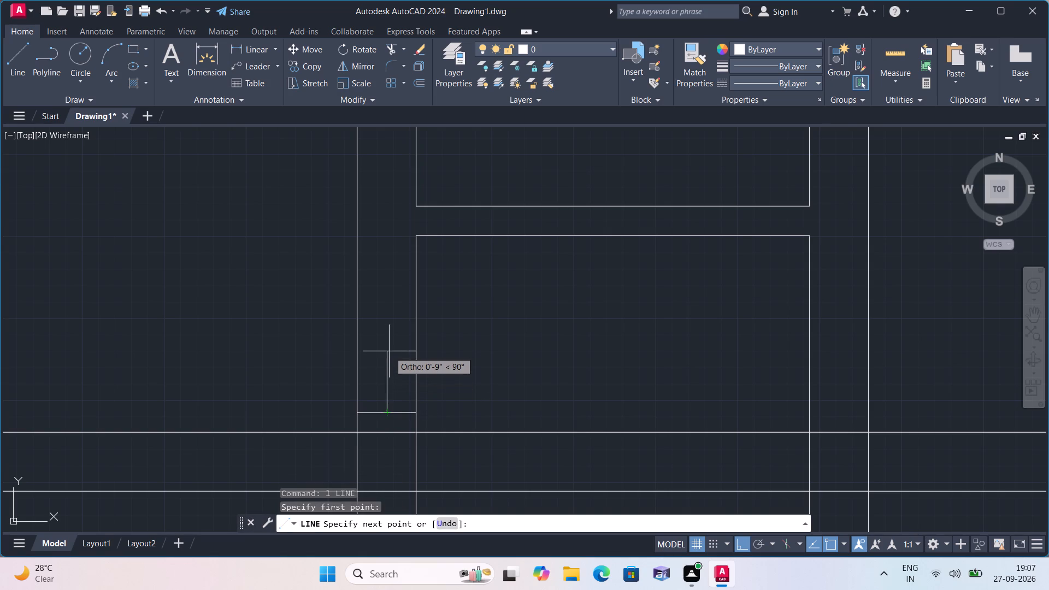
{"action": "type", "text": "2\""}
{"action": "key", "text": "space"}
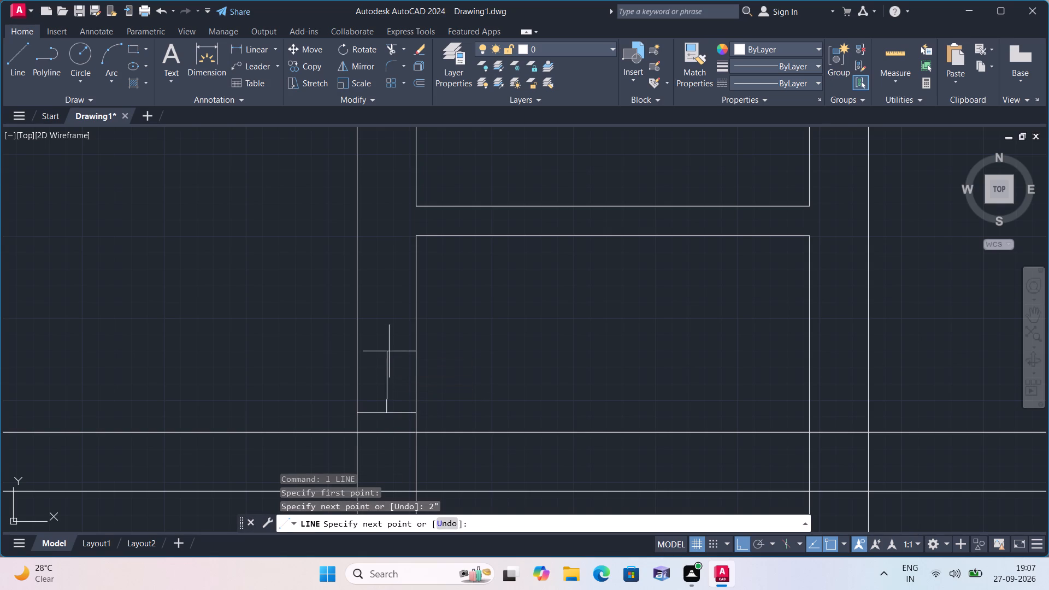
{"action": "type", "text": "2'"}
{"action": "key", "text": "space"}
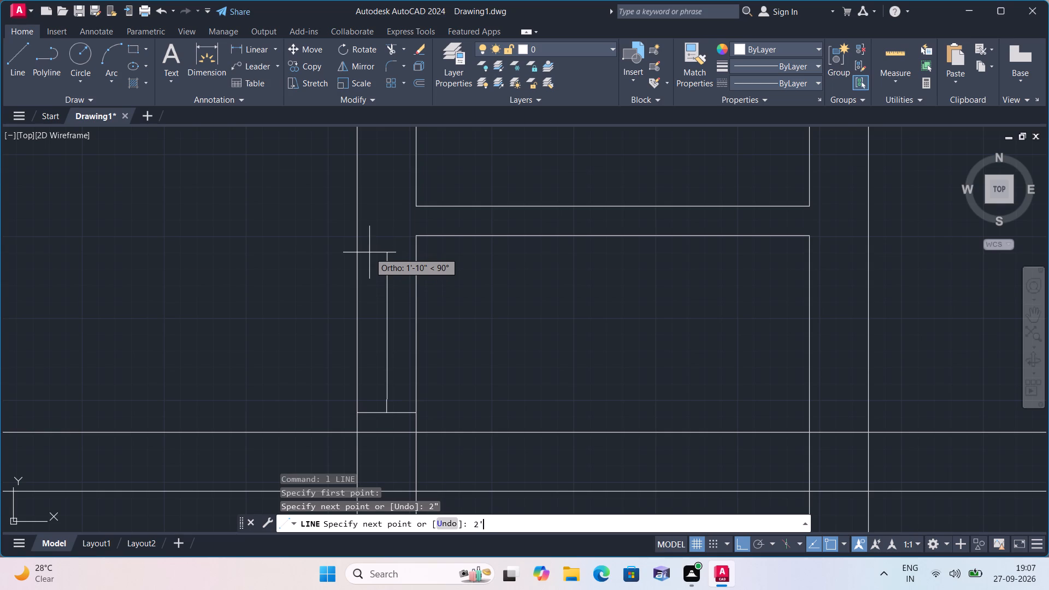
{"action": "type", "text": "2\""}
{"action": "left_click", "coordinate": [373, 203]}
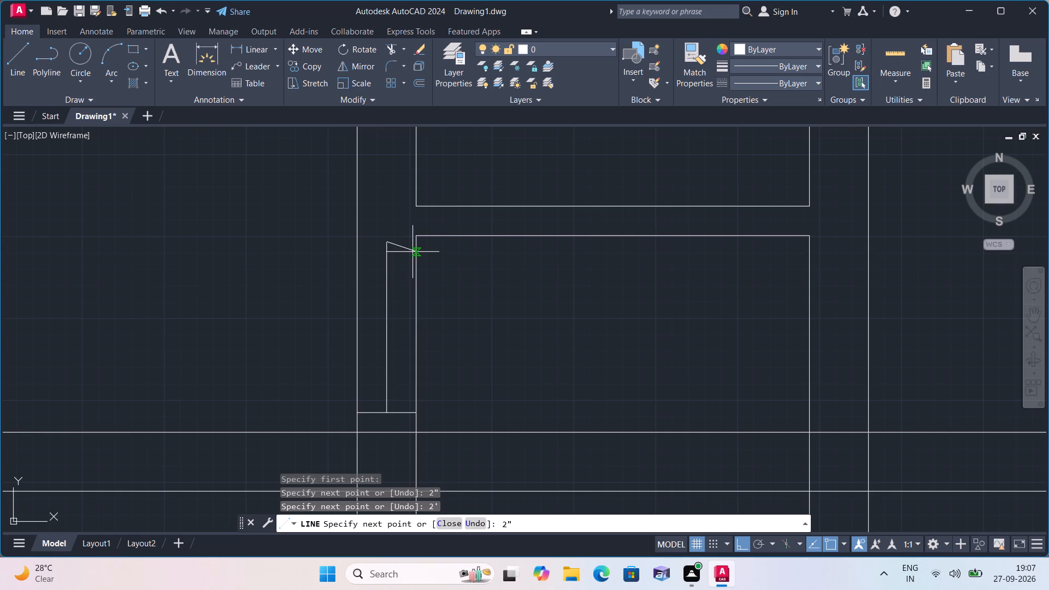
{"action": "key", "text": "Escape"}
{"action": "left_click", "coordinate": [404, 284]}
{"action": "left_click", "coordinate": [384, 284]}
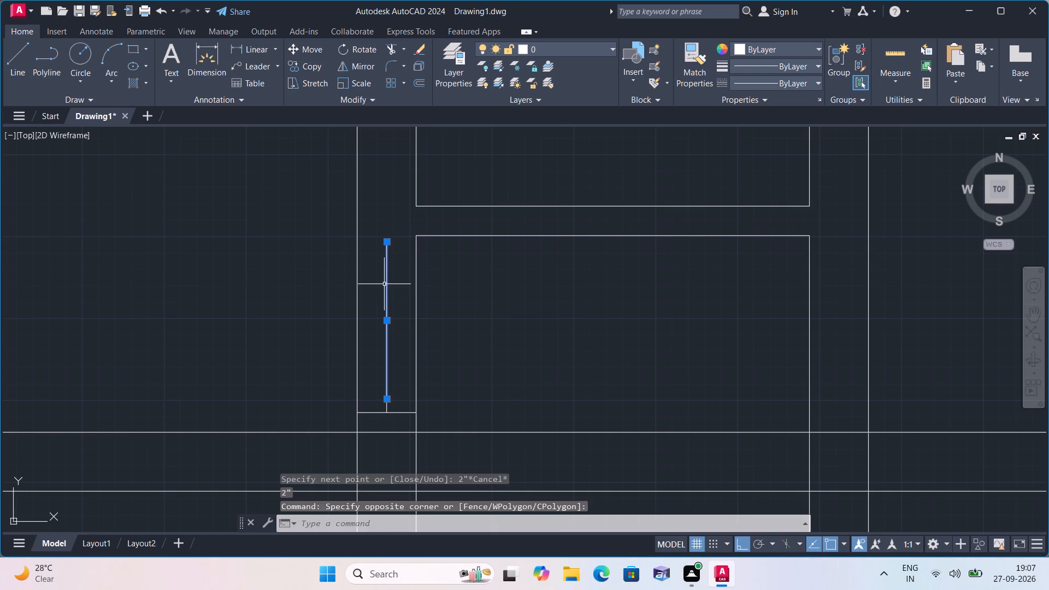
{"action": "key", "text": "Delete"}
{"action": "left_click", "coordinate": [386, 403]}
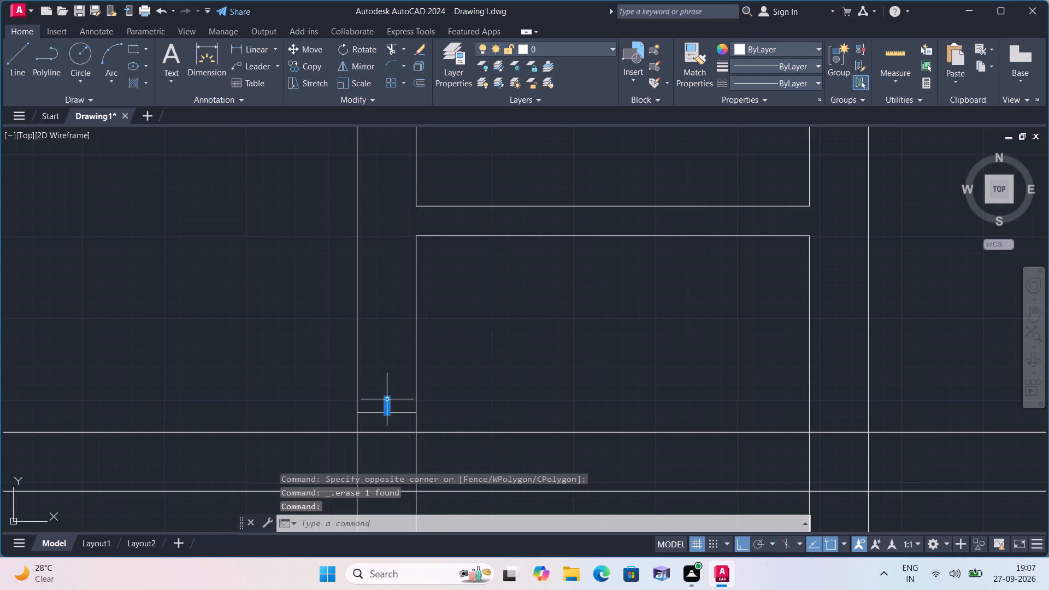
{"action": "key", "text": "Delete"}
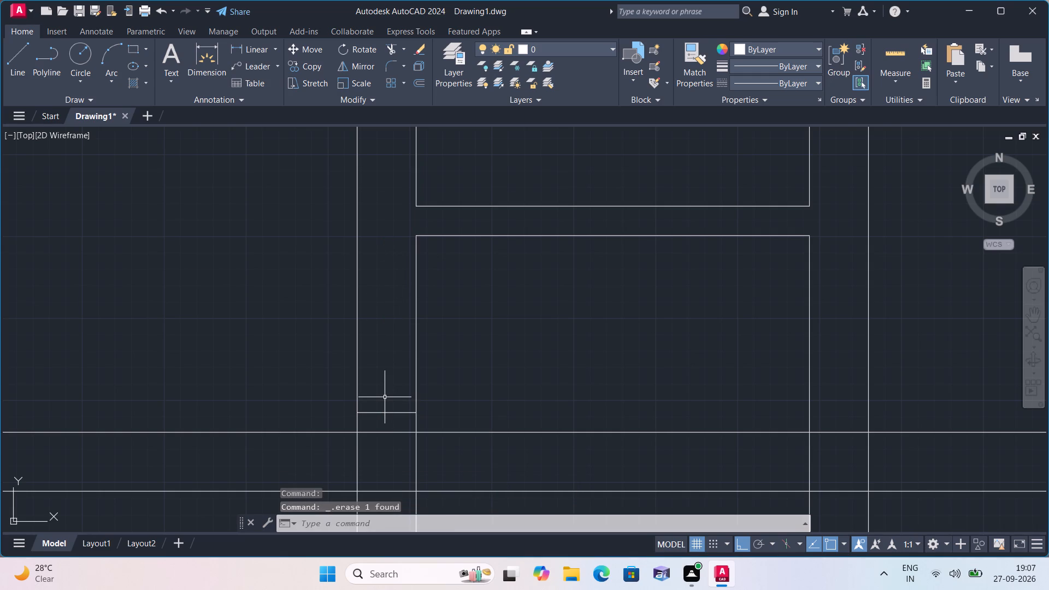
Replace the jamb line across the central bay's left wall with one 2" above the long horizontal wall, and delete the 2" guide line.
{"action": "left_click", "coordinate": [393, 412]}
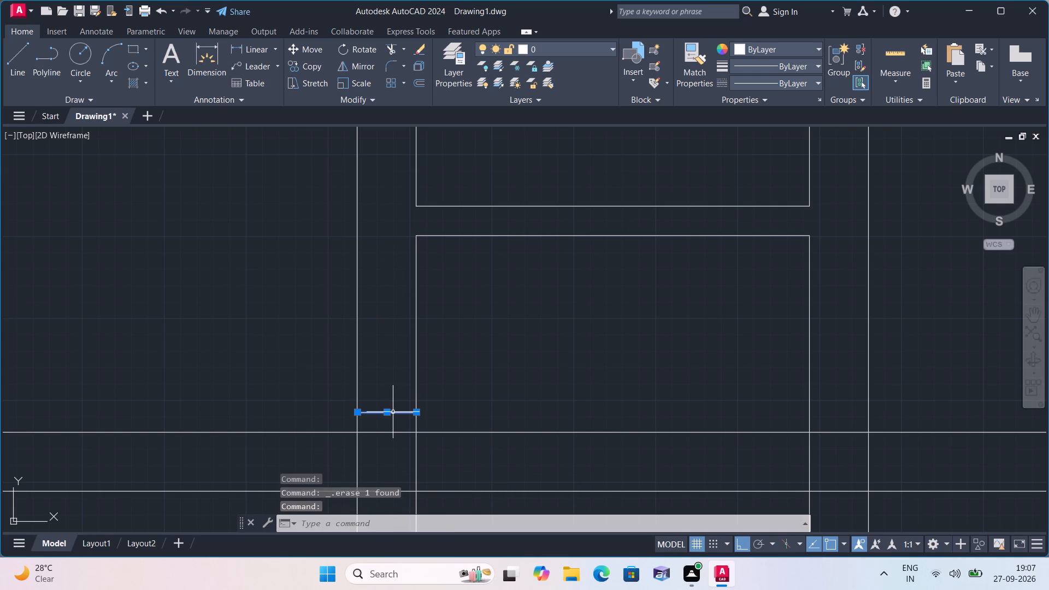
{"action": "key", "text": "Delete"}
{"action": "key", "text": "l"}
{"action": "key", "text": "space"}
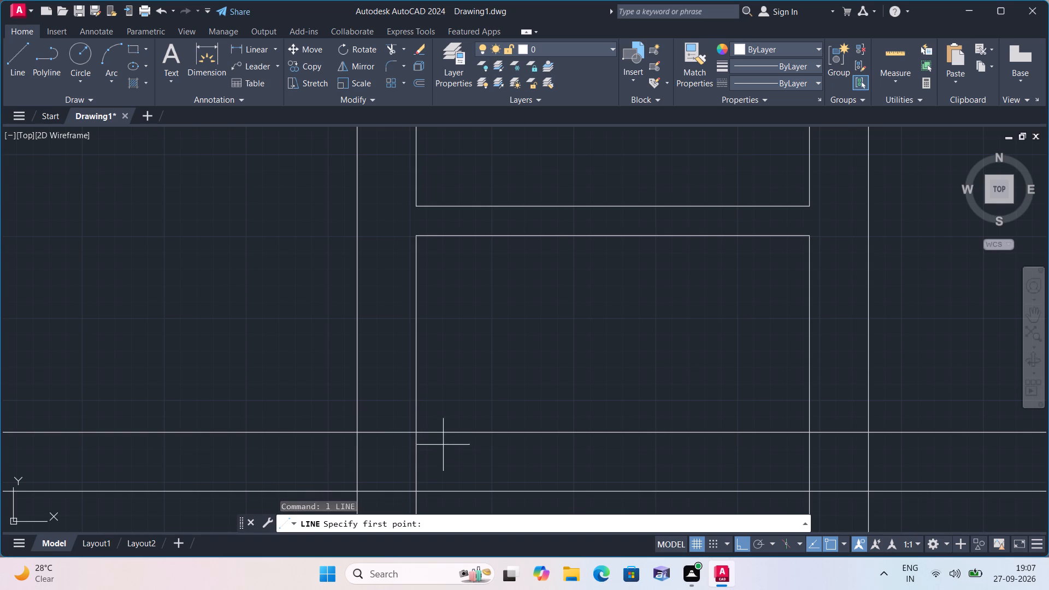
{"action": "left_click", "coordinate": [417, 432]}
{"action": "type", "text": "2\""}
{"action": "key", "text": "space"}
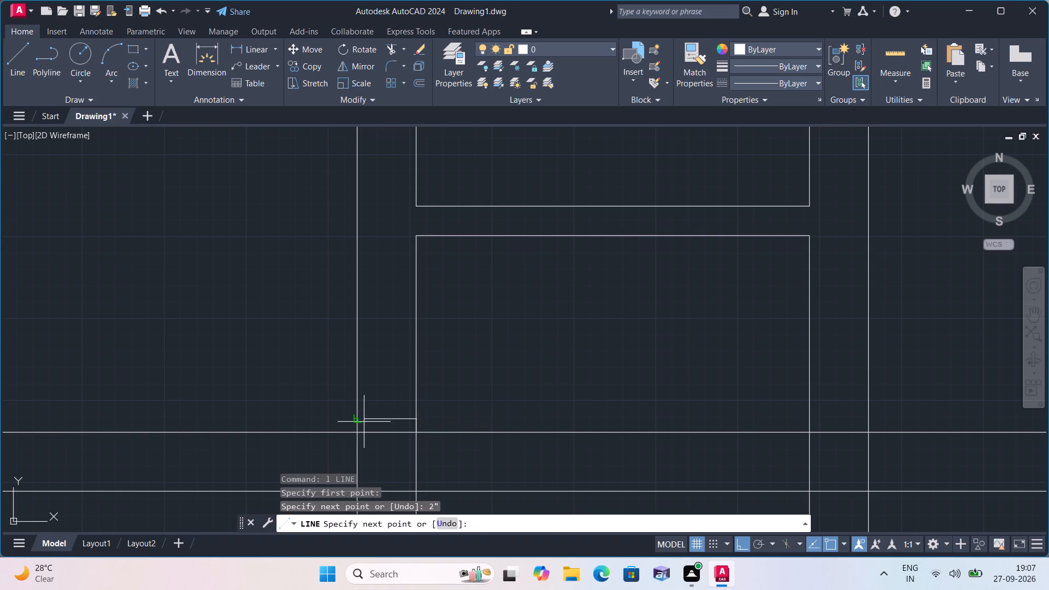
{"action": "left_click", "coordinate": [359, 420]}
{"action": "key", "text": "space"}
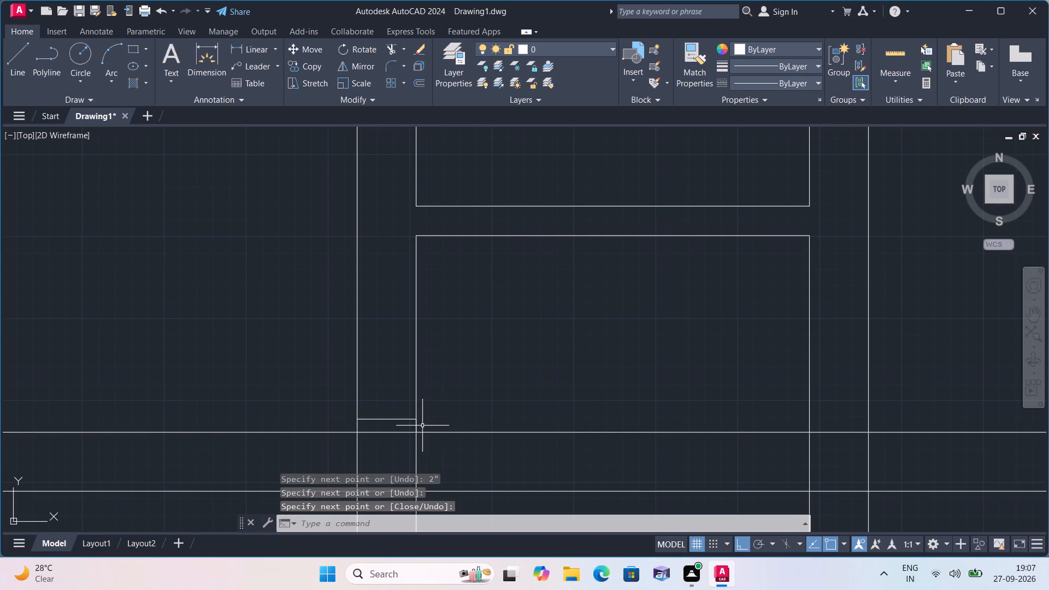
{"action": "left_click", "coordinate": [416, 424]}
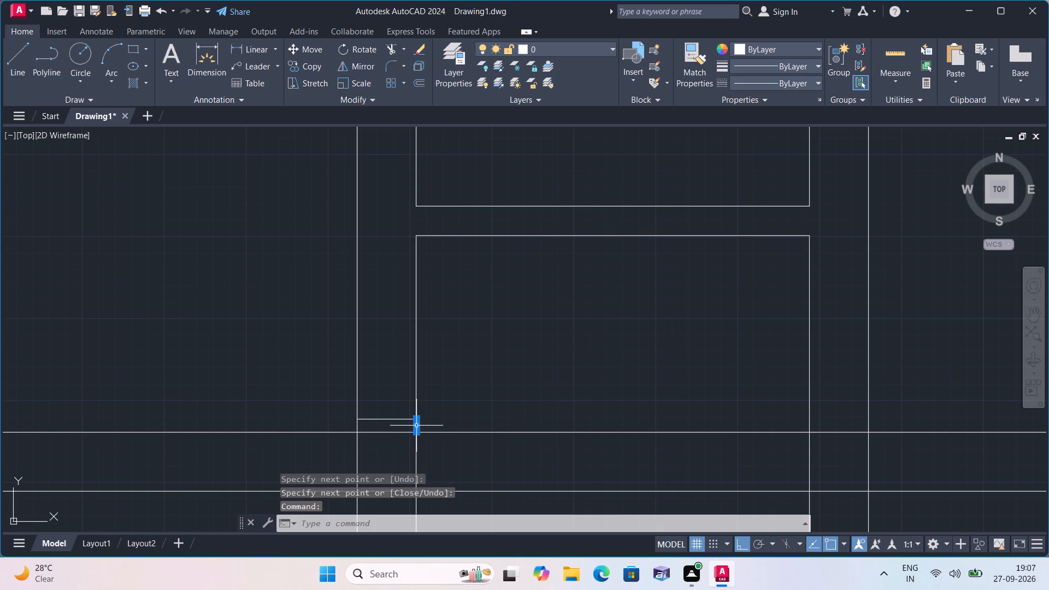
{"action": "key", "text": "Delete"}
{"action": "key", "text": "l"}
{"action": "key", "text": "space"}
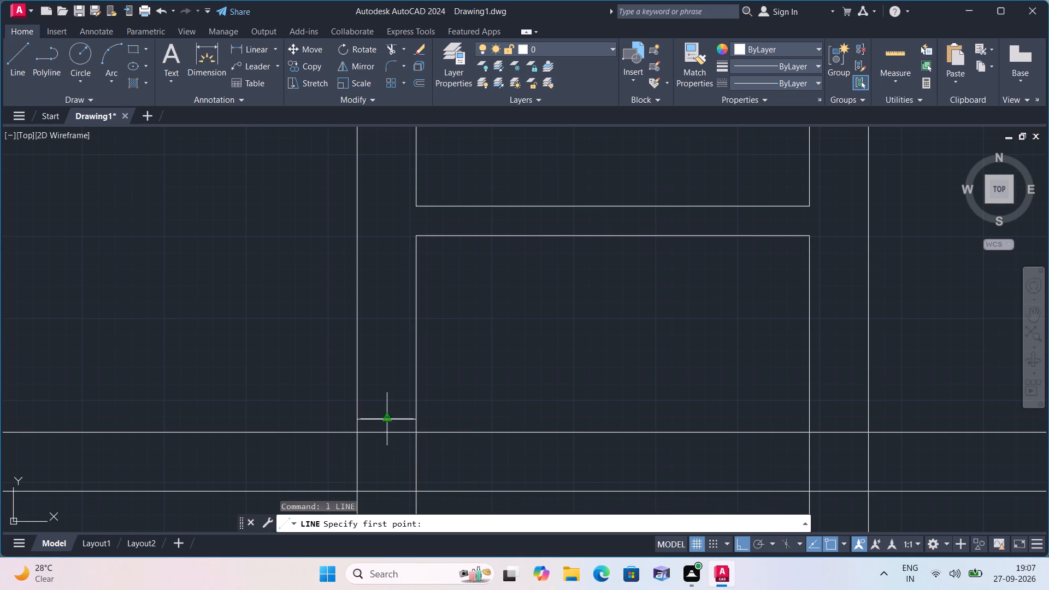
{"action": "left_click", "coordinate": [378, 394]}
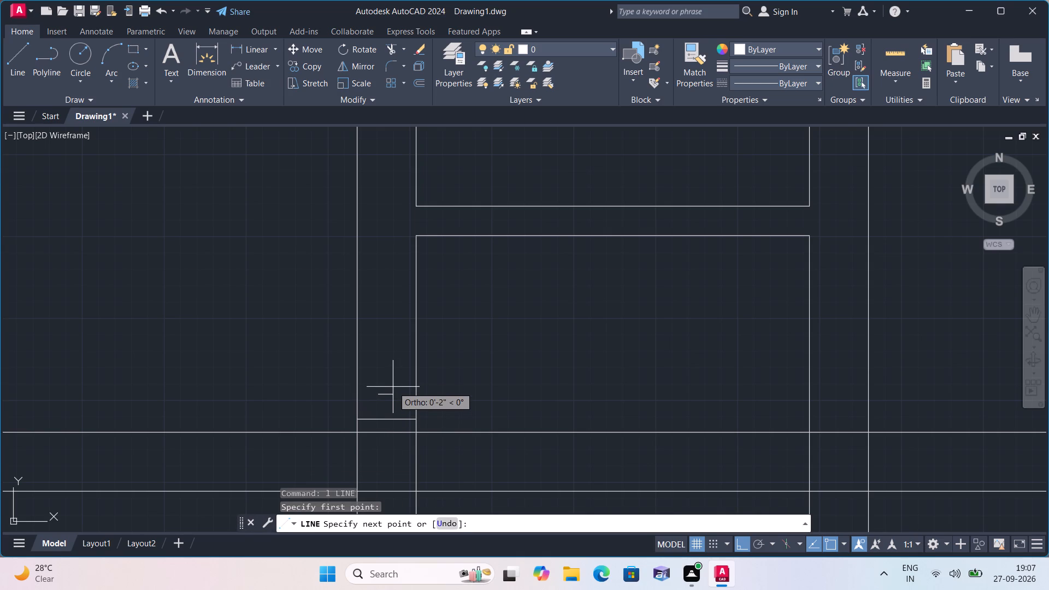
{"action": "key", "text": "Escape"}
Lay out 2", 2' and 2" segments upward from the new jamb line's midpoint, and delete the upper two segments.
{"action": "key", "text": "space"}
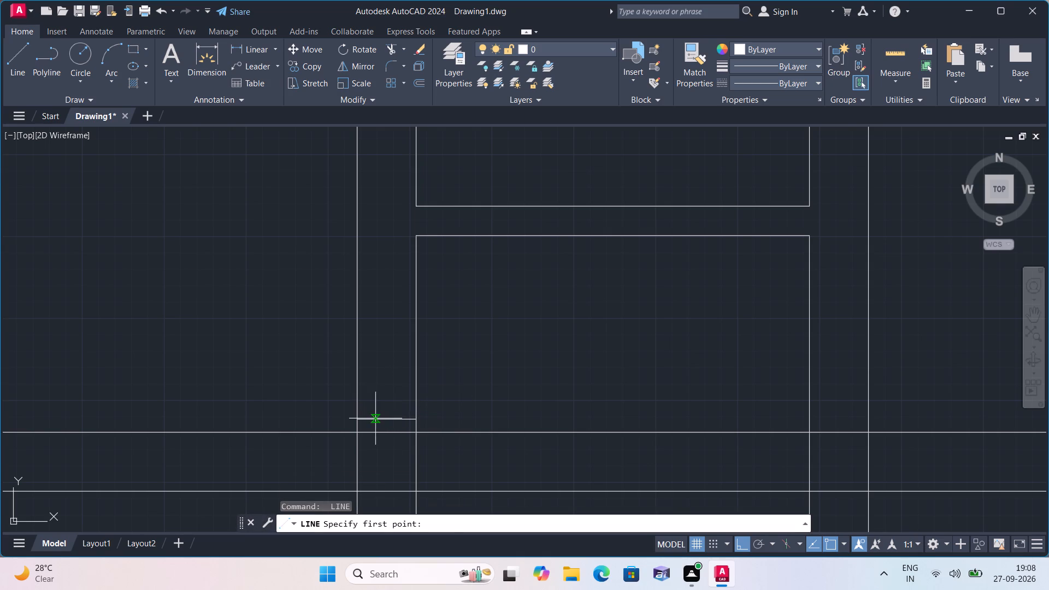
{"action": "left_click", "coordinate": [385, 420]}
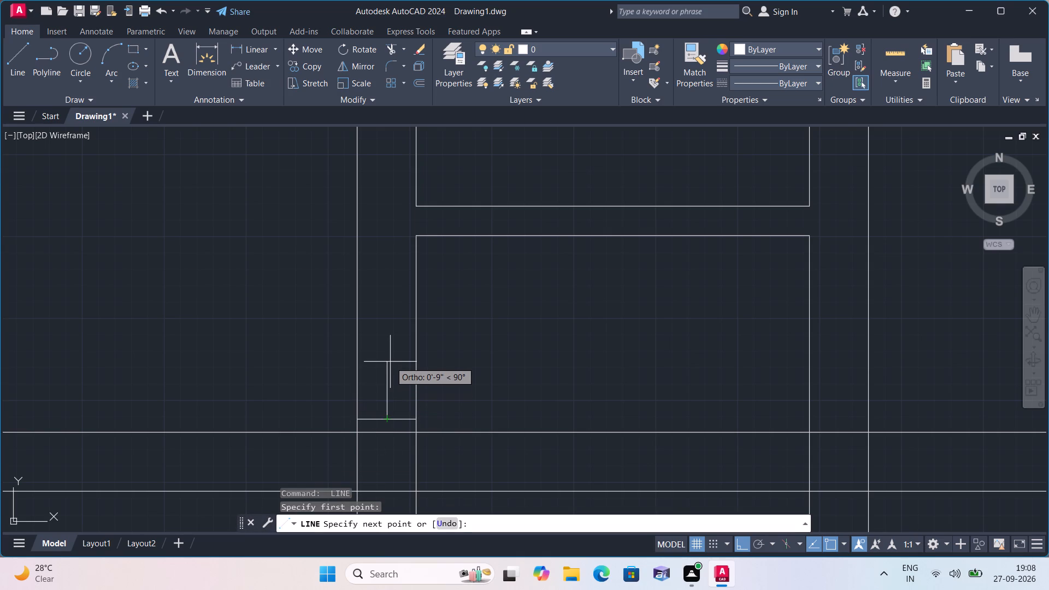
{"action": "key", "text": "2"}
{"action": "type", "text": "\""}
{"action": "key", "text": "space"}
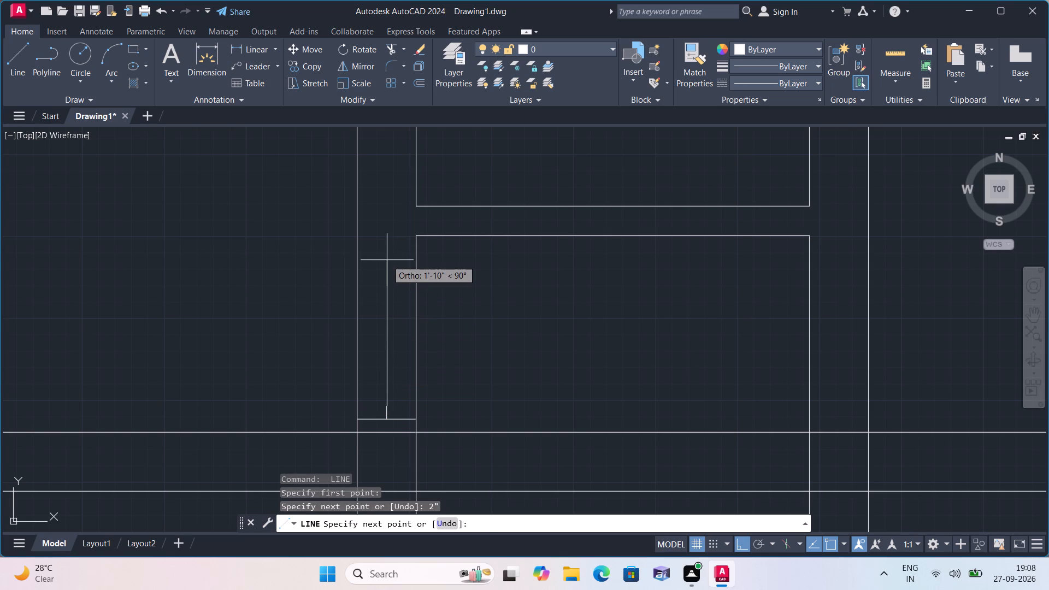
{"action": "type", "text": "2'"}
{"action": "key", "text": "space"}
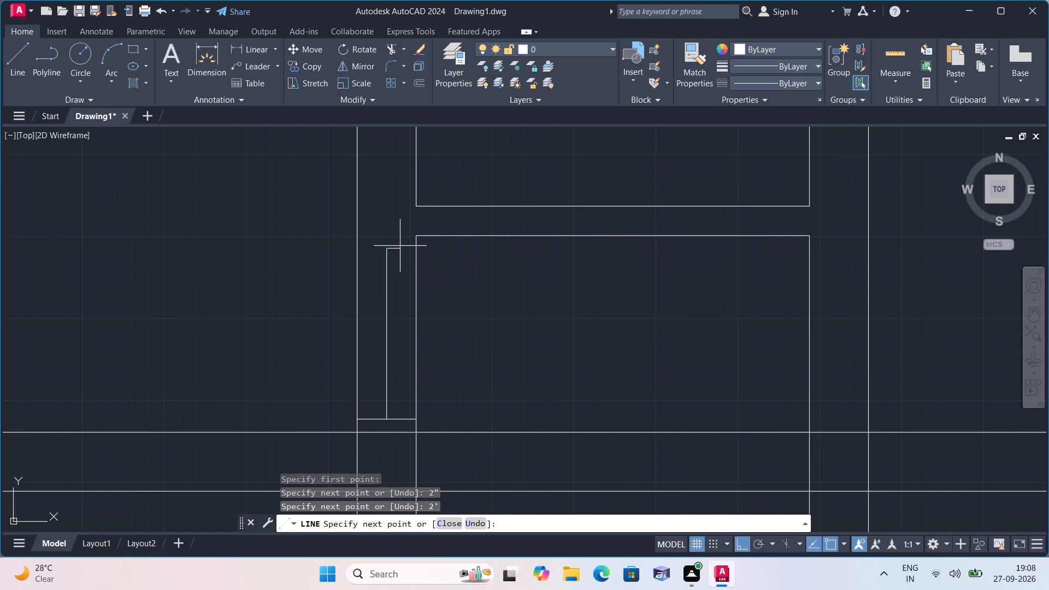
{"action": "scroll", "coordinate": [394, 223], "scroll_direction": "up", "scroll_amount": 1}
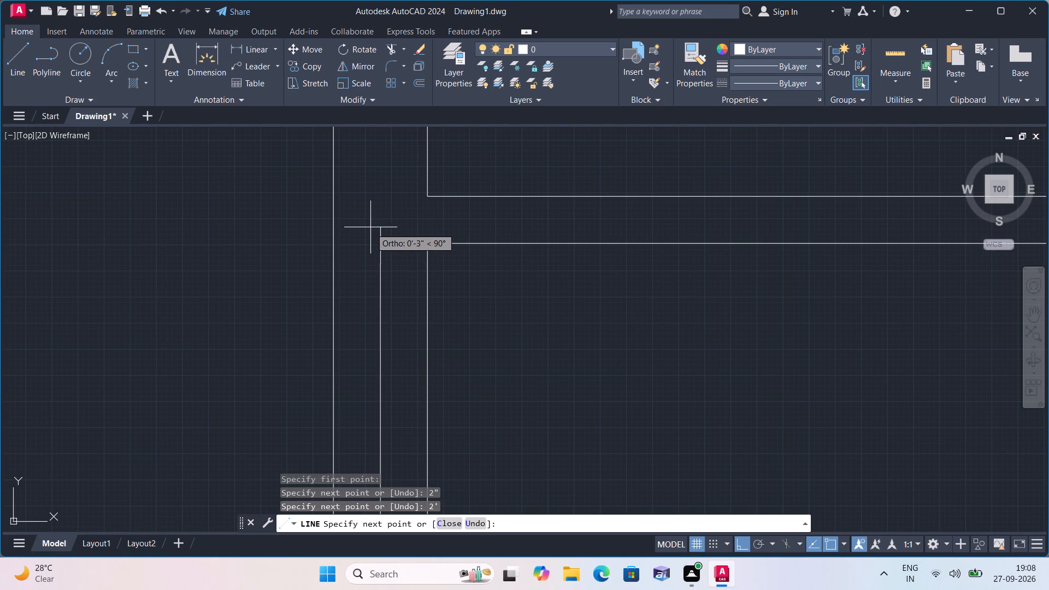
{"action": "key", "text": "2"}
{"action": "type", "text": "\""}
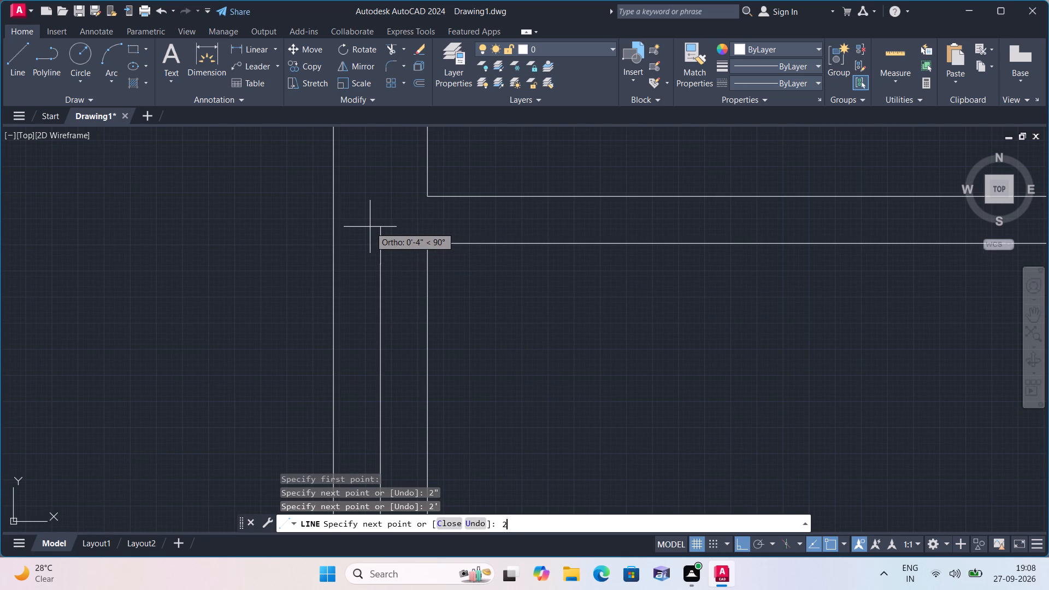
{"action": "key", "text": "space"}
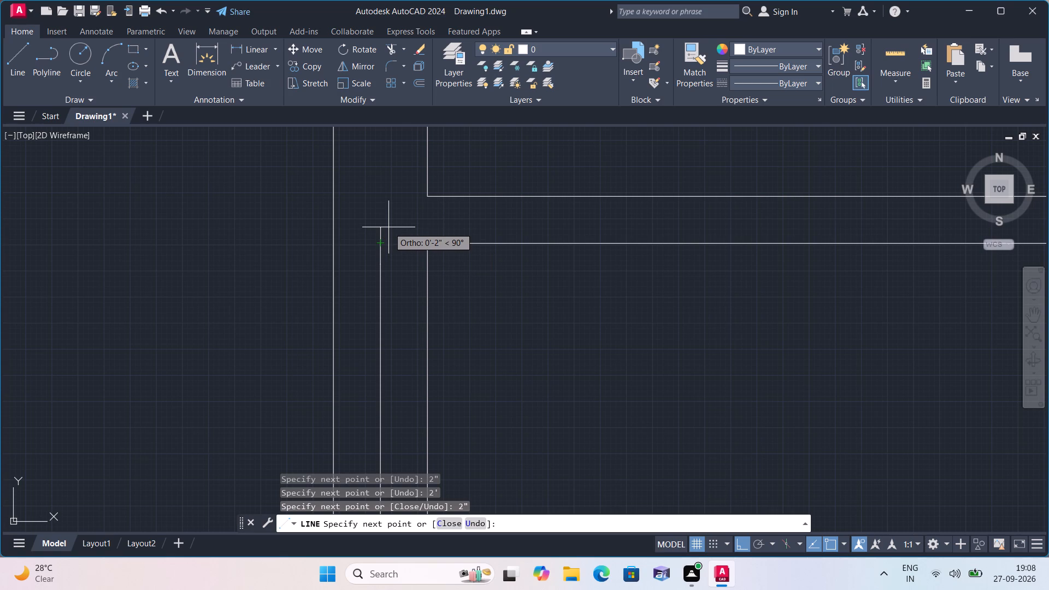
{"action": "key", "text": "Escape"}
{"action": "left_click", "coordinate": [401, 259]}
{"action": "left_click", "coordinate": [357, 306]}
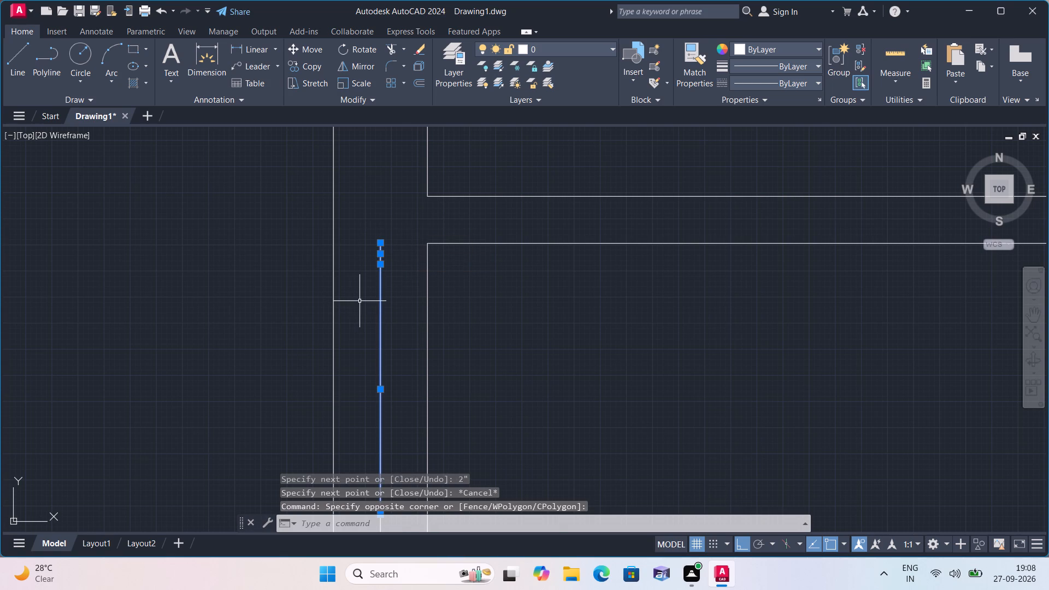
{"action": "key", "text": "Delete"}
Draw a jamb line across the central bay's left wall 3" below the lower cross partition, and delete the 3" guide line.
{"action": "type", "text": "l"}
{"action": "key", "text": "space"}
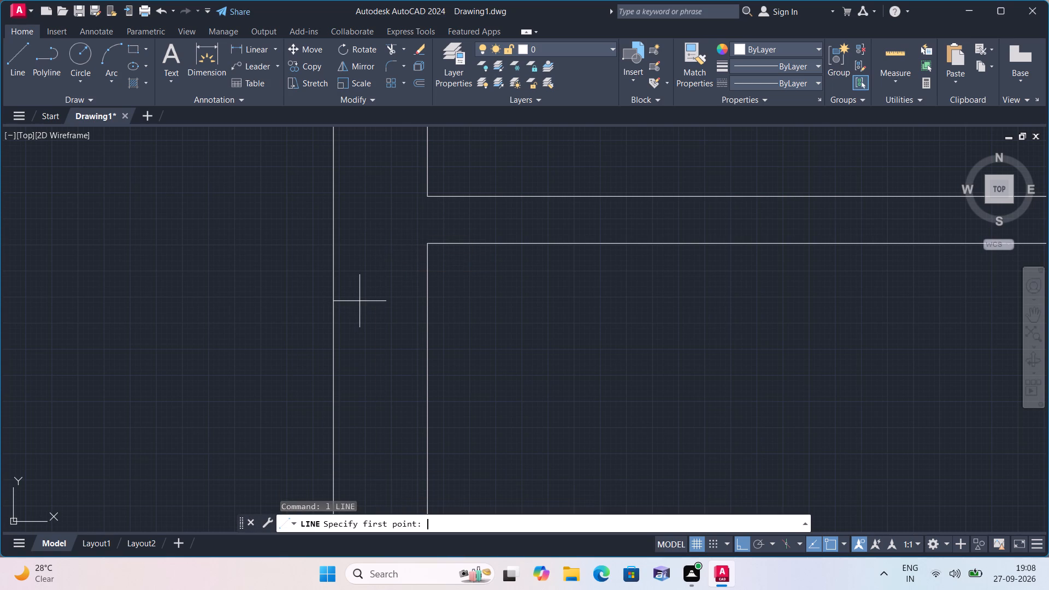
{"action": "scroll", "coordinate": [361, 297], "scroll_direction": "up", "scroll_amount": 1}
{"action": "left_click_drag", "start_coordinate": [464, 212], "coordinate": [465, 220]}
{"action": "scroll", "coordinate": [466, 256], "scroll_direction": "down", "scroll_amount": 2}
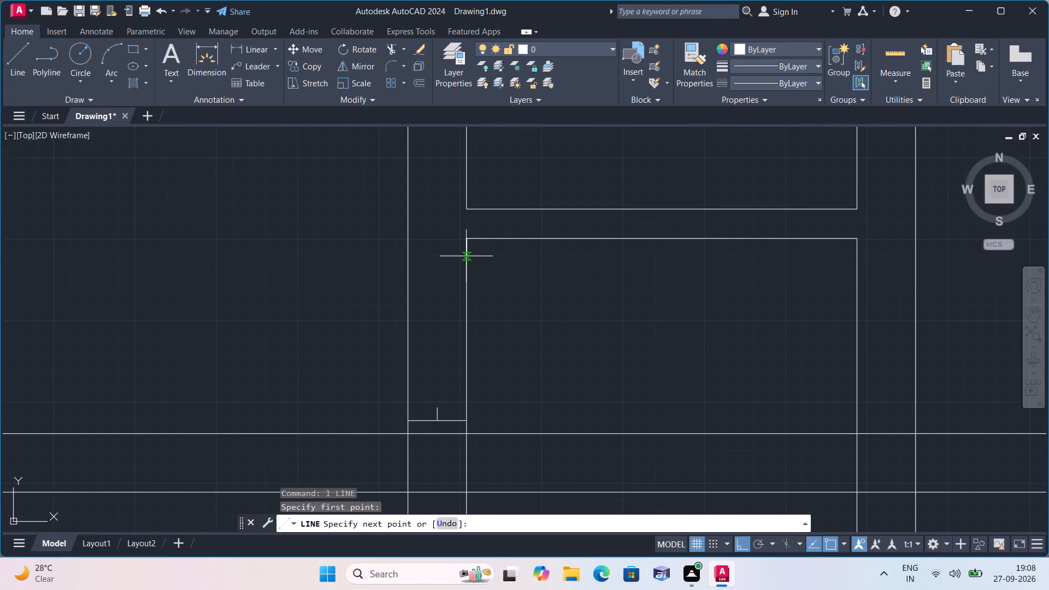
{"action": "type", "text": "3\""}
{"action": "key", "text": "space"}
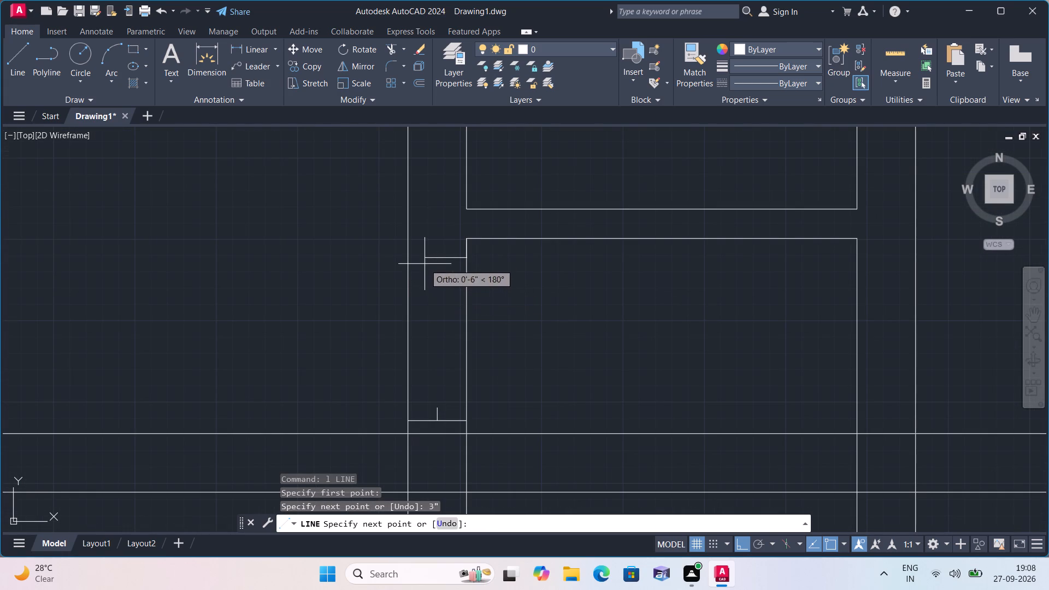
{"action": "left_click", "coordinate": [407, 256]}
{"action": "key", "text": "space"}
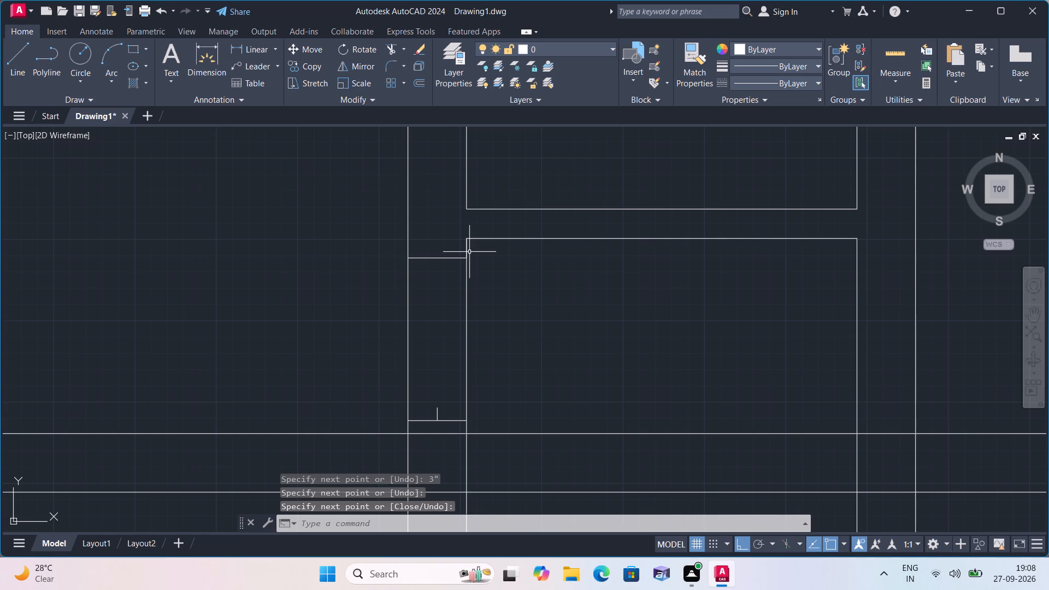
{"action": "left_click", "coordinate": [467, 249]}
{"action": "key", "text": "Delete"}
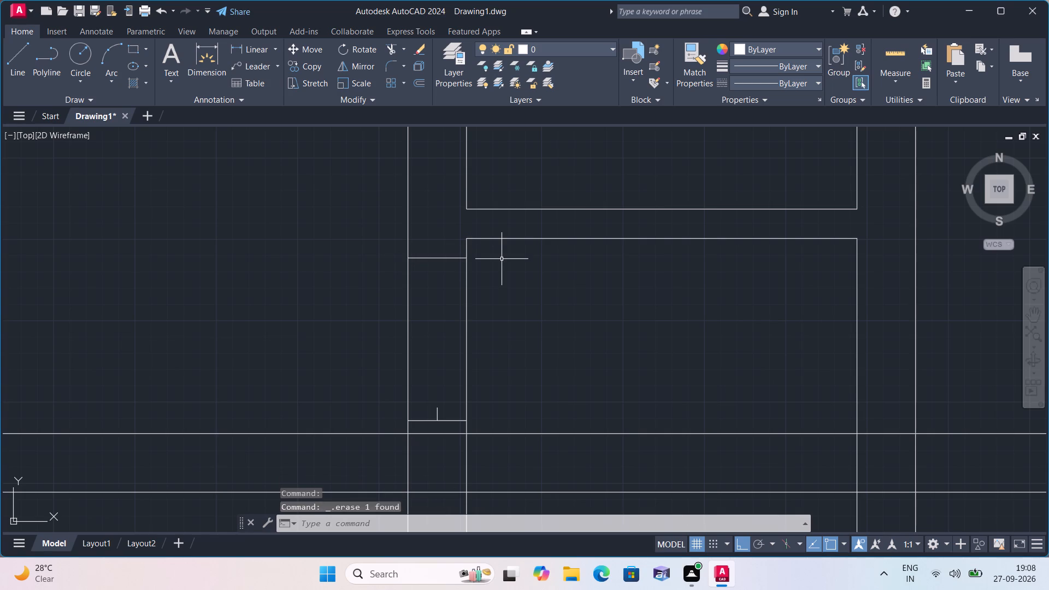
Draw a jamb line across the central bay's right wall 3" below the cross partition, and delete the 3" guide line.
{"action": "middle_click_drag", "start_coordinate": [536, 310], "coordinate": [421, 268]}
{"action": "scroll", "coordinate": [519, 306], "scroll_direction": "down", "scroll_amount": 1}
{"action": "key", "text": "space"}
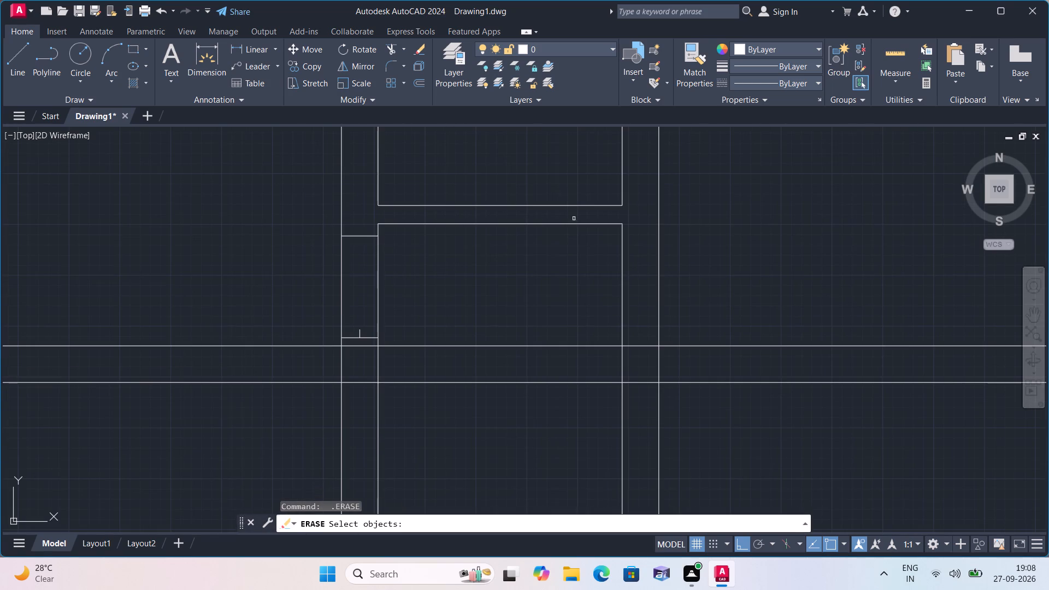
{"action": "key", "text": "Escape"}
{"action": "key", "text": "l"}
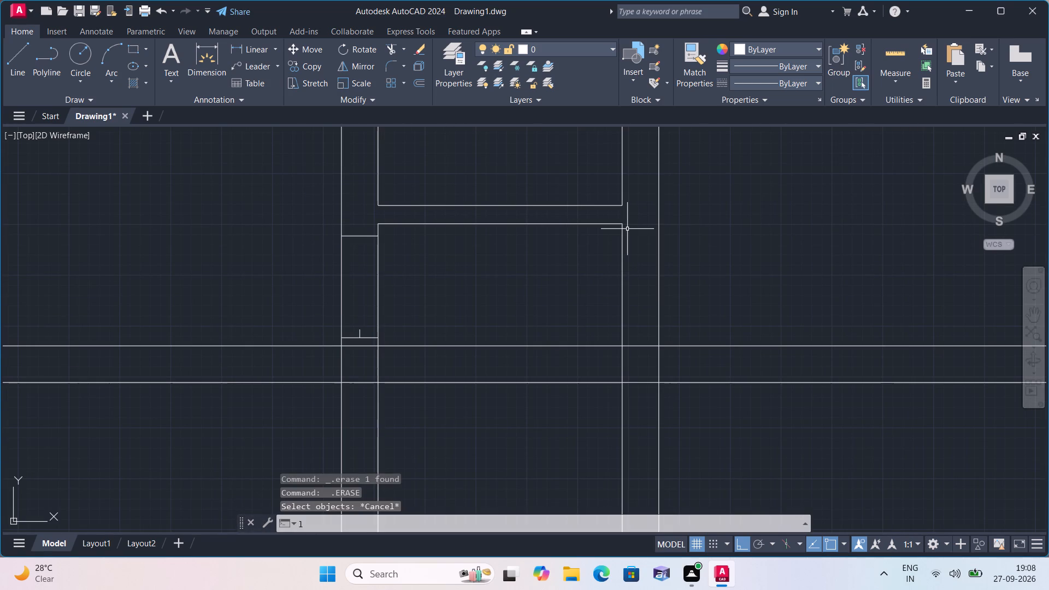
{"action": "key", "text": "space"}
{"action": "left_click", "coordinate": [623, 224]}
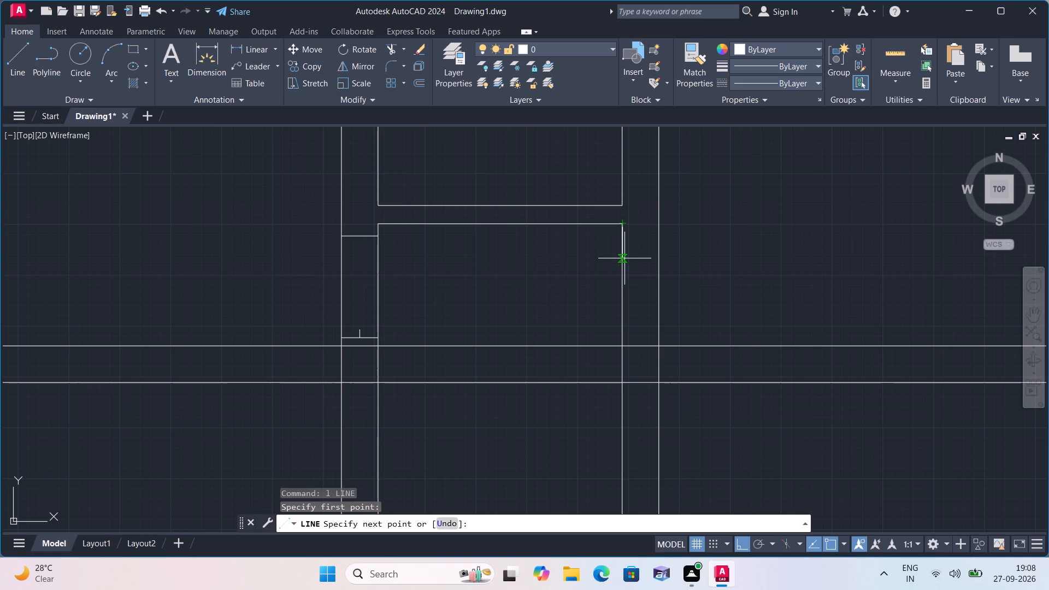
{"action": "type", "text": "3\""}
{"action": "key", "text": "space"}
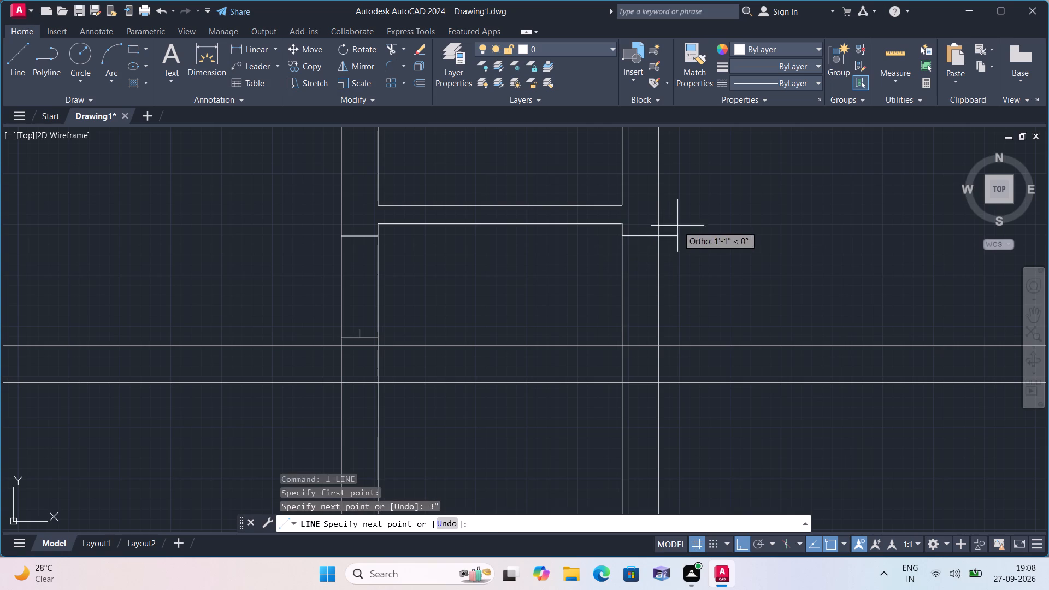
{"action": "left_click", "coordinate": [662, 237]}
{"action": "key", "text": "space"}
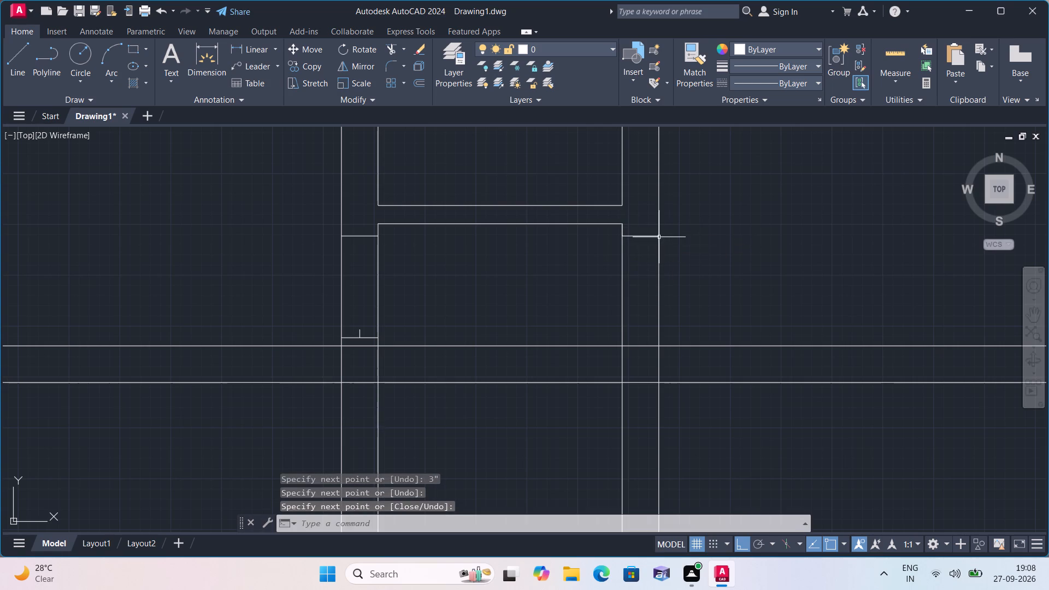
{"action": "left_click", "coordinate": [623, 233]}
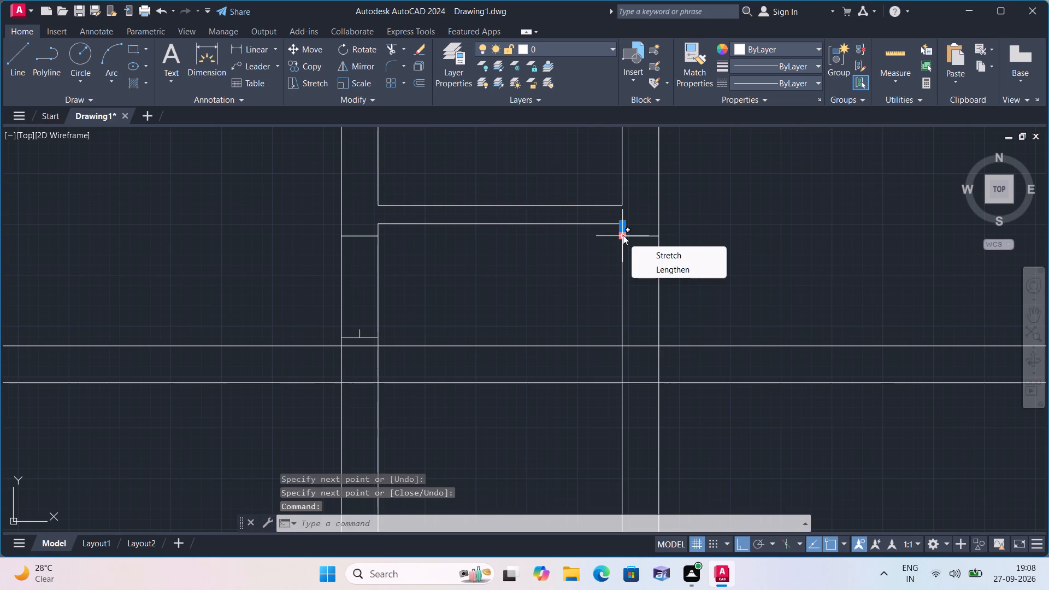
{"action": "key", "text": "Delete"}
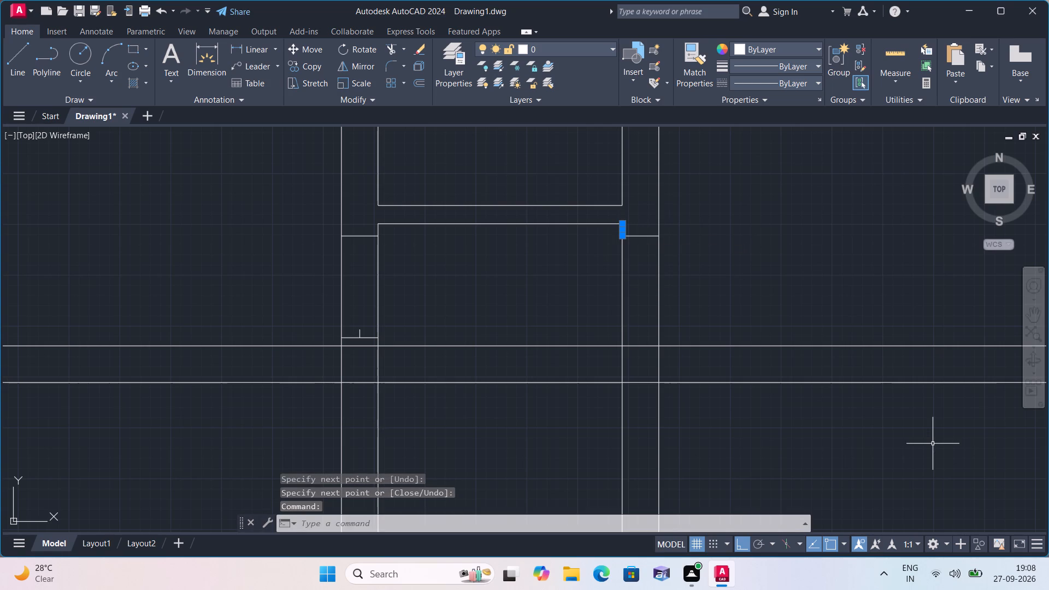
{"action": "key", "text": "Delete"}
Draw a jamb line across the central bay's right wall 2" above the long horizontal wall, and delete the 2" guide line.
{"action": "type", "text": "l"}
{"action": "key", "text": "space"}
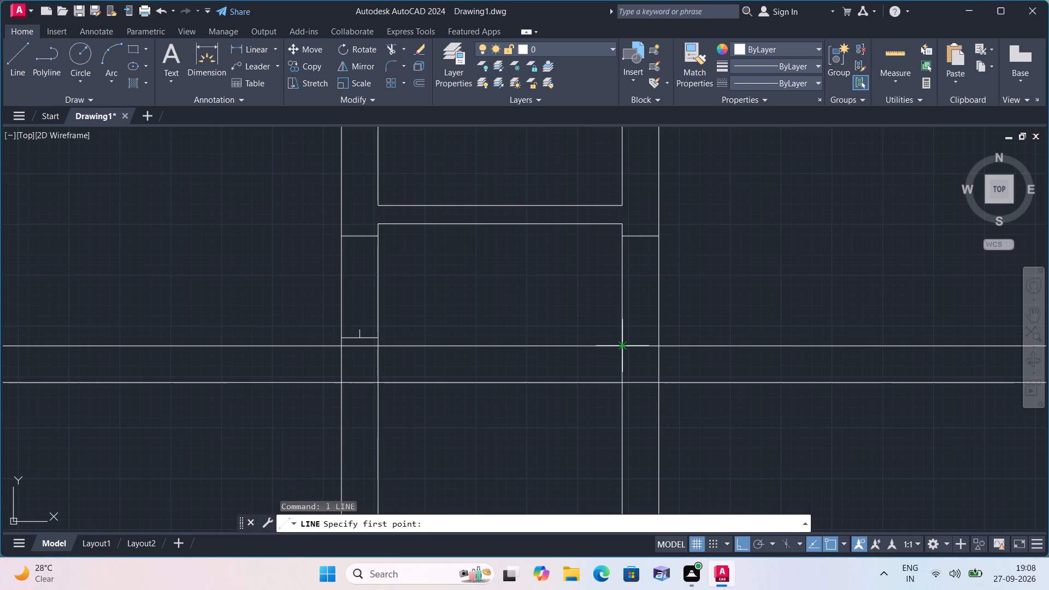
{"action": "left_click_drag", "start_coordinate": [622, 345], "coordinate": [621, 339]}
{"action": "type", "text": "2\""}
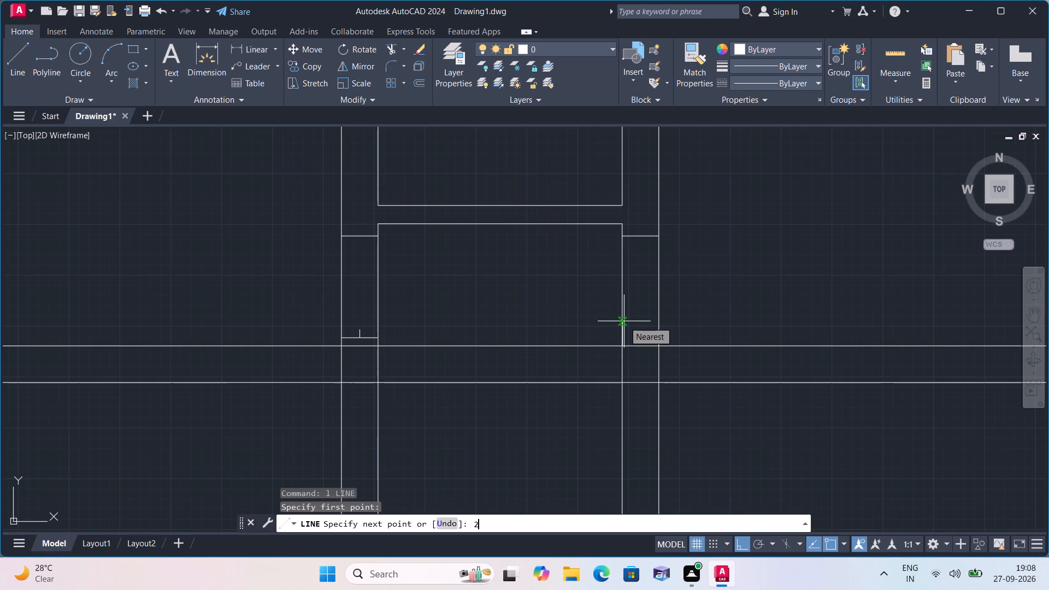
{"action": "key", "text": "space"}
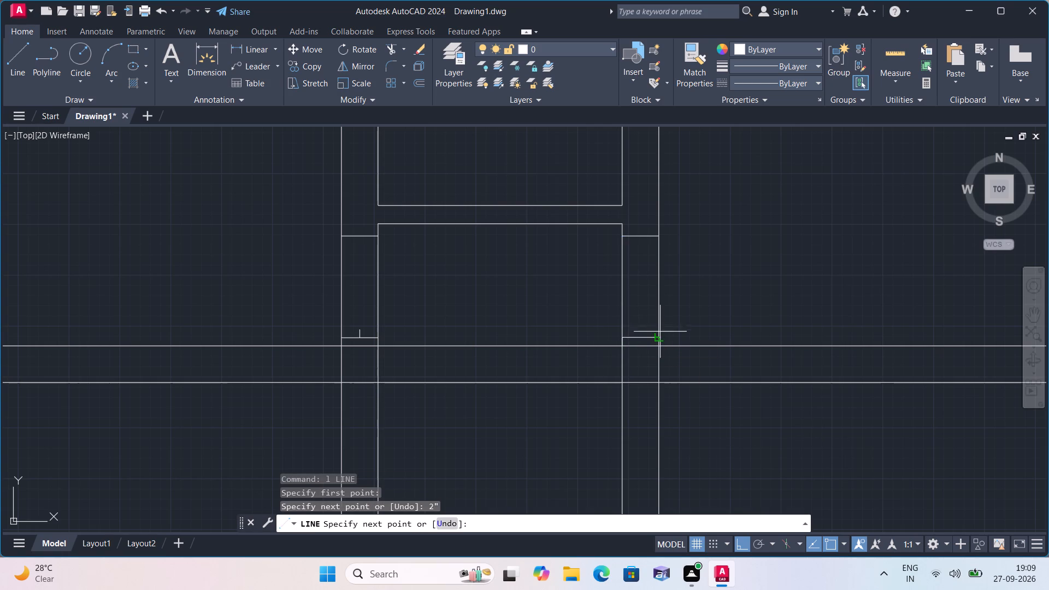
{"action": "left_click", "coordinate": [660, 333]}
{"action": "key", "text": "space"}
{"action": "scroll", "coordinate": [627, 350], "scroll_direction": "up", "scroll_amount": 3}
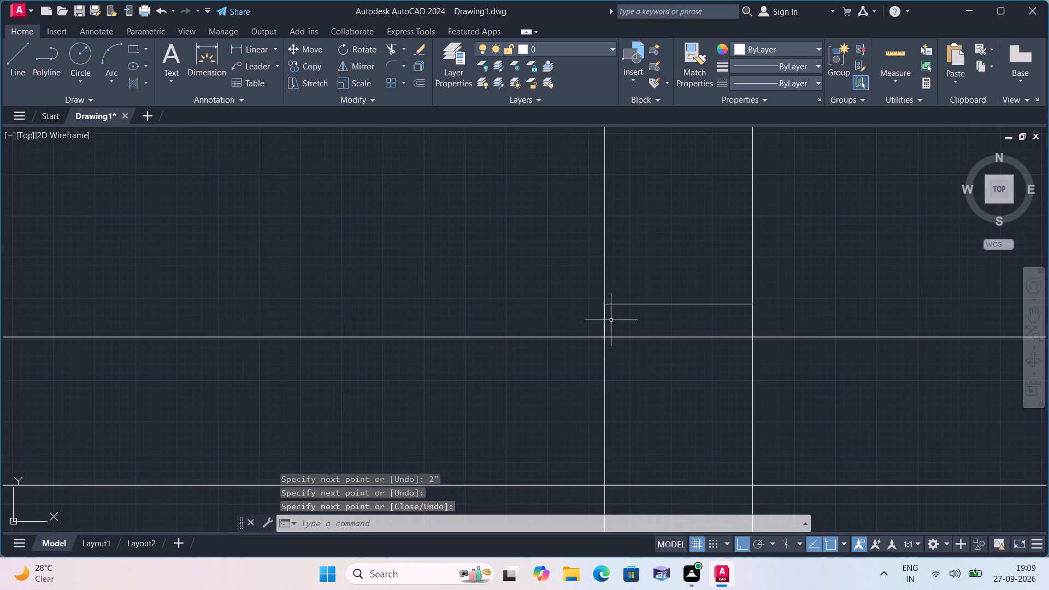
{"action": "left_click", "coordinate": [605, 325]}
{"action": "key", "text": "Delete"}
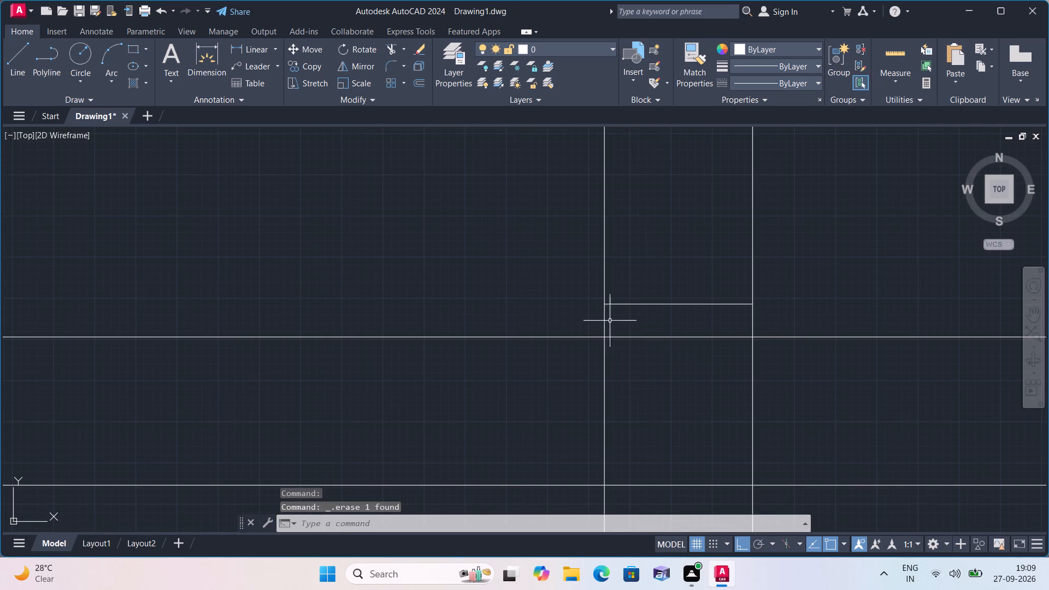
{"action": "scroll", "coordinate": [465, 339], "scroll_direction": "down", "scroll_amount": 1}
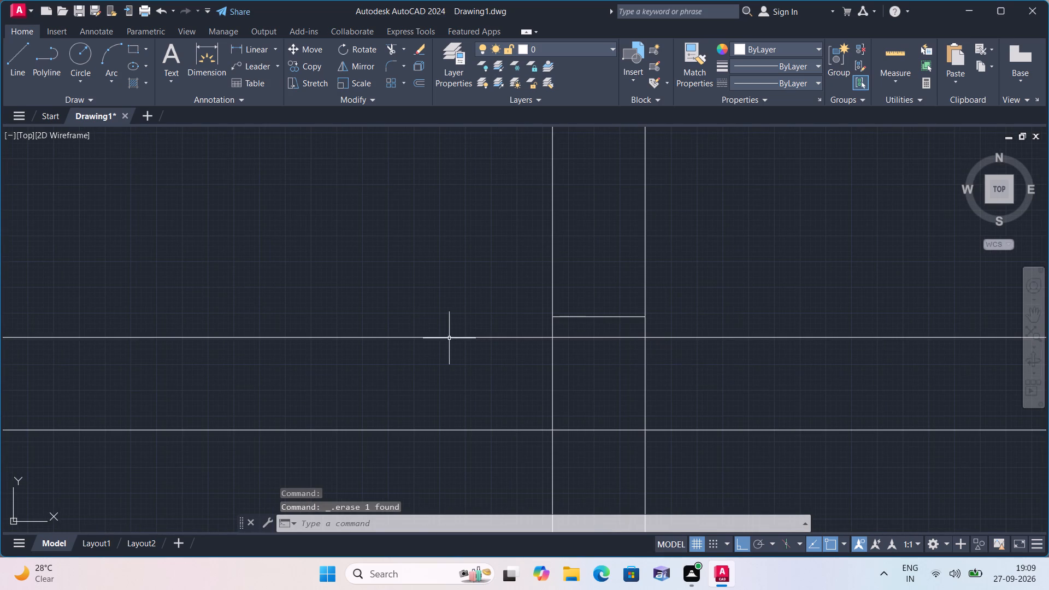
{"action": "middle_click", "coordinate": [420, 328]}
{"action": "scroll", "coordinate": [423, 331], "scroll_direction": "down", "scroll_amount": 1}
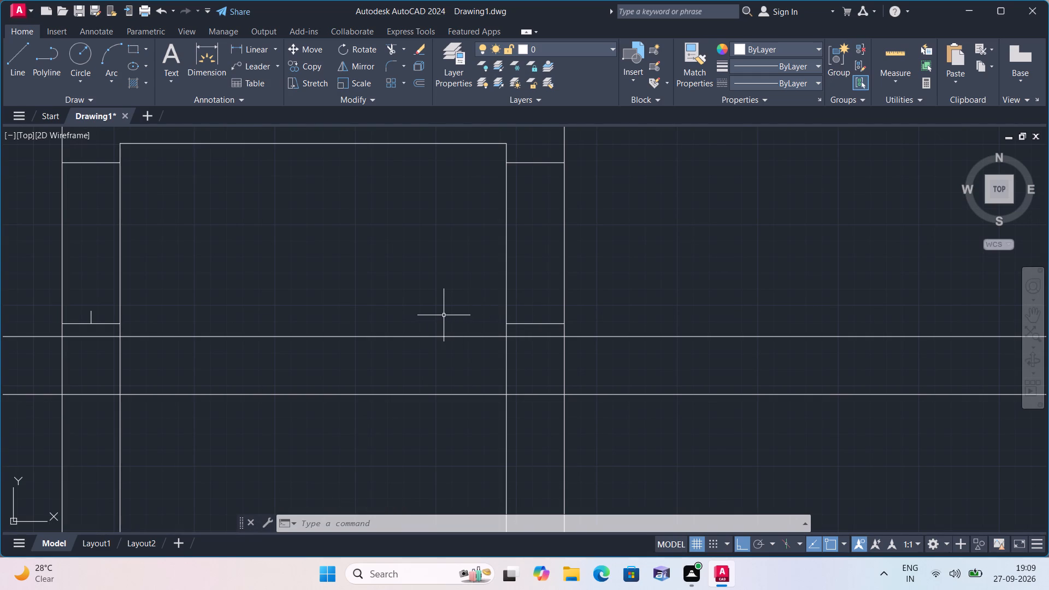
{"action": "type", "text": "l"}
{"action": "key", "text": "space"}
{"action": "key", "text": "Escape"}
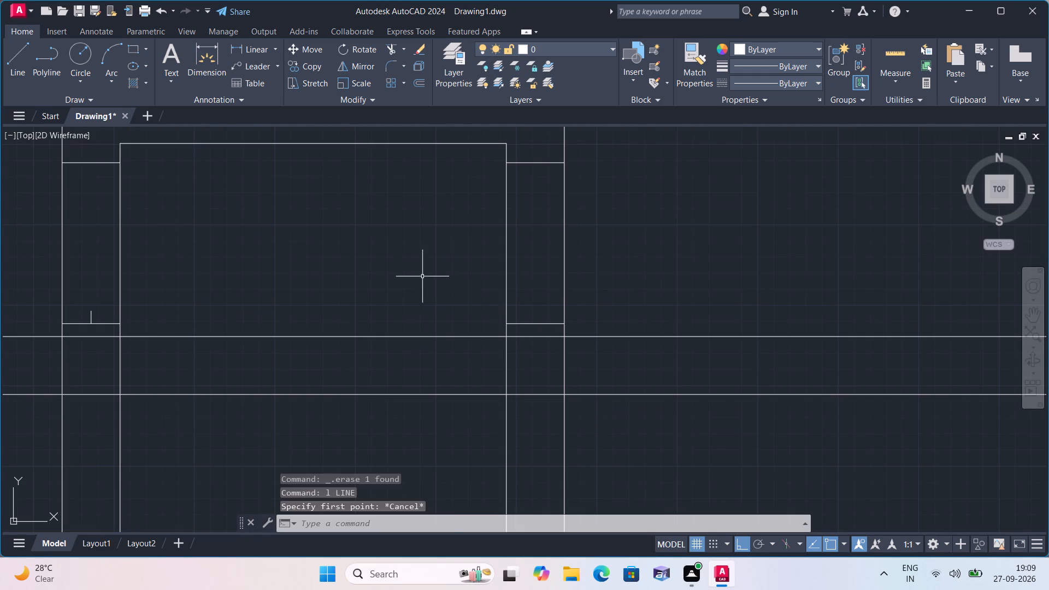
Delete the short guide segment standing on the left wall's lower jamb line.
{"action": "scroll", "coordinate": [400, 272], "scroll_direction": "down", "scroll_amount": 2}
{"action": "scroll", "coordinate": [276, 269], "scroll_direction": "up", "scroll_amount": 3}
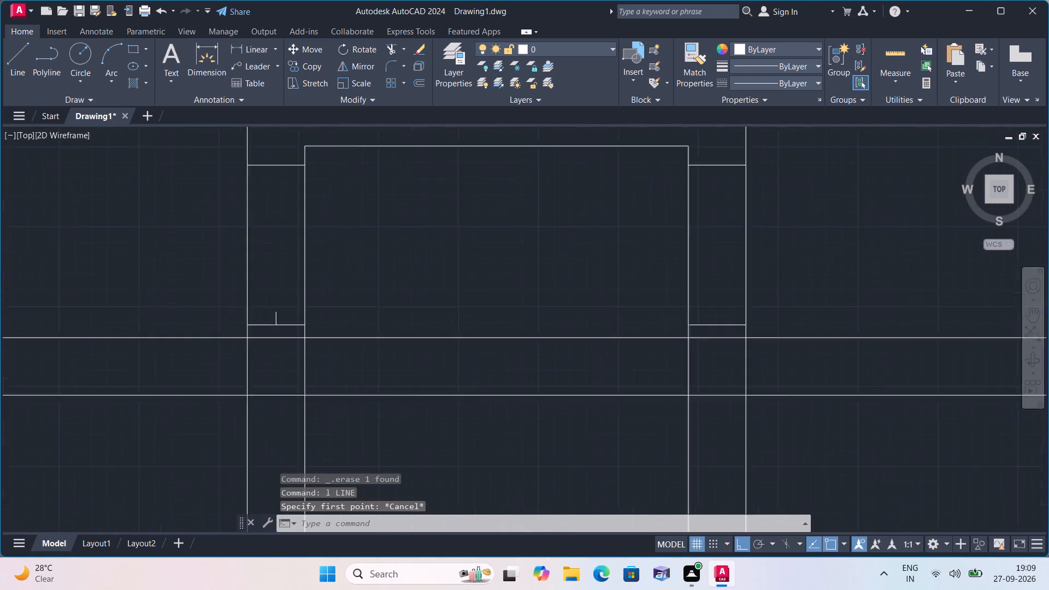
{"action": "left_click", "coordinate": [275, 342]}
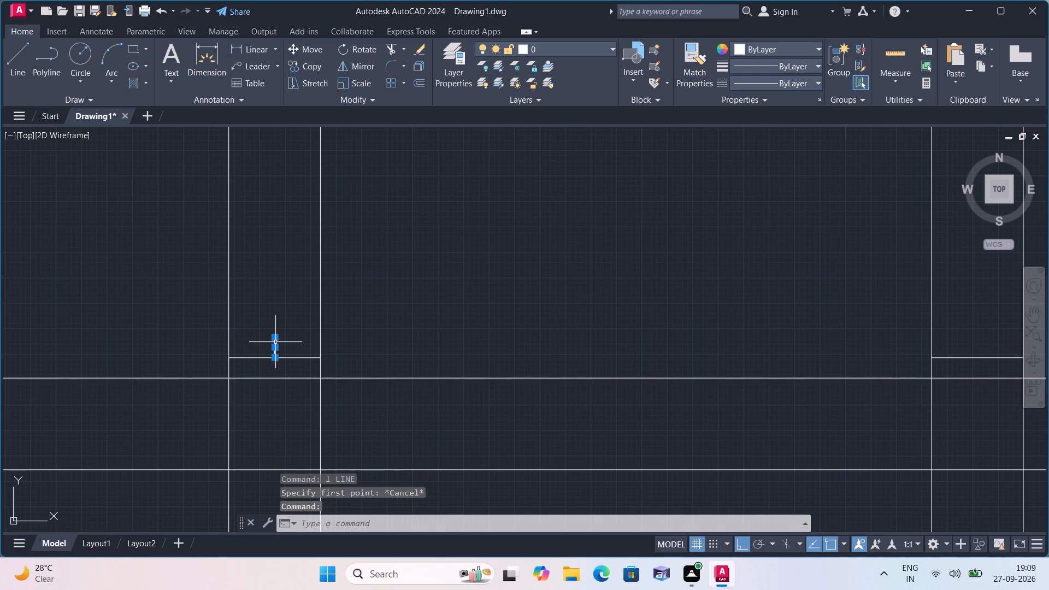
{"action": "key", "text": "Delete"}
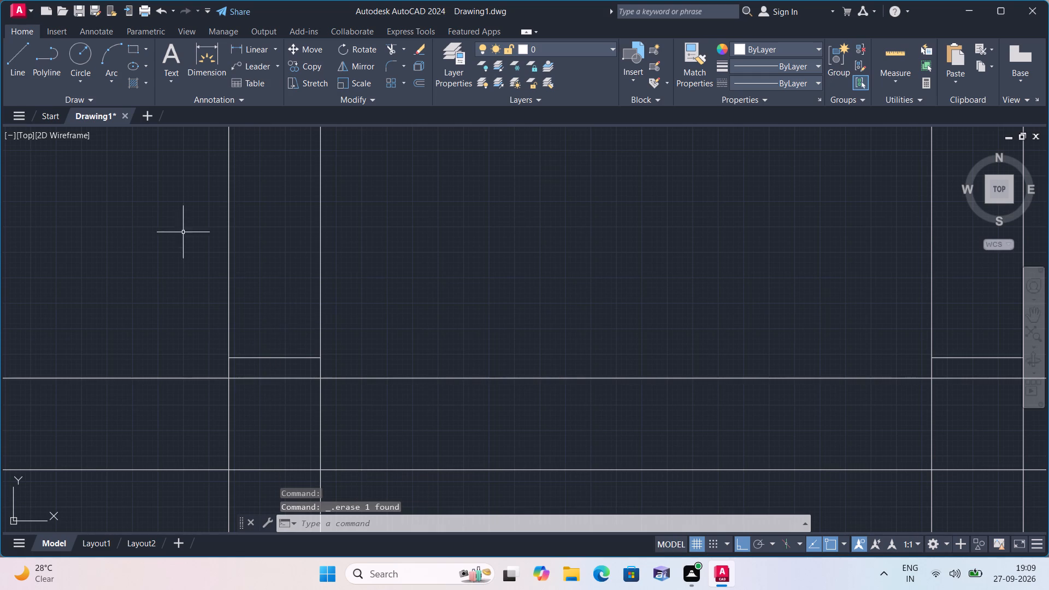
Measure the door opening between the left wall's two jamb lines with a linear dimension, without placing it.
{"action": "left_click", "coordinate": [261, 43]}
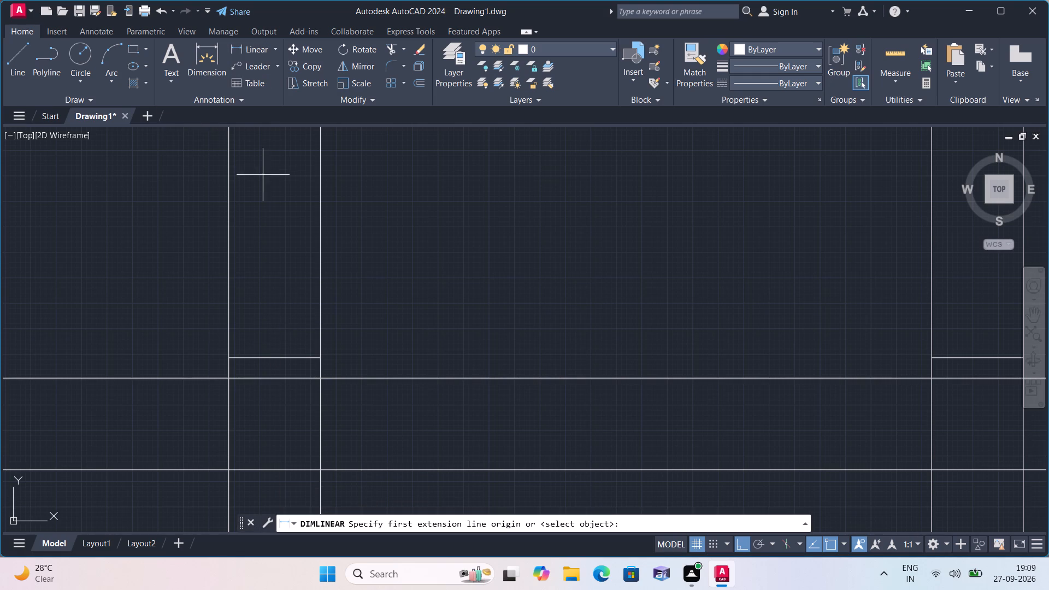
{"action": "middle_click_drag", "start_coordinate": [262, 203], "coordinate": [267, 249]}
{"action": "left_click", "coordinate": [280, 154]}
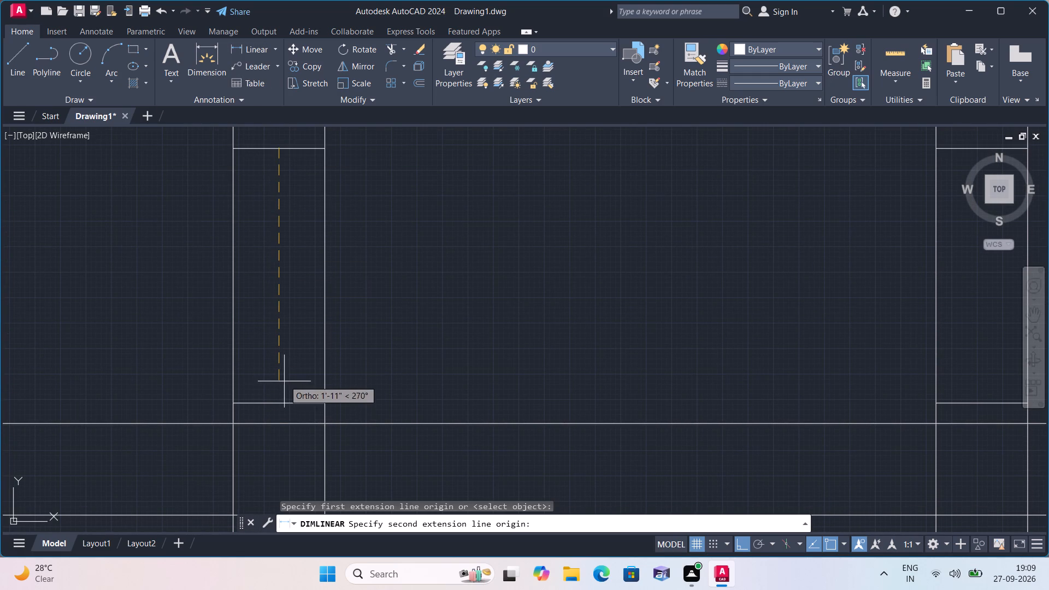
{"action": "left_click", "coordinate": [279, 401]}
{"action": "scroll", "coordinate": [286, 279], "scroll_direction": "up", "scroll_amount": 3}
{"action": "scroll", "coordinate": [286, 279], "scroll_direction": "down", "scroll_amount": 5}
{"action": "key", "text": "Escape"}
Draw a 2'1" door leaf line outward to the left from the outer end of the left wall's lower jamb line.
{"action": "key", "text": "l"}
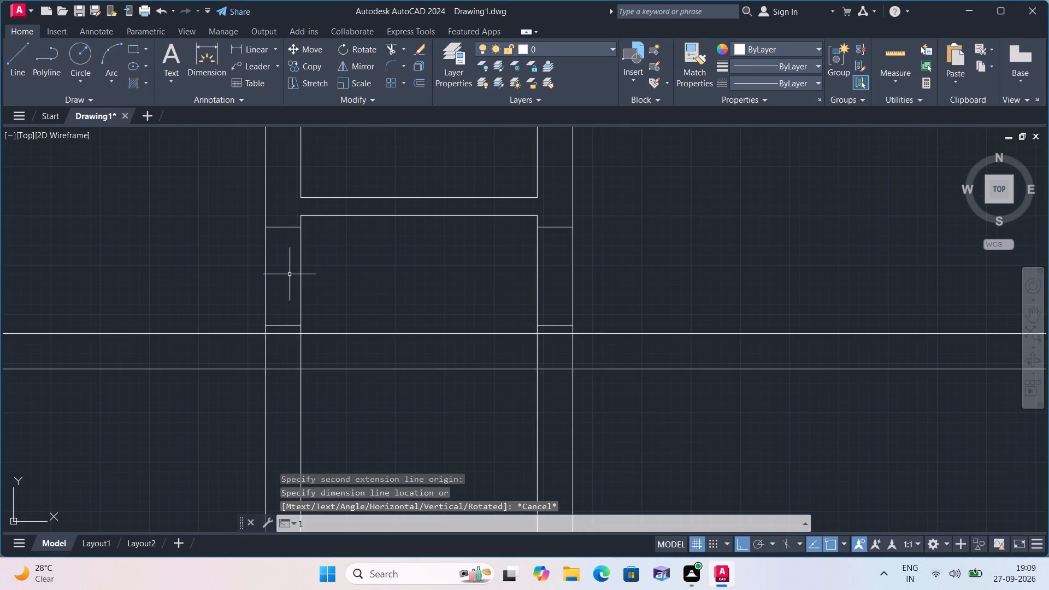
{"action": "key", "text": "space"}
{"action": "left_click", "coordinate": [264, 324]}
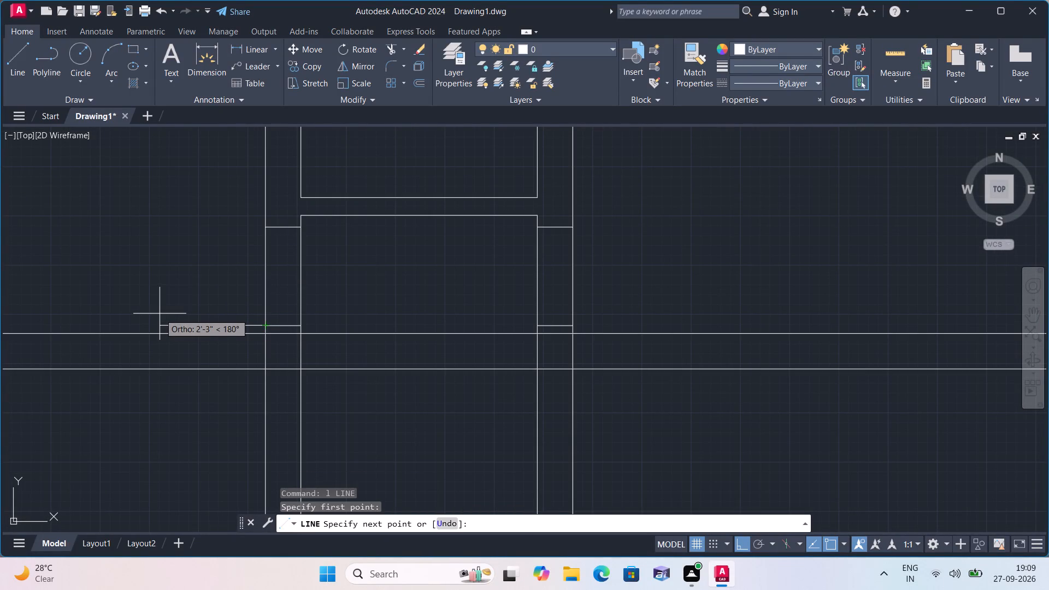
{"action": "type", "text": "2'1\""}
{"action": "key", "text": "space"}
{"action": "key", "text": "Escape"}
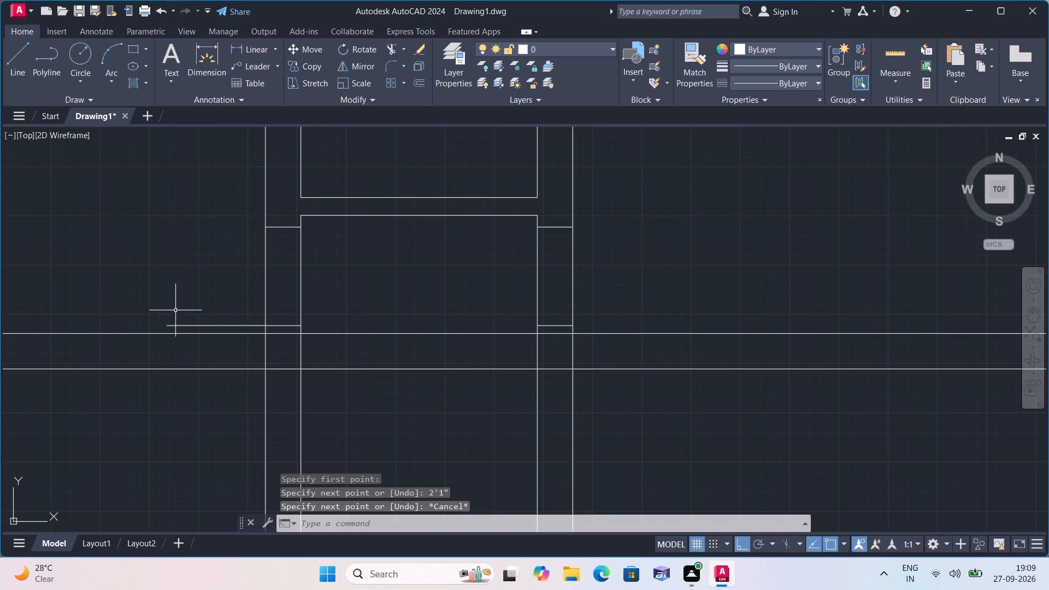
Draw a 2'1" door leaf line outward to the right from the outer end of the right wall's lower jamb line.
{"action": "middle_click_drag", "start_coordinate": [166, 303], "coordinate": [99, 246]}
{"action": "key", "text": "space"}
{"action": "left_click", "coordinate": [509, 269]}
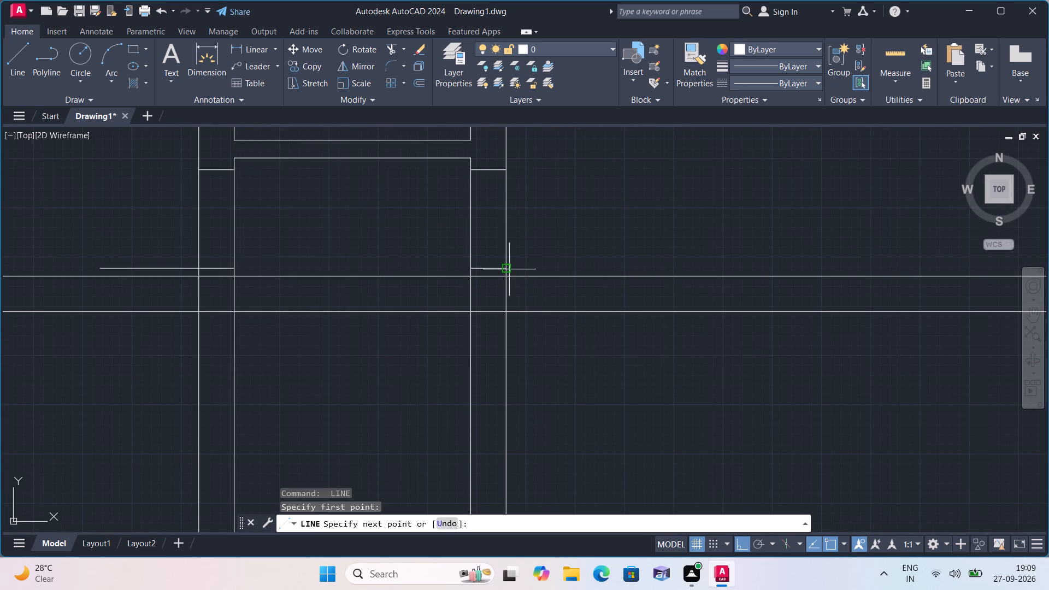
{"action": "type", "text": "2'"}
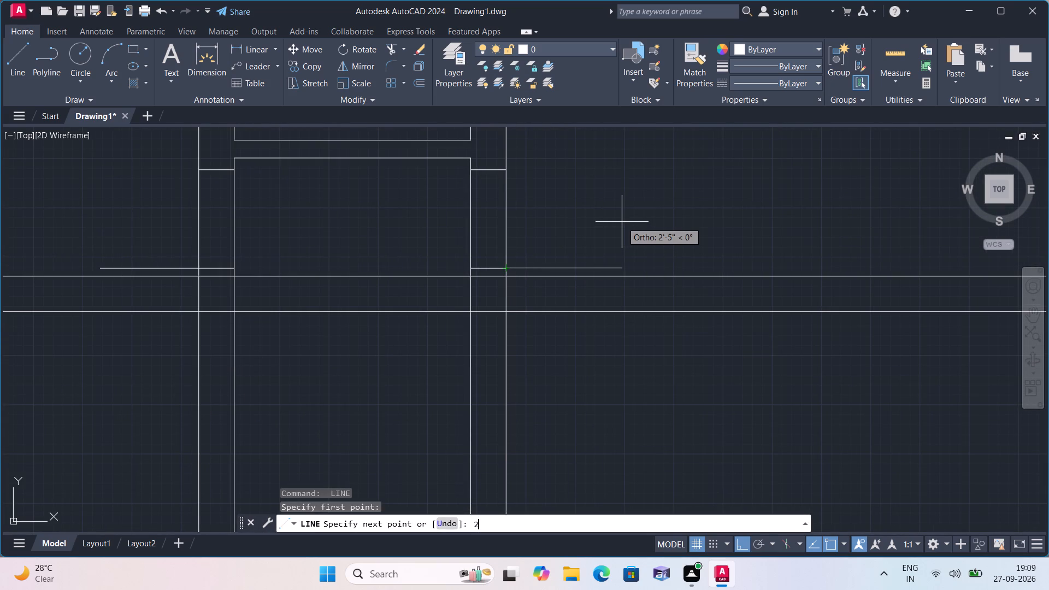
{"action": "type", "text": "1\""}
{"action": "key", "text": "space"}
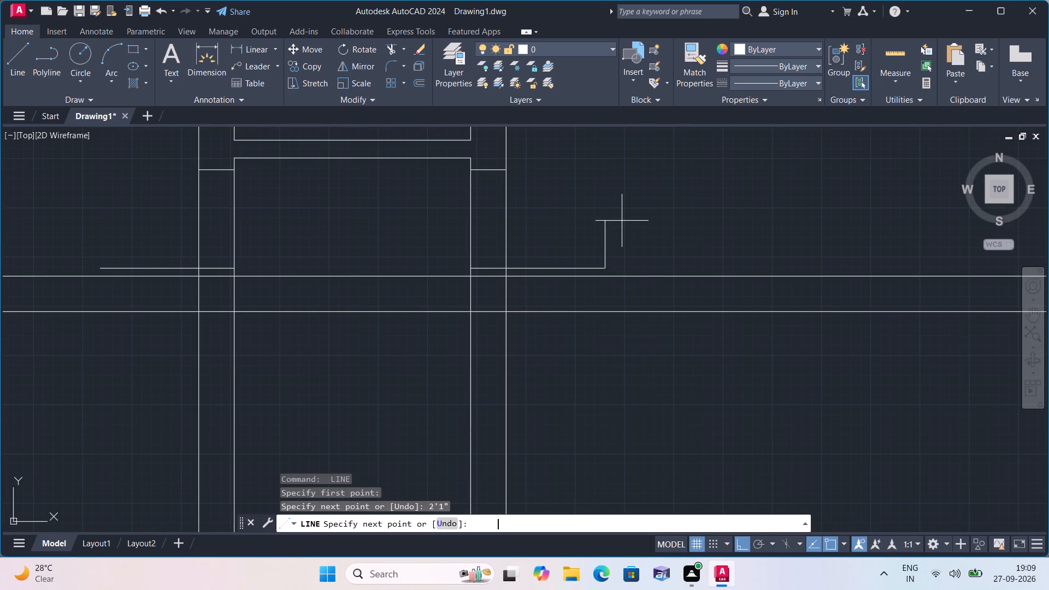
{"action": "key", "text": "Escape"}
Draw the left door's swing with a Start, End, Direction arc from the leaf's outer end to the upper jamb line's outer end.
{"action": "left_click_drag", "start_coordinate": [111, 74], "coordinate": [111, 76]}
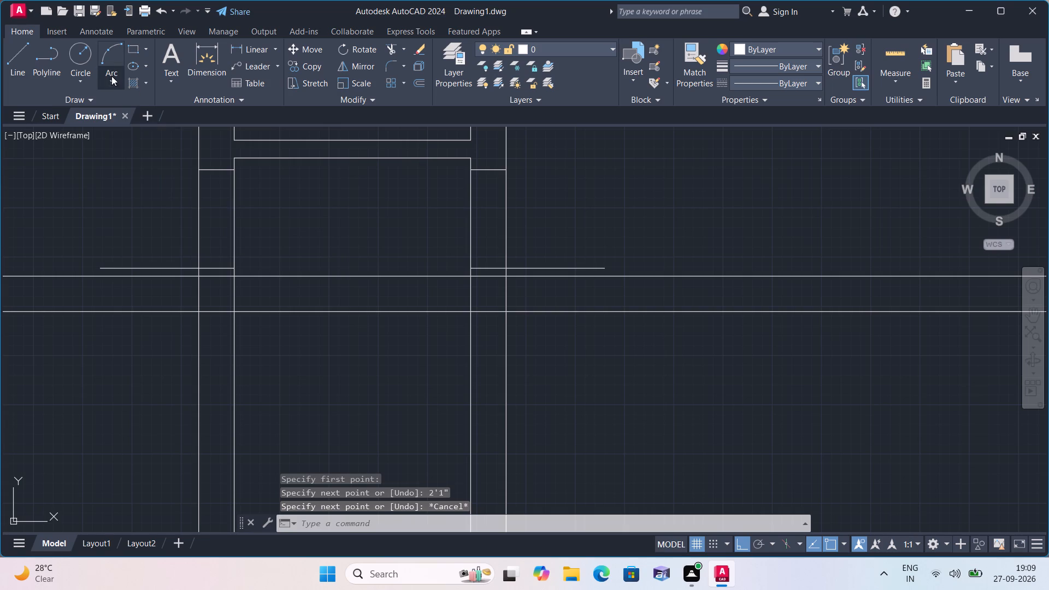
{"action": "left_click_drag", "start_coordinate": [111, 76], "coordinate": [111, 81]}
{"action": "left_click", "coordinate": [145, 247]}
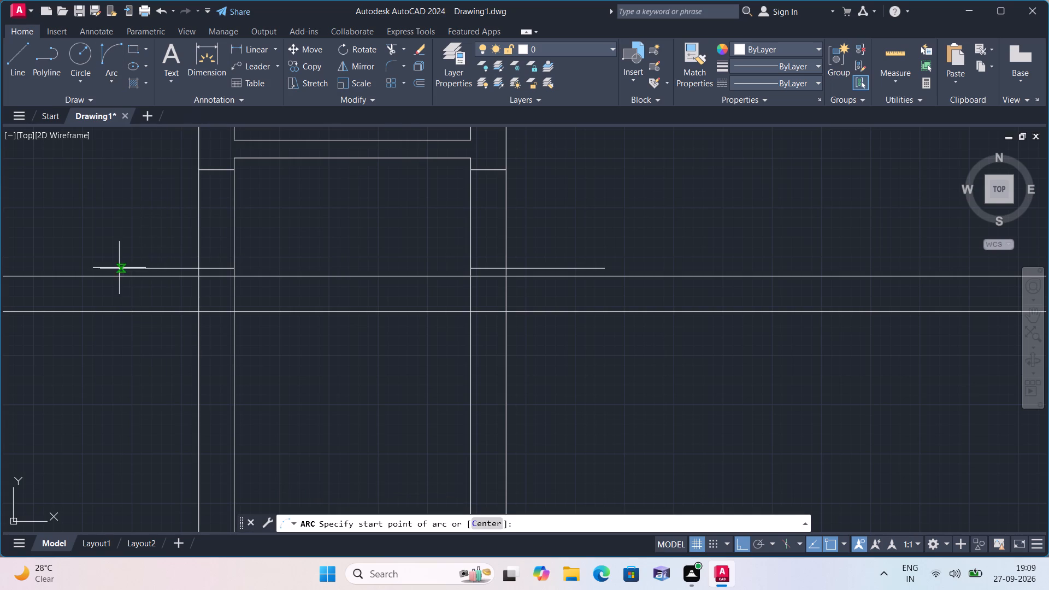
{"action": "left_click", "coordinate": [105, 265]}
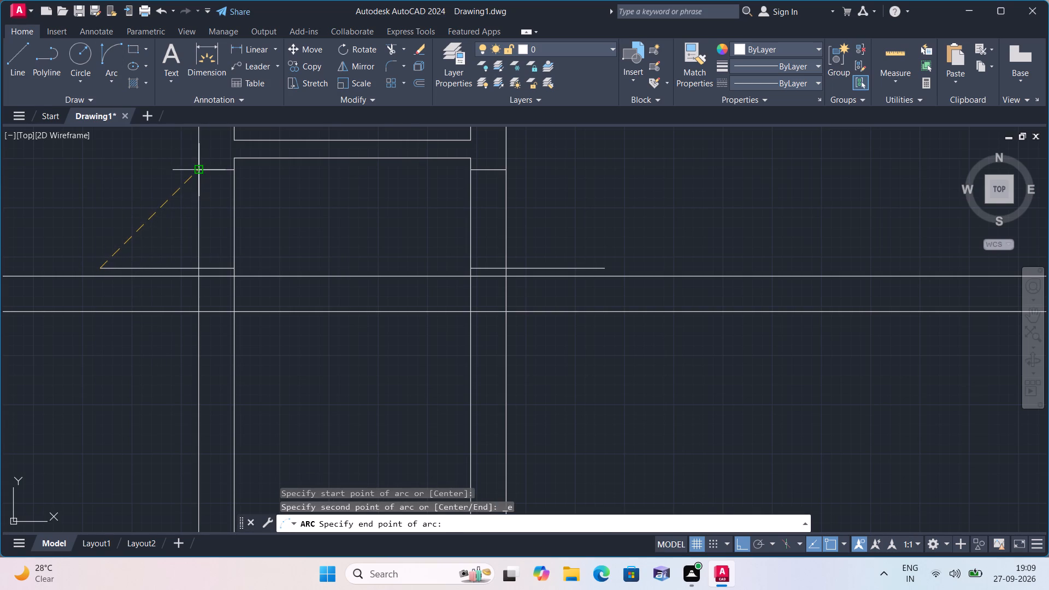
{"action": "left_click", "coordinate": [197, 172]}
{"action": "left_click", "coordinate": [137, 173]}
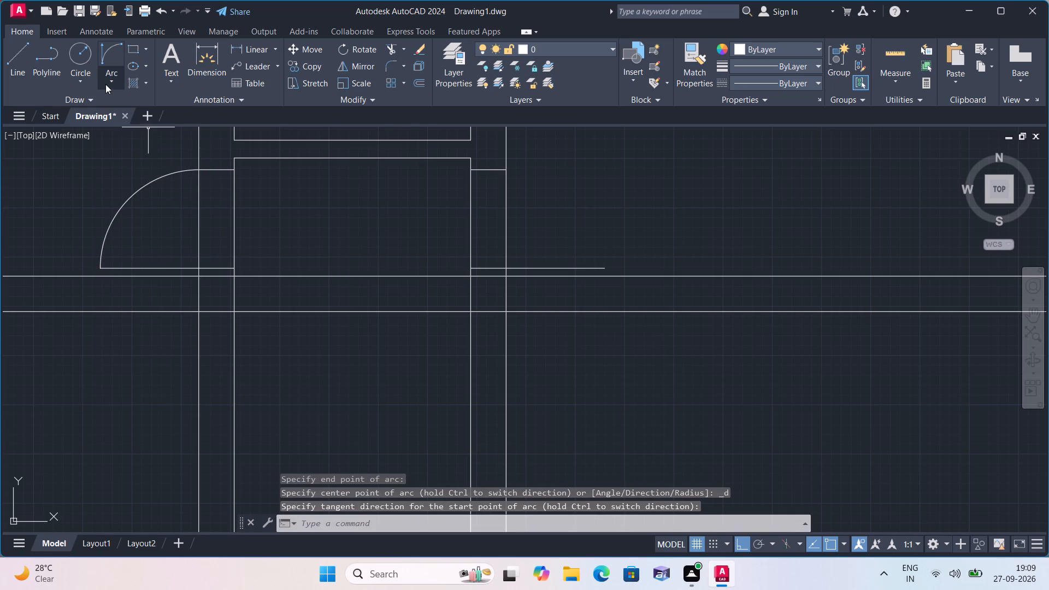
Draw the right door's swing with a Start, End, Direction arc from the leaf's outer end to the upper jamb line's outer end.
{"action": "left_click", "coordinate": [106, 84]}
{"action": "left_click", "coordinate": [153, 249]}
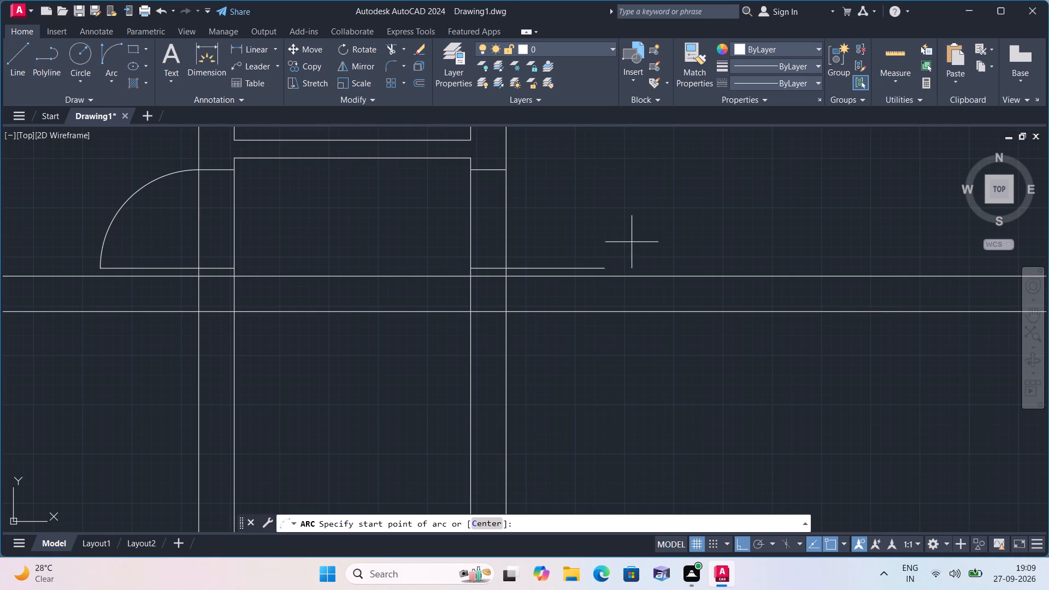
{"action": "left_click", "coordinate": [606, 266]}
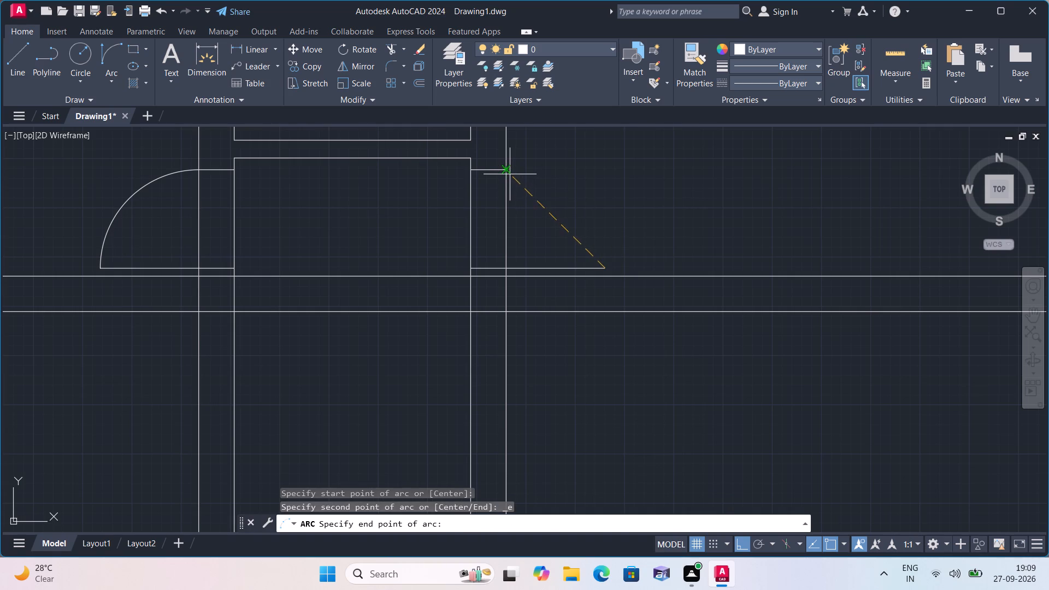
{"action": "left_click", "coordinate": [510, 174]}
{"action": "left_click", "coordinate": [518, 174]}
{"action": "middle_click_drag", "start_coordinate": [580, 184], "coordinate": [573, 204]}
{"action": "scroll", "coordinate": [578, 189], "scroll_direction": "down", "scroll_amount": 2}
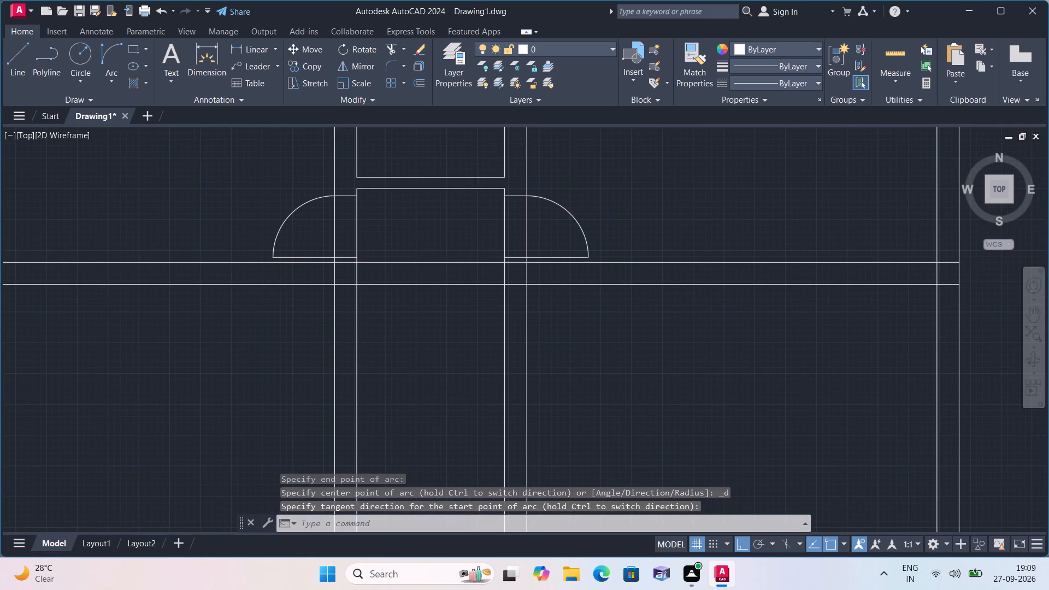
Create a new layer and set its color to blue index color 162.
{"action": "scroll", "coordinate": [573, 206], "scroll_direction": "down", "scroll_amount": 2}
{"action": "middle_click_drag", "start_coordinate": [573, 202], "coordinate": [553, 301]}
{"action": "scroll", "coordinate": [555, 295], "scroll_direction": "down", "scroll_amount": 1}
{"action": "middle_click_drag", "start_coordinate": [562, 284], "coordinate": [536, 282]}
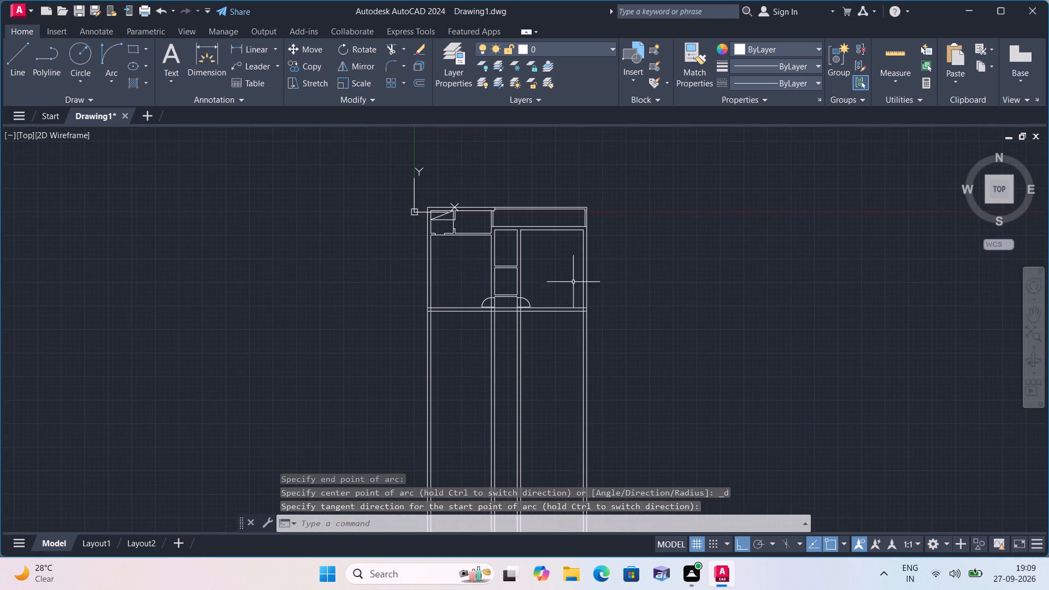
{"action": "middle_click_drag", "start_coordinate": [652, 279], "coordinate": [505, 248]}
{"action": "left_click_drag", "start_coordinate": [453, 61], "coordinate": [453, 69]}
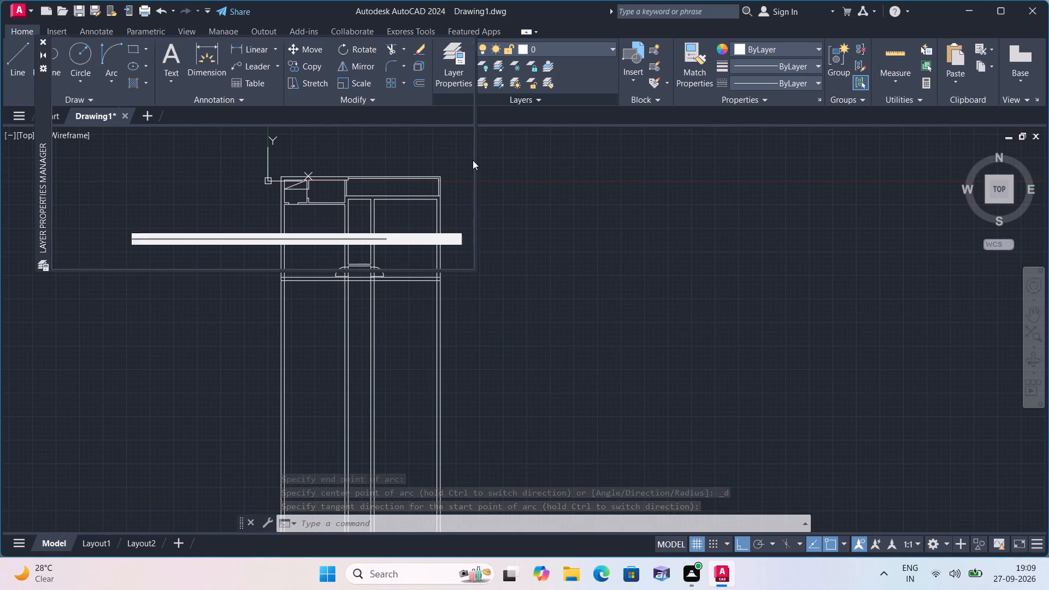
{"action": "right_click", "coordinate": [408, 163]}
{"action": "left_click", "coordinate": [442, 219]}
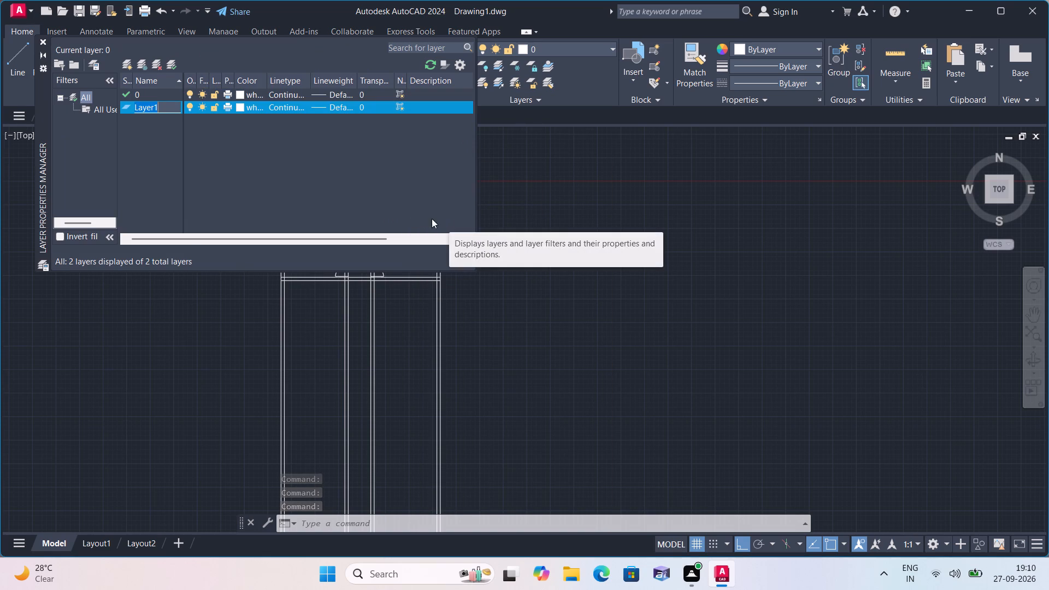
{"action": "left_click", "coordinate": [241, 106]}
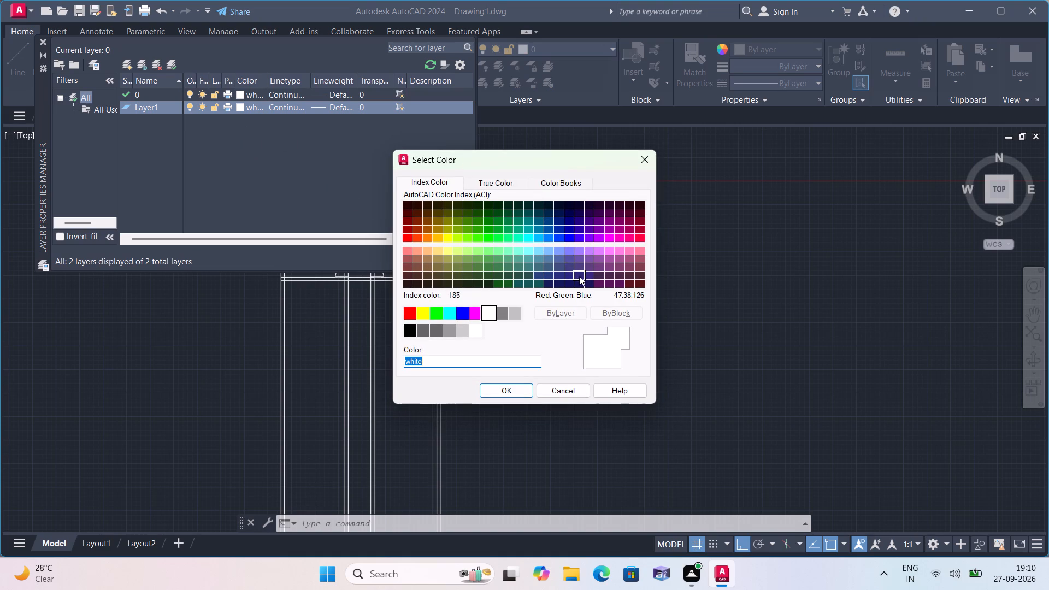
{"action": "left_click", "coordinate": [561, 227]}
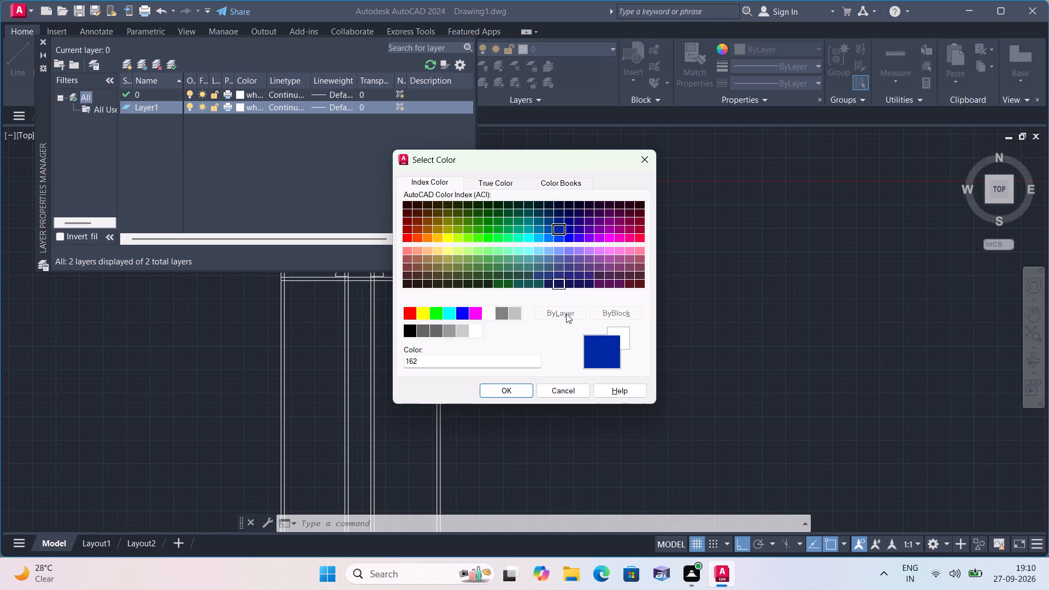
{"action": "left_click", "coordinate": [517, 390]}
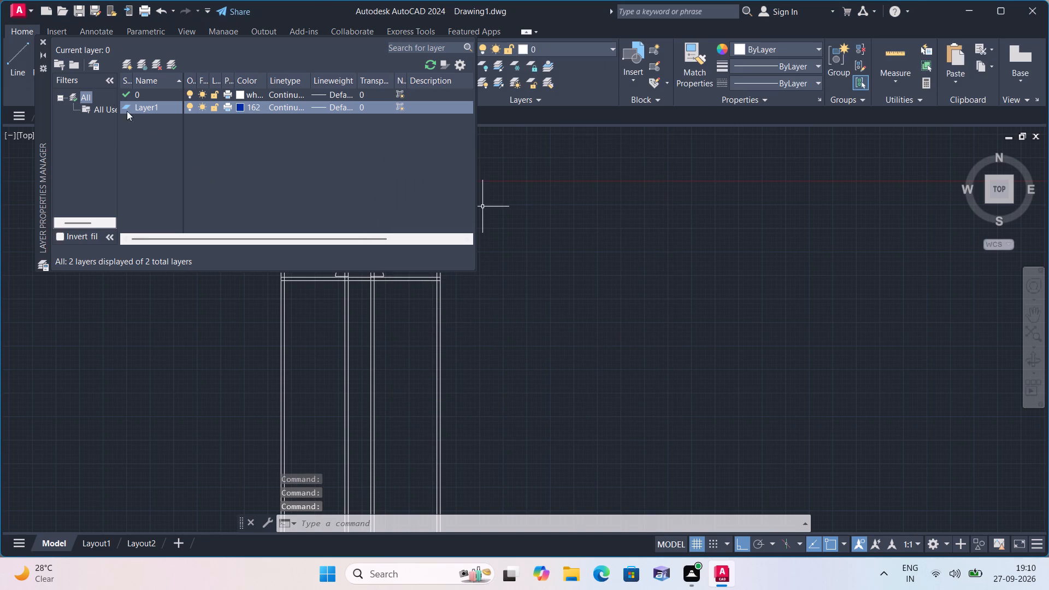
{"action": "left_click", "coordinate": [42, 40]}
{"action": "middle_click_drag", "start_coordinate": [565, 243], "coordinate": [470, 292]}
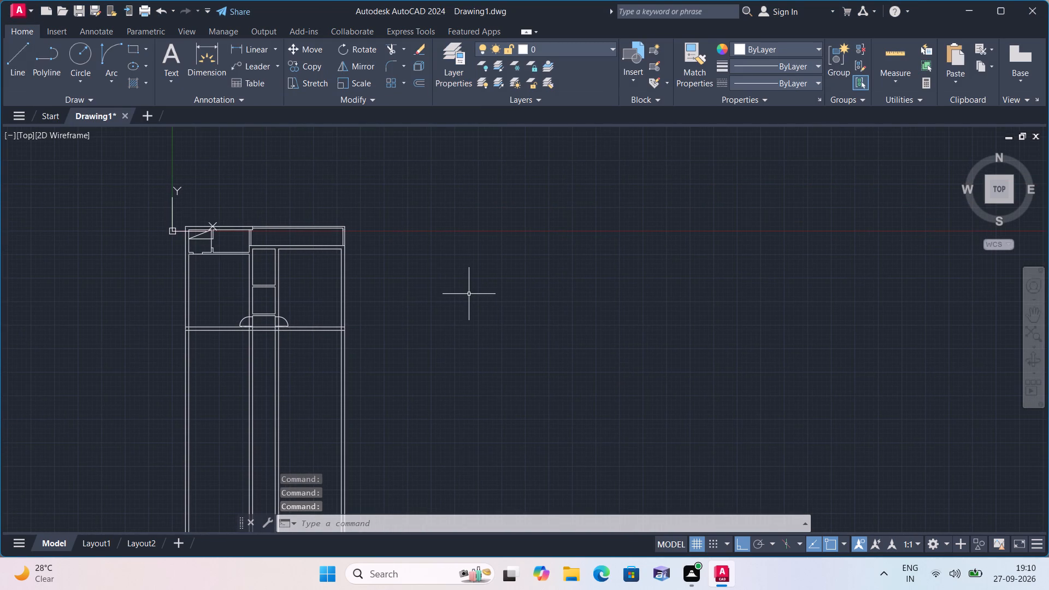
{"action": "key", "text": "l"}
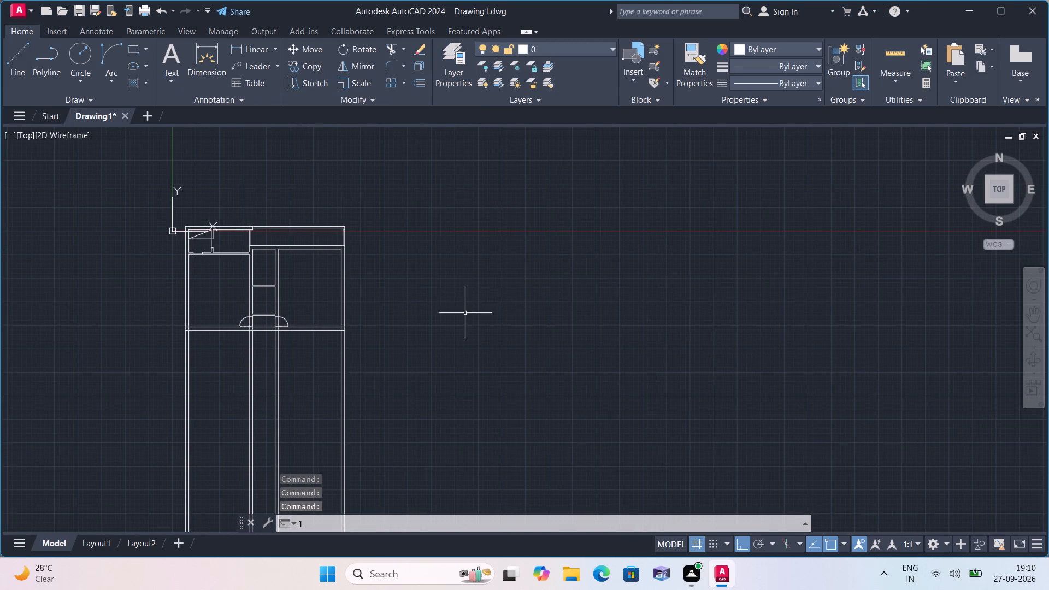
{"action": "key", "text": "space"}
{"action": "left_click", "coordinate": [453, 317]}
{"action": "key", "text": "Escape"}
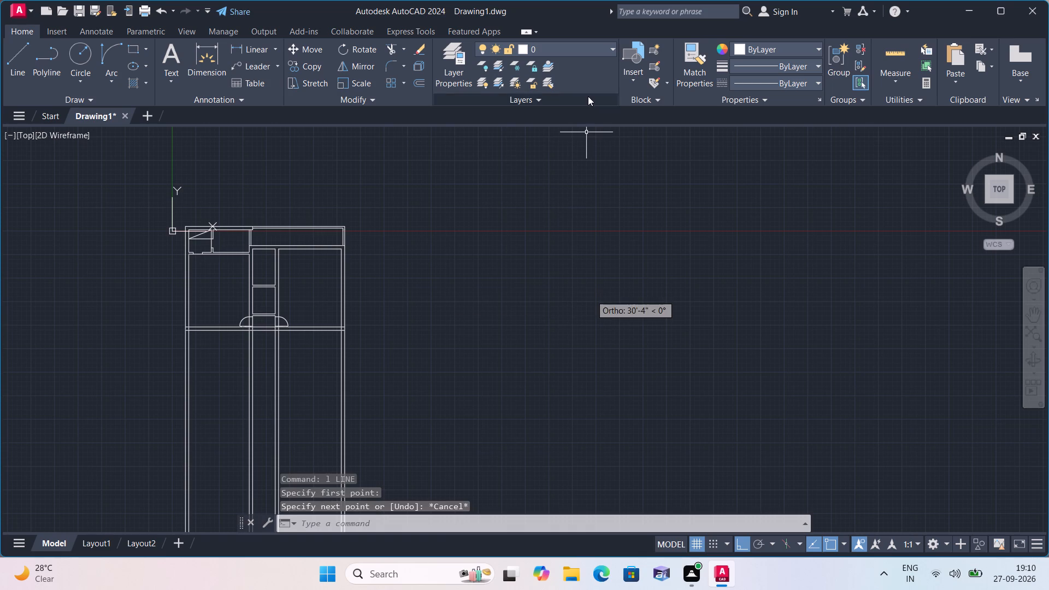
Make the new blue layer, Layer1, the current layer.
{"action": "left_click", "coordinate": [579, 47]}
{"action": "left_click", "coordinate": [595, 84]}
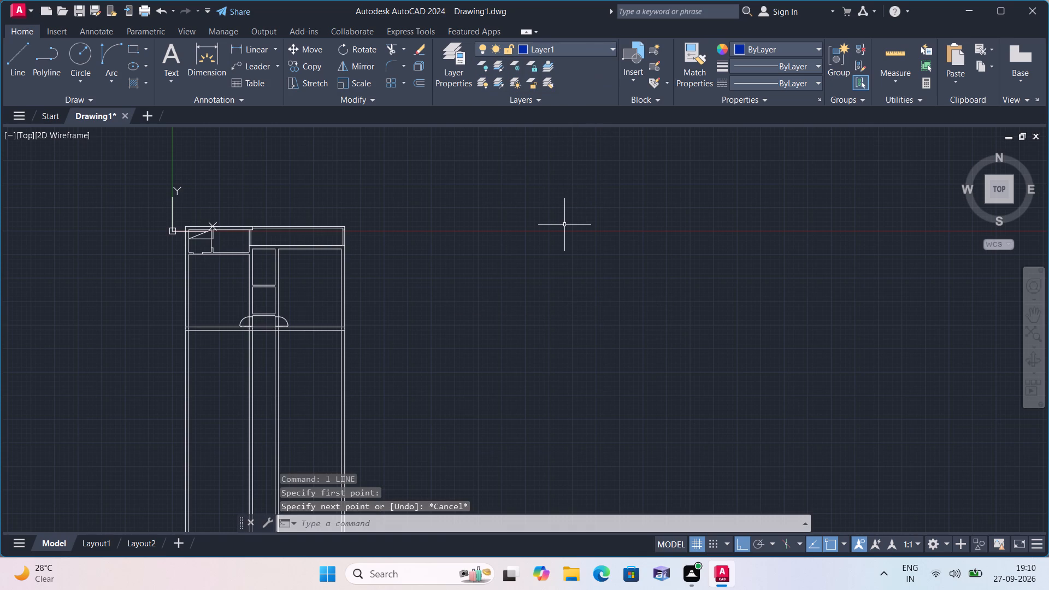
Draw a closed horizontal 3' by 9" window rectangle with lines in the empty area to the right of the plan.
{"action": "key", "text": "space"}
{"action": "left_click", "coordinate": [495, 264]}
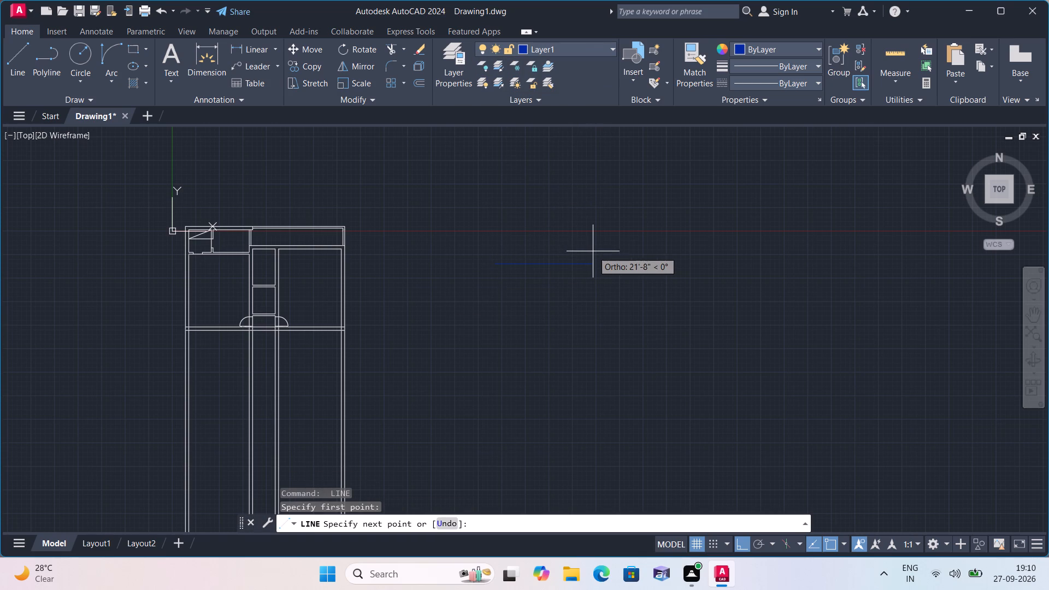
{"action": "key", "text": "3"}
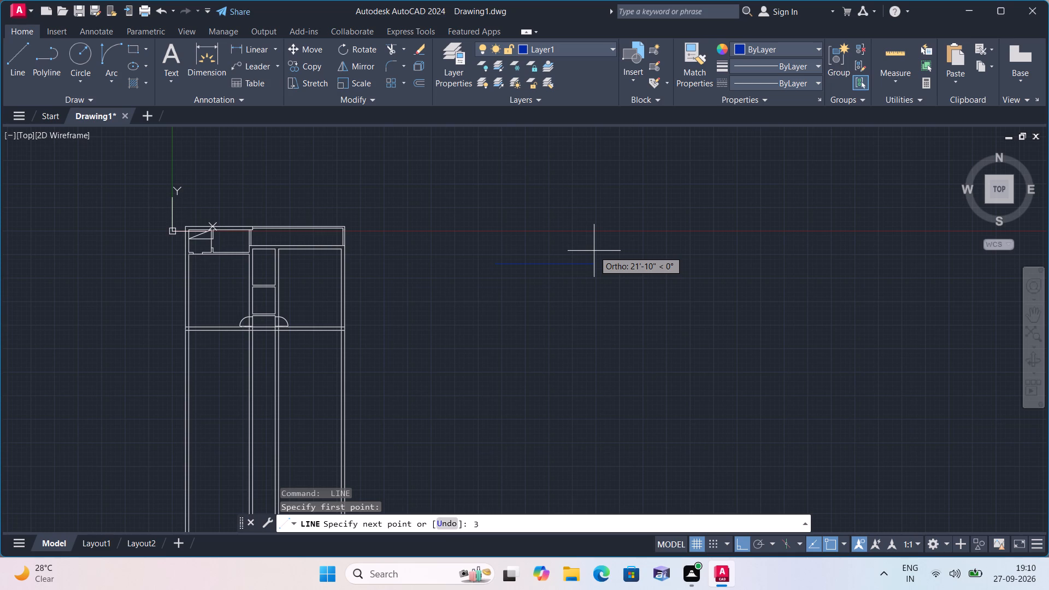
{"action": "type", "text": "'"}
{"action": "key", "text": "space"}
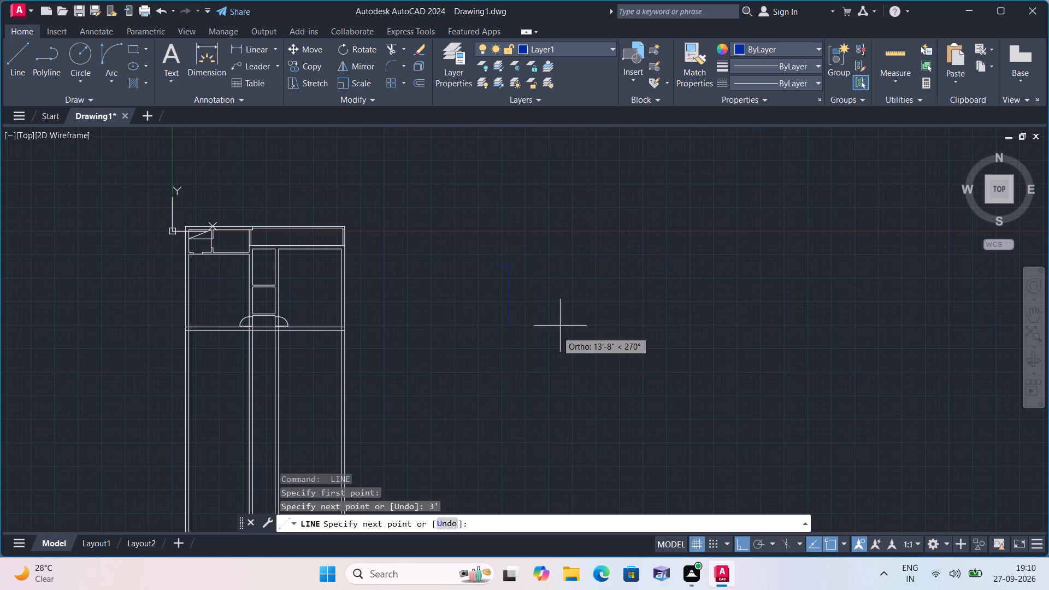
{"action": "type", "text": "9\""}
{"action": "key", "text": "space"}
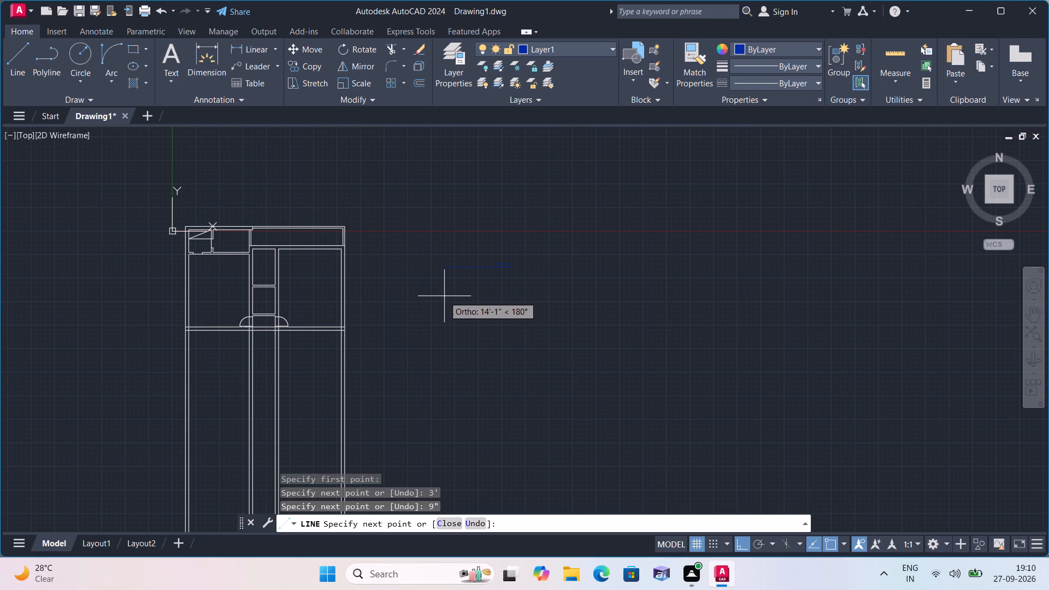
{"action": "type", "text": "3'"}
{"action": "key", "text": "space"}
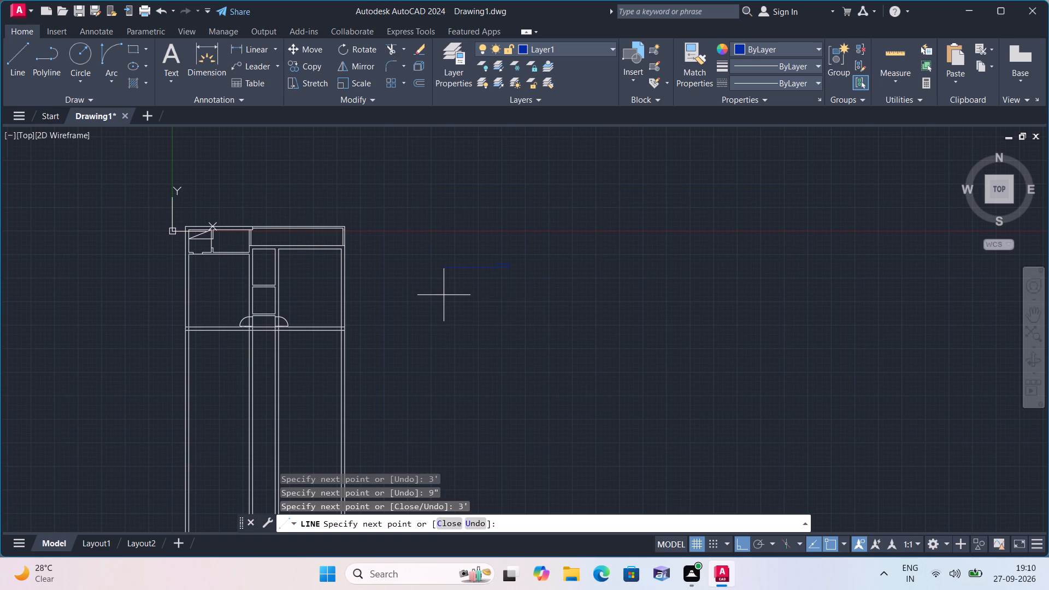
{"action": "scroll", "coordinate": [499, 256], "scroll_direction": "up", "scroll_amount": 3}
{"action": "left_click", "coordinate": [480, 279]}
{"action": "key", "text": "space"}
Draw a horizontal centre line through the 3' window rectangle between the midpoints of its short sides.
{"action": "scroll", "coordinate": [479, 287], "scroll_direction": "up", "scroll_amount": 2}
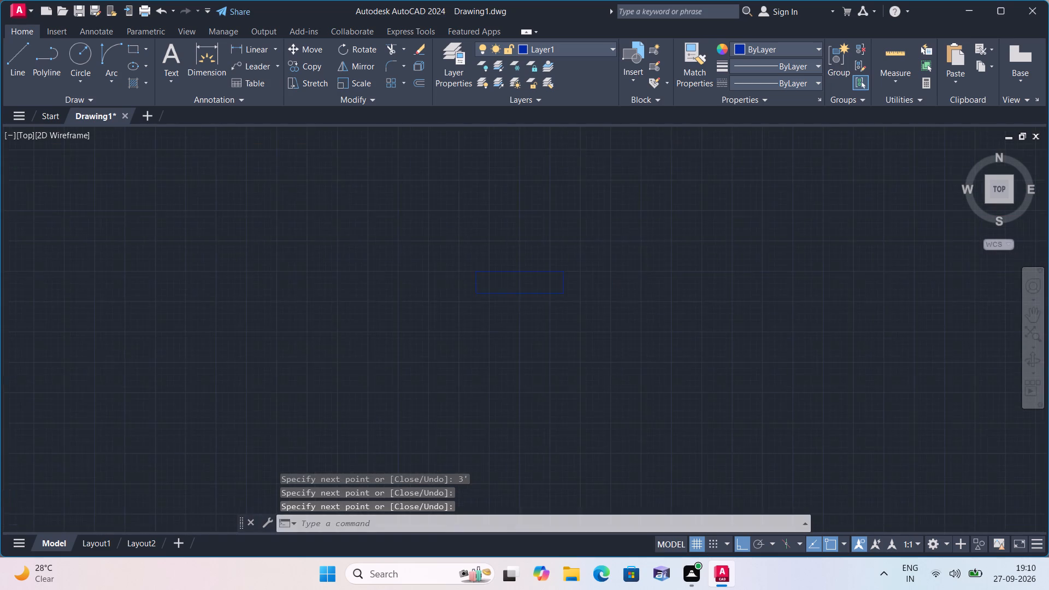
{"action": "scroll", "coordinate": [479, 287], "scroll_direction": "up", "scroll_amount": 1}
{"action": "key", "text": "space"}
{"action": "left_click", "coordinate": [467, 274]}
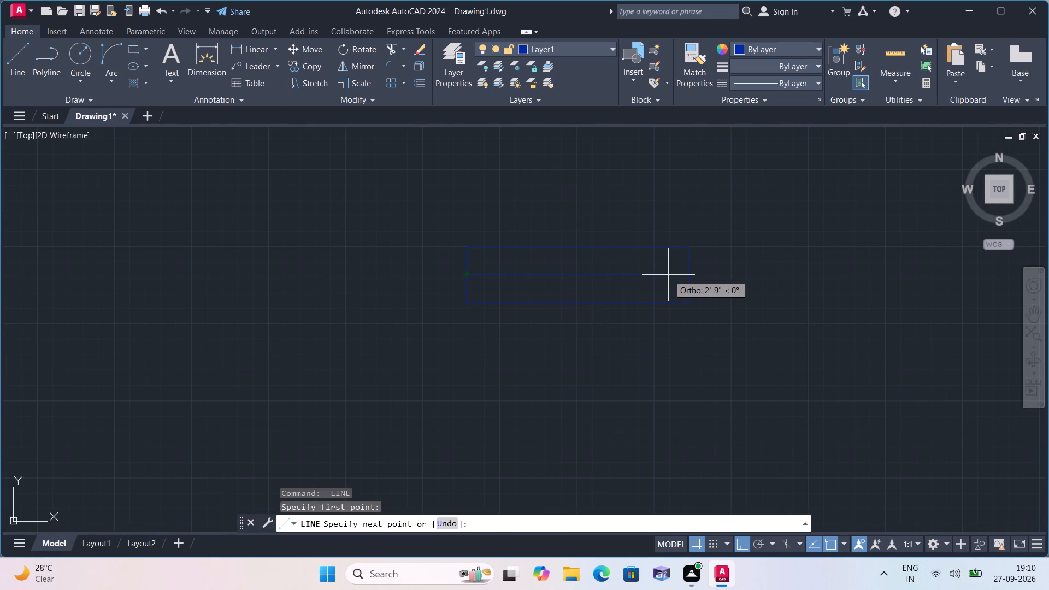
{"action": "left_click", "coordinate": [691, 273]}
{"action": "key", "text": "space"}
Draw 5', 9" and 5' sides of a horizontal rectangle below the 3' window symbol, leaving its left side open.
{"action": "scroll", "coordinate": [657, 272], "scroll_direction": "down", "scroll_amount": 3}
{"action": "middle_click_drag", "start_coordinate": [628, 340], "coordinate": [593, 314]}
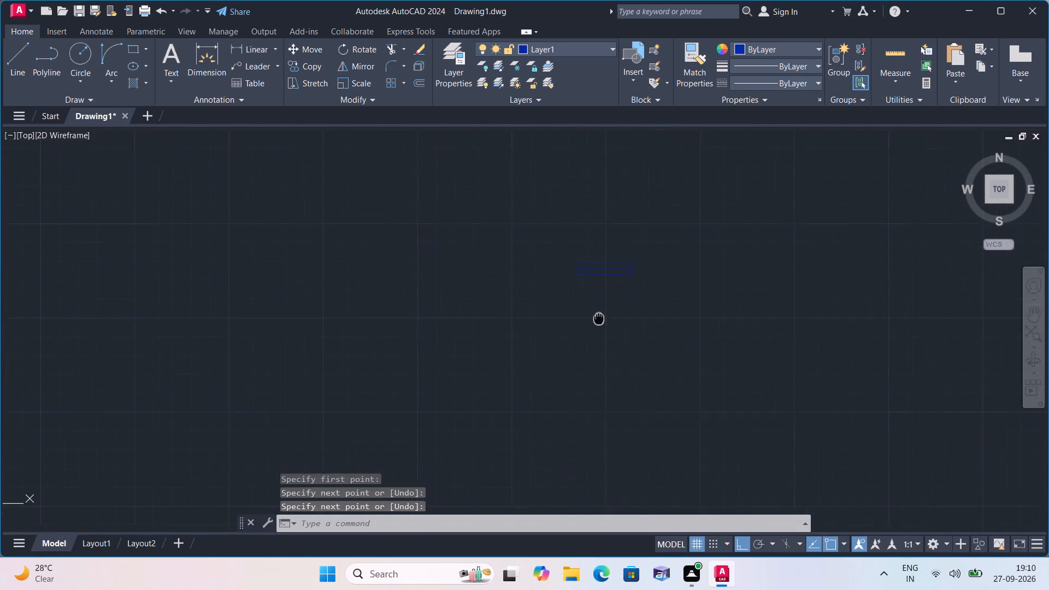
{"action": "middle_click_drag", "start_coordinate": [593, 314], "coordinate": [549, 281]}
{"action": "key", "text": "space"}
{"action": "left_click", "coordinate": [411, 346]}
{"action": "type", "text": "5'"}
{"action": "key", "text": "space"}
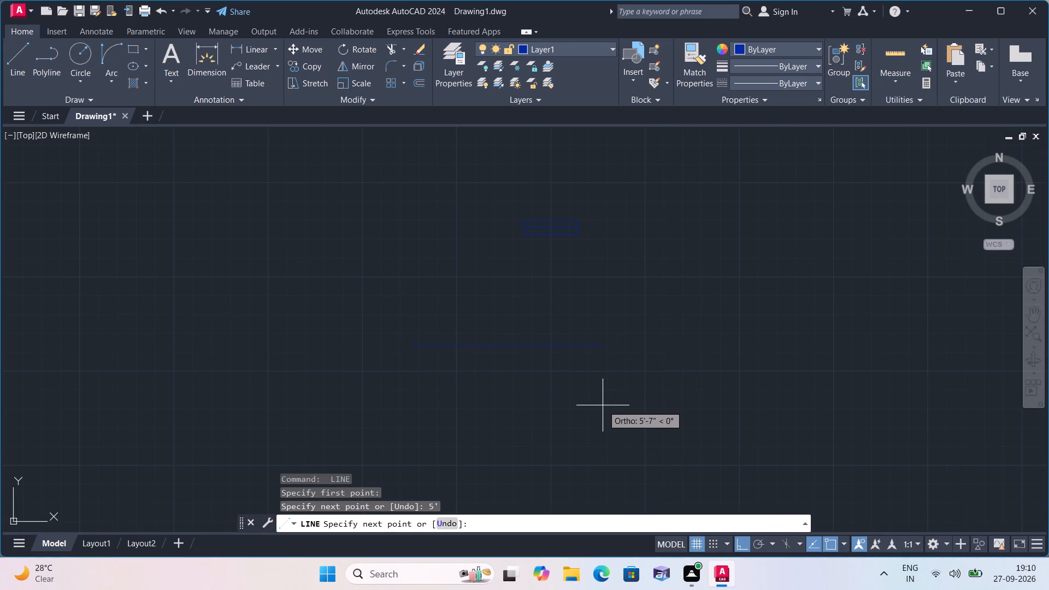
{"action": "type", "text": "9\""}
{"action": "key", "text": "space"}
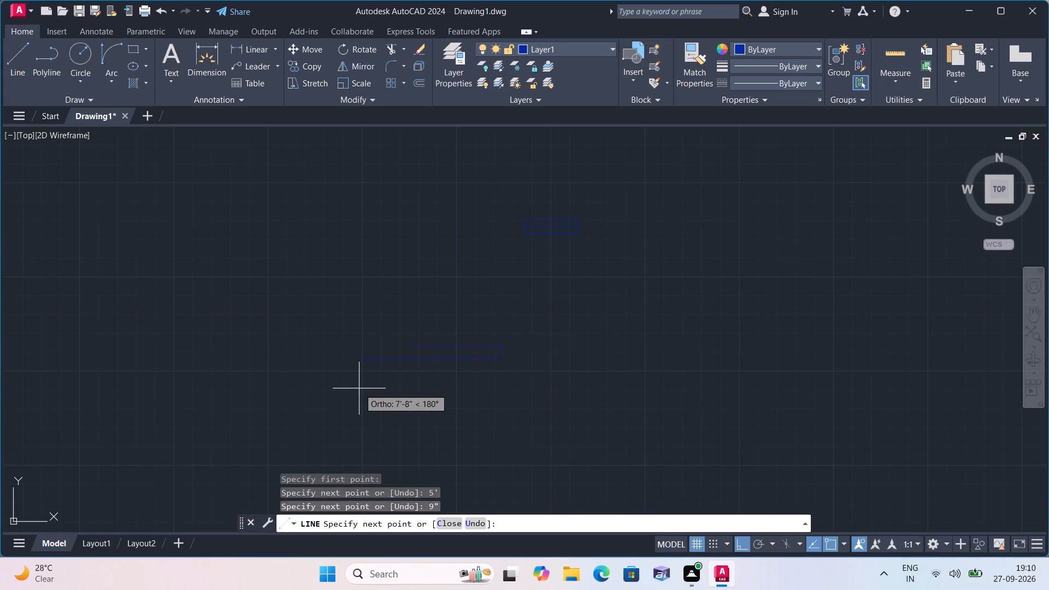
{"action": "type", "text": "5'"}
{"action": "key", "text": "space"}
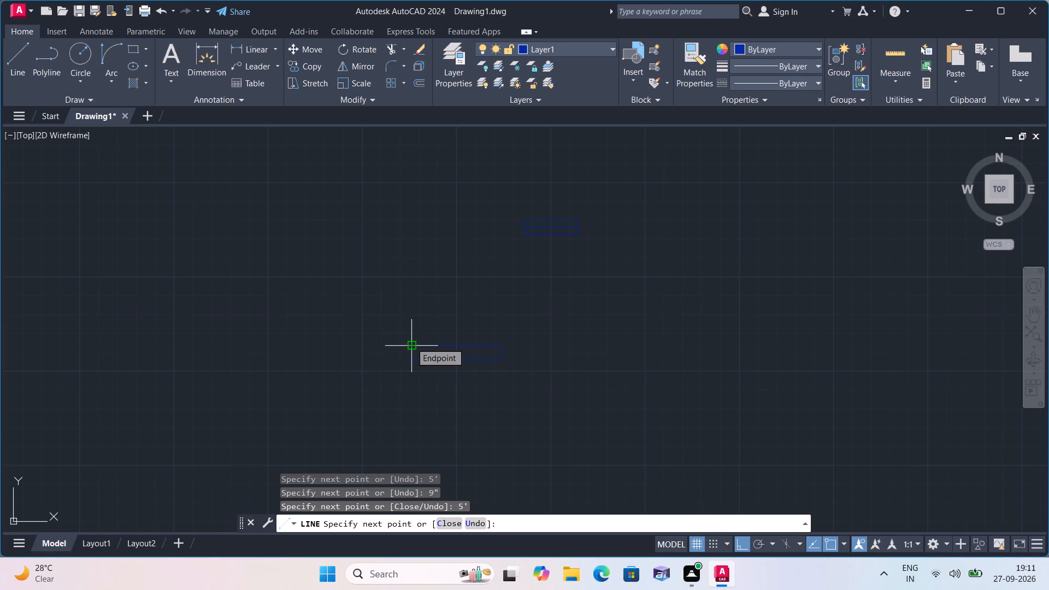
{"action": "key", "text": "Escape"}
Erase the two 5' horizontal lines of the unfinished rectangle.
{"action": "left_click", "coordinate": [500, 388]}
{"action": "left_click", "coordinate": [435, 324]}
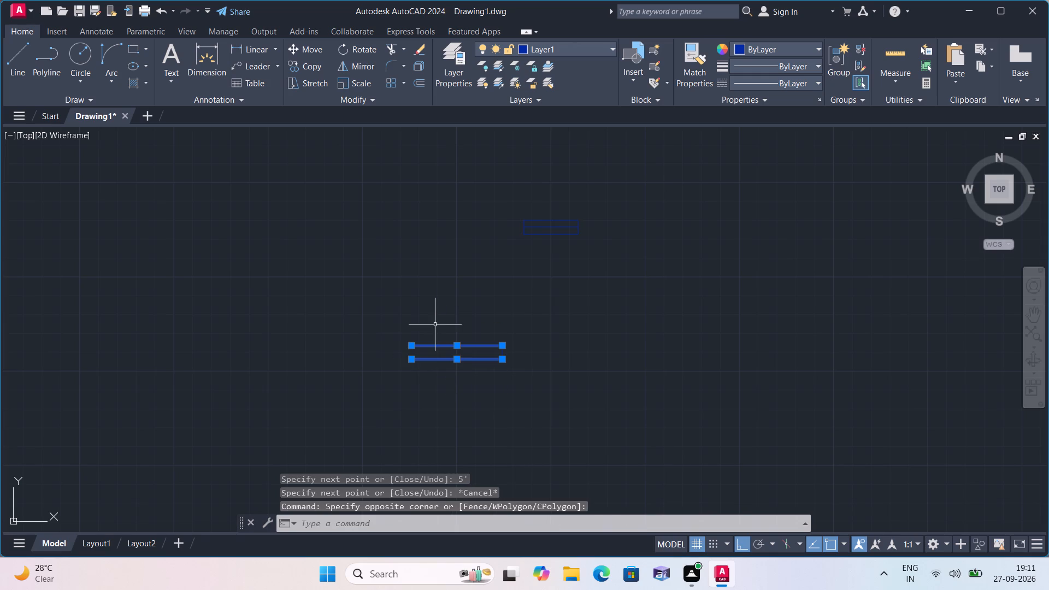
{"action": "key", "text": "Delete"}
Draw a closed horizontal 10' by 9" window rectangle with lines, below and to the left of the 3' window symbol.
{"action": "type", "text": "l"}
{"action": "key", "text": "space"}
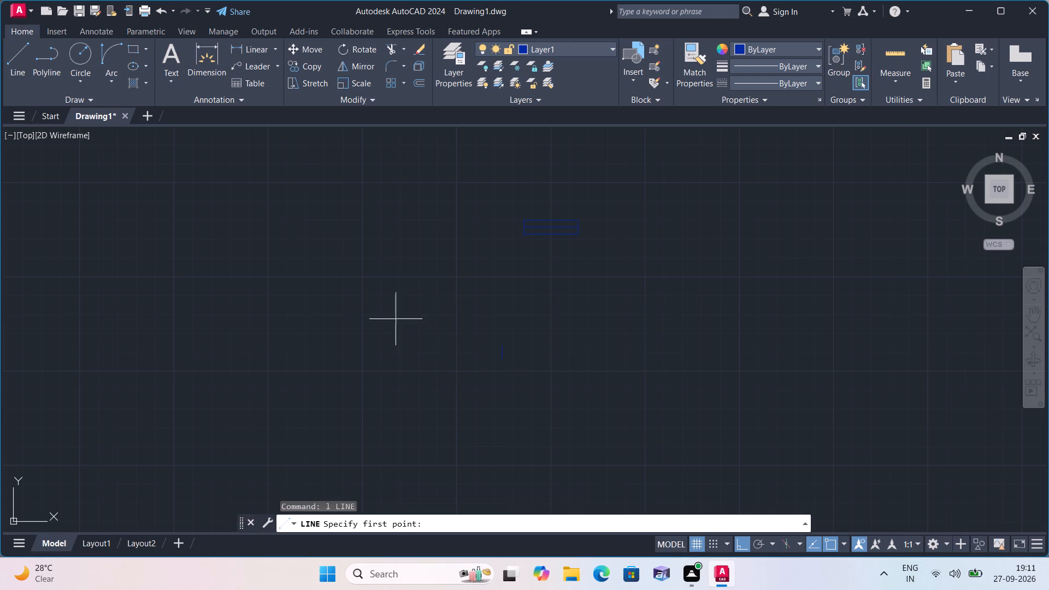
{"action": "left_click", "coordinate": [237, 339]}
{"action": "type", "text": "10'"}
{"action": "key", "text": "space"}
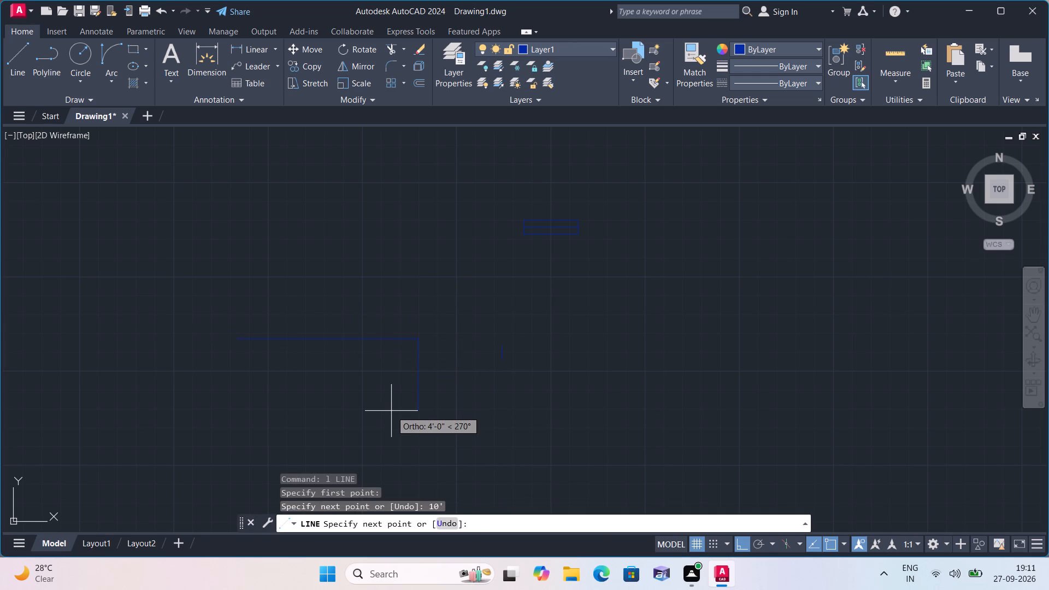
{"action": "type", "text": "9\""}
{"action": "key", "text": "space"}
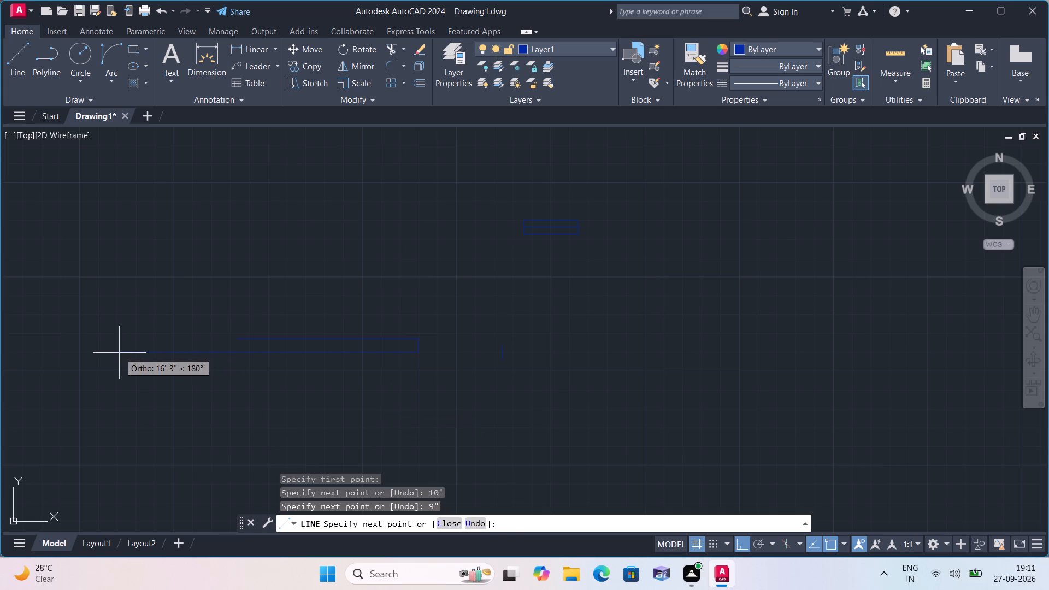
{"action": "type", "text": "10'"}
{"action": "key", "text": "space"}
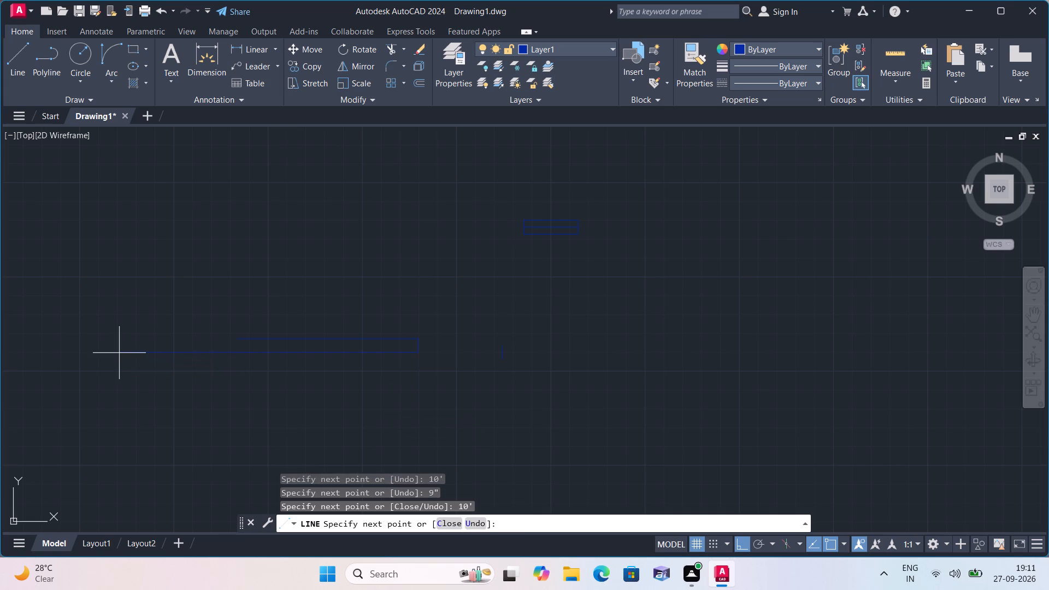
{"action": "left_click", "coordinate": [237, 337]}
{"action": "key", "text": "space"}
Draw a horizontal centre line through the 10' window rectangle between the midpoints of its short sides.
{"action": "scroll", "coordinate": [238, 339], "scroll_direction": "up", "scroll_amount": 2}
{"action": "key", "text": "space"}
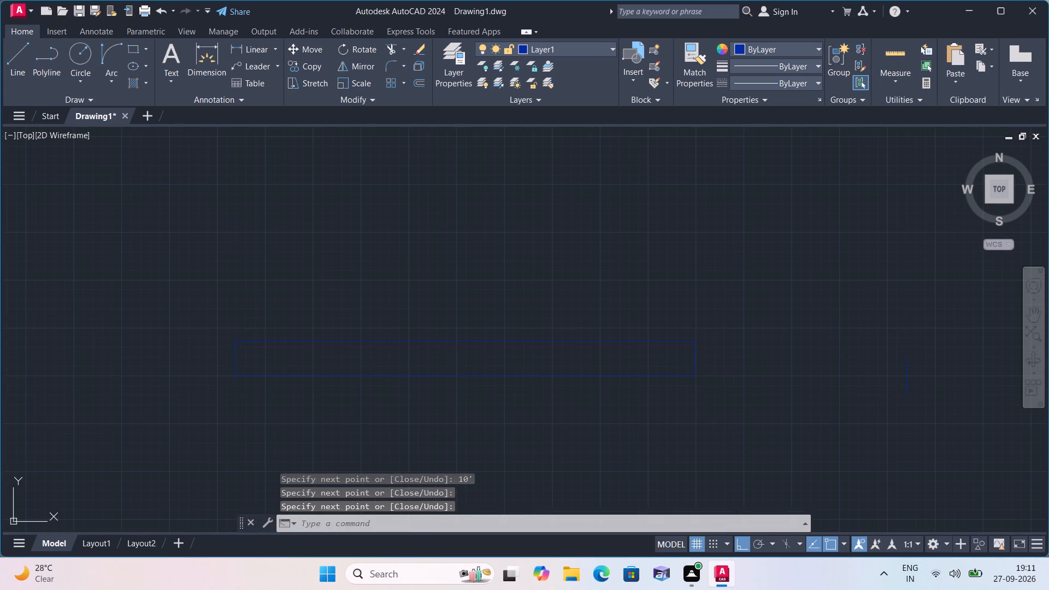
{"action": "left_click", "coordinate": [234, 356]}
{"action": "left_click", "coordinate": [697, 358]}
{"action": "key", "text": "space"}
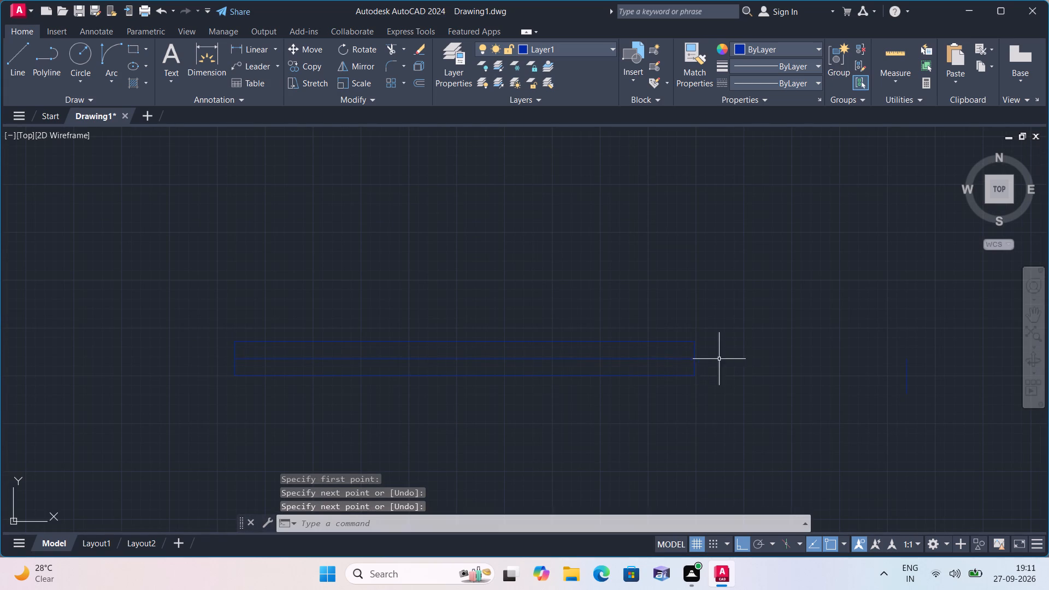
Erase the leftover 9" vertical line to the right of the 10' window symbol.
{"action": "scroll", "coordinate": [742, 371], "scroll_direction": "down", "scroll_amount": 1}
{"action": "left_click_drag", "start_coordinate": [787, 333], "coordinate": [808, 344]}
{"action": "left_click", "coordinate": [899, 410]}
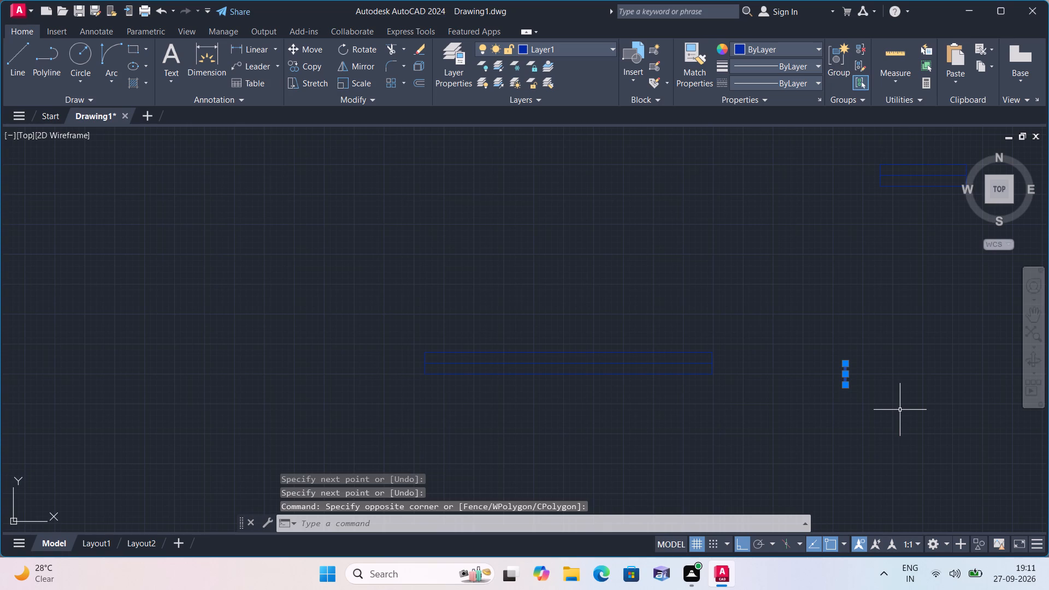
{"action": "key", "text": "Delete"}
Draw a closed vertical 10' by 9" window rectangle with lines, below the start of the horizontal 10' window symbol.
{"action": "scroll", "coordinate": [771, 372], "scroll_direction": "down", "scroll_amount": 3}
{"action": "middle_click_drag", "start_coordinate": [739, 406], "coordinate": [738, 407]}
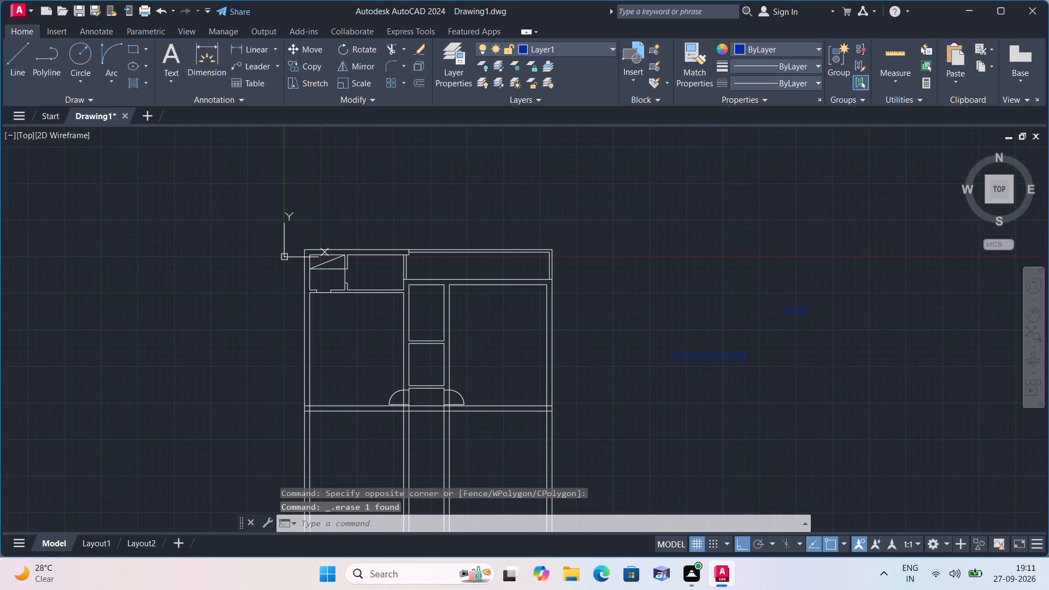
{"action": "middle_click_drag", "start_coordinate": [738, 407], "coordinate": [658, 328]}
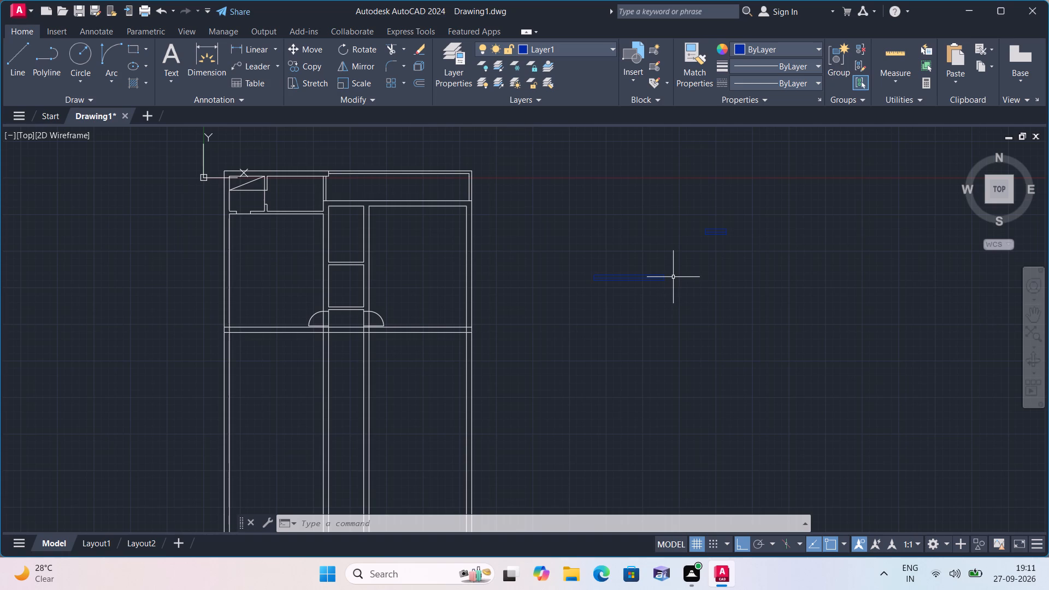
{"action": "key", "text": "l"}
{"action": "key", "text": "space"}
{"action": "left_click", "coordinate": [582, 315]}
{"action": "type", "text": "10"}
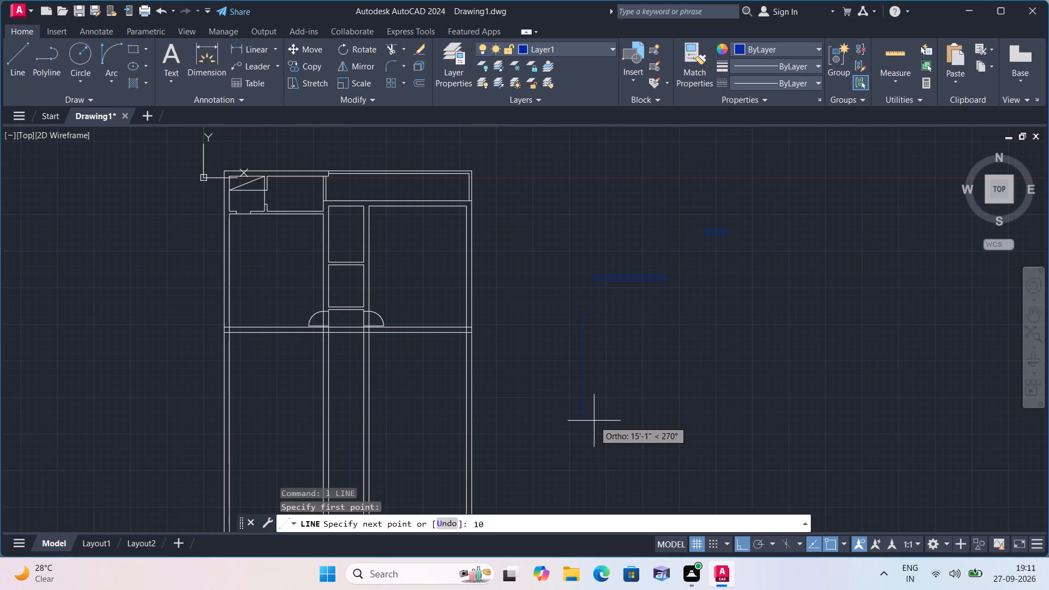
{"action": "key", "text": "apostrophe"}
{"action": "key", "text": "space"}
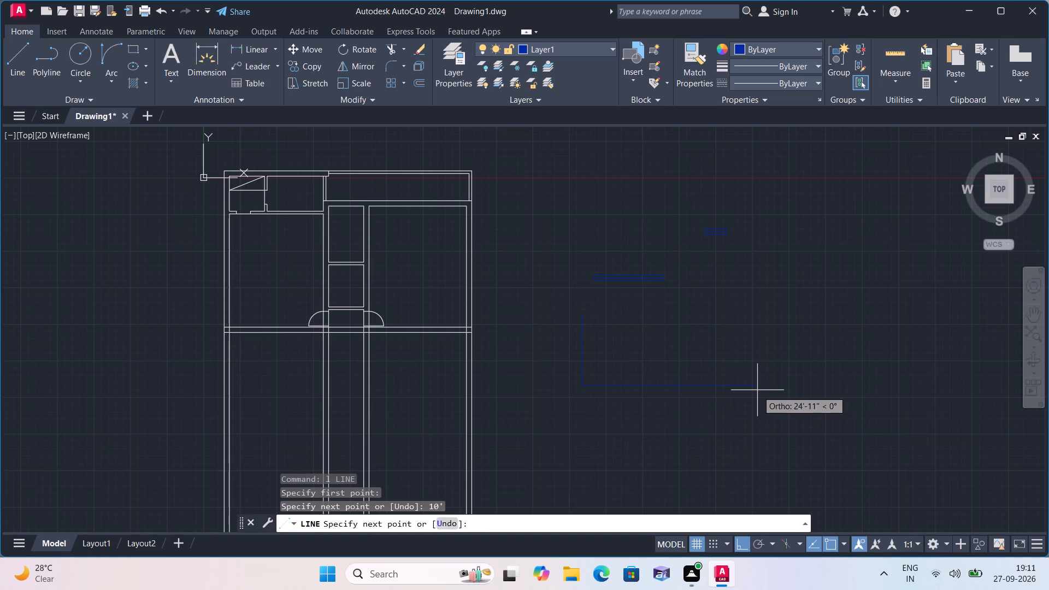
{"action": "key", "text": "9"}
{"action": "key", "text": "shift+quotedbl"}
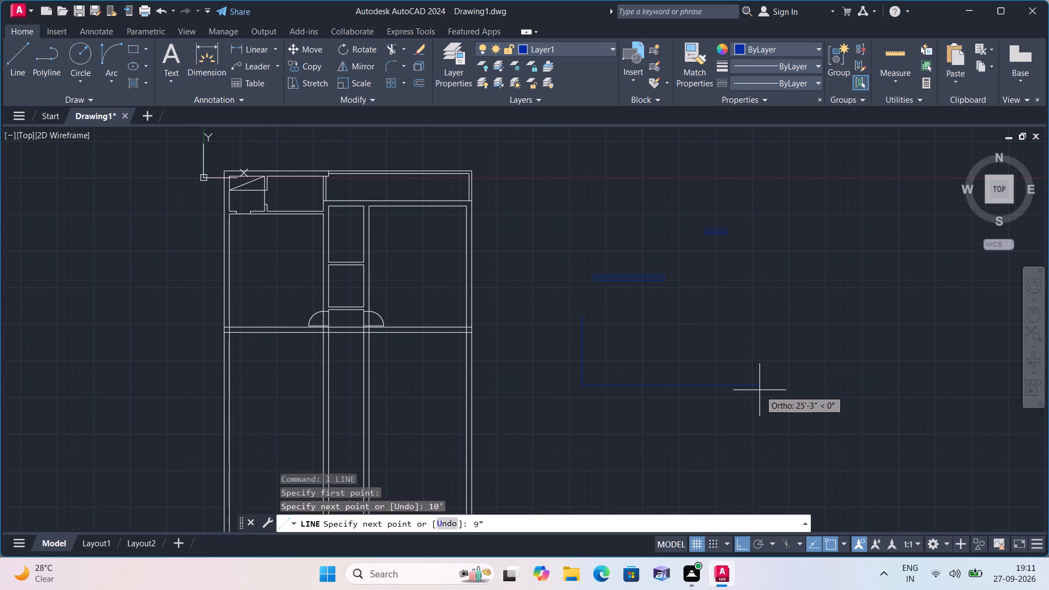
{"action": "key", "text": "space"}
{"action": "type", "text": "10'"}
{"action": "key", "text": "space"}
{"action": "scroll", "coordinate": [584, 314], "scroll_direction": "up", "scroll_amount": 1}
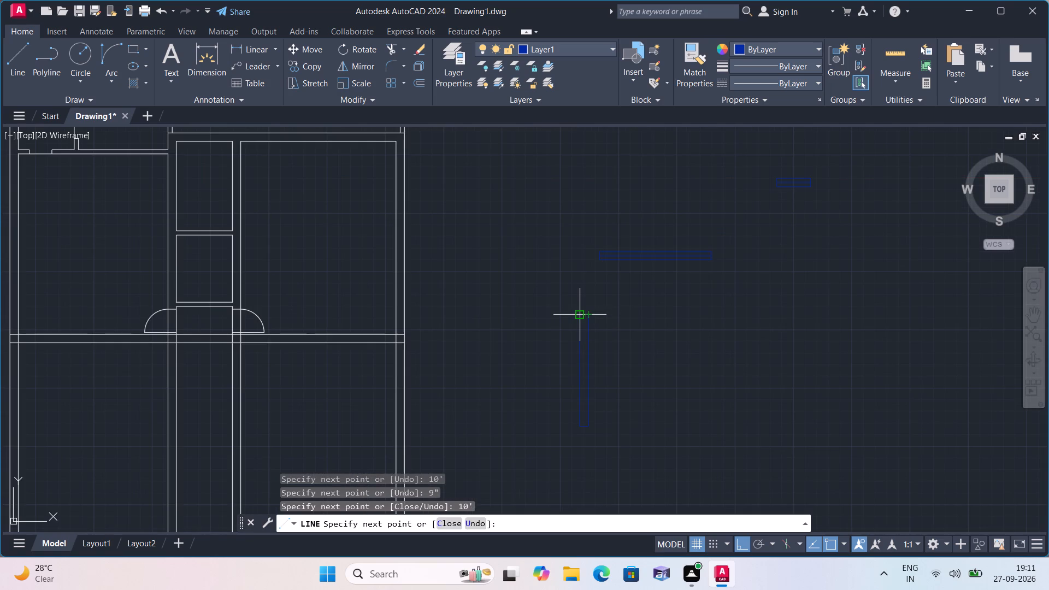
{"action": "left_click", "coordinate": [580, 314]}
{"action": "key", "text": "space"}
Draw a vertical centre line through the upright 10' window rectangle between the midpoints of its short sides.
{"action": "scroll", "coordinate": [586, 338], "scroll_direction": "up", "scroll_amount": 2}
{"action": "key", "text": "space"}
{"action": "left_click", "coordinate": [577, 278]}
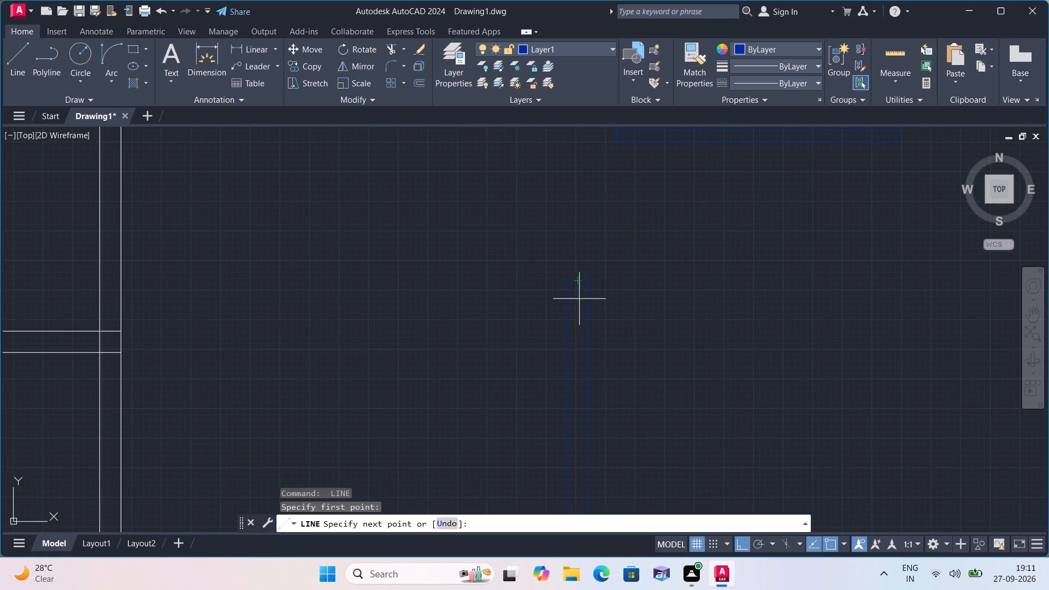
{"action": "middle_click_drag", "start_coordinate": [586, 438], "coordinate": [593, 320]}
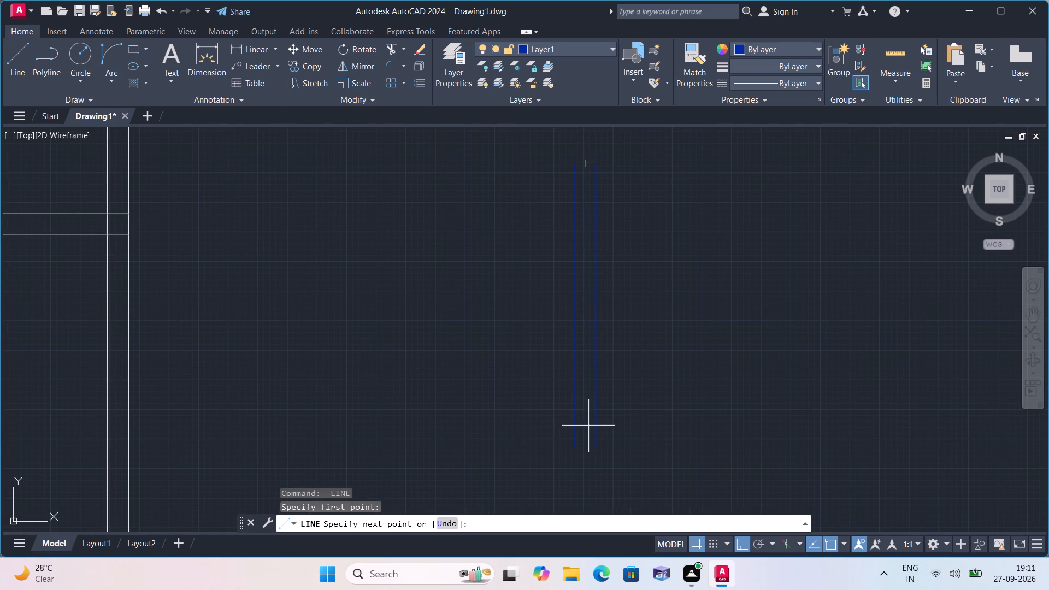
{"action": "left_click", "coordinate": [587, 449]}
{"action": "key", "text": "space"}
Draw a closed vertical 3' by 9" window rectangle with lines, to the right of the upright 10' window symbol.
{"action": "scroll", "coordinate": [606, 365], "scroll_direction": "down", "scroll_amount": 1}
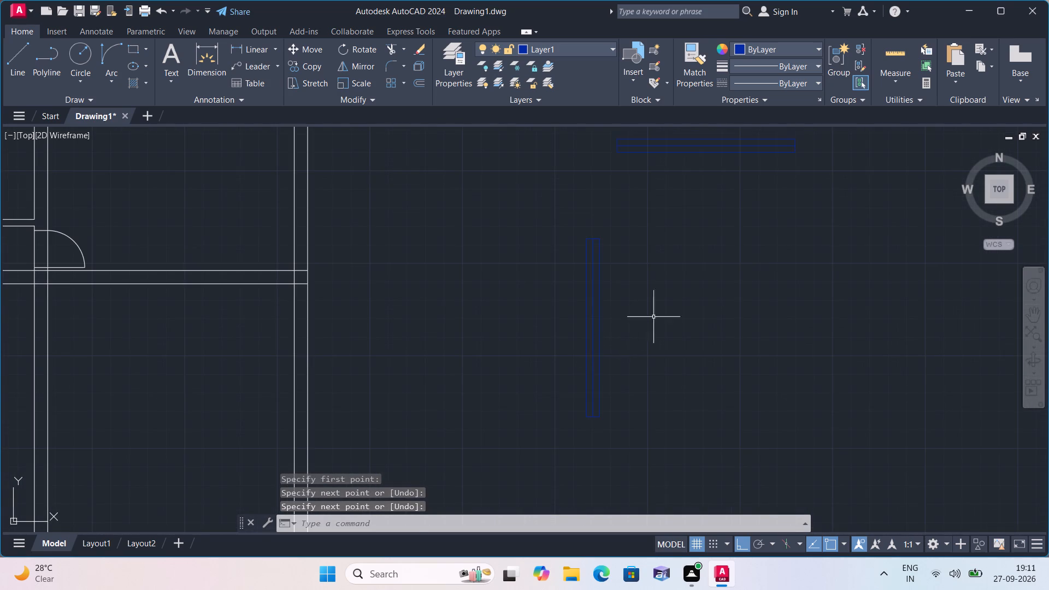
{"action": "scroll", "coordinate": [655, 312], "scroll_direction": "down", "scroll_amount": 1}
{"action": "middle_click_drag", "start_coordinate": [654, 313], "coordinate": [634, 342]}
{"action": "scroll", "coordinate": [635, 341], "scroll_direction": "down", "scroll_amount": 1}
{"action": "middle_click_drag", "start_coordinate": [637, 320], "coordinate": [615, 350]}
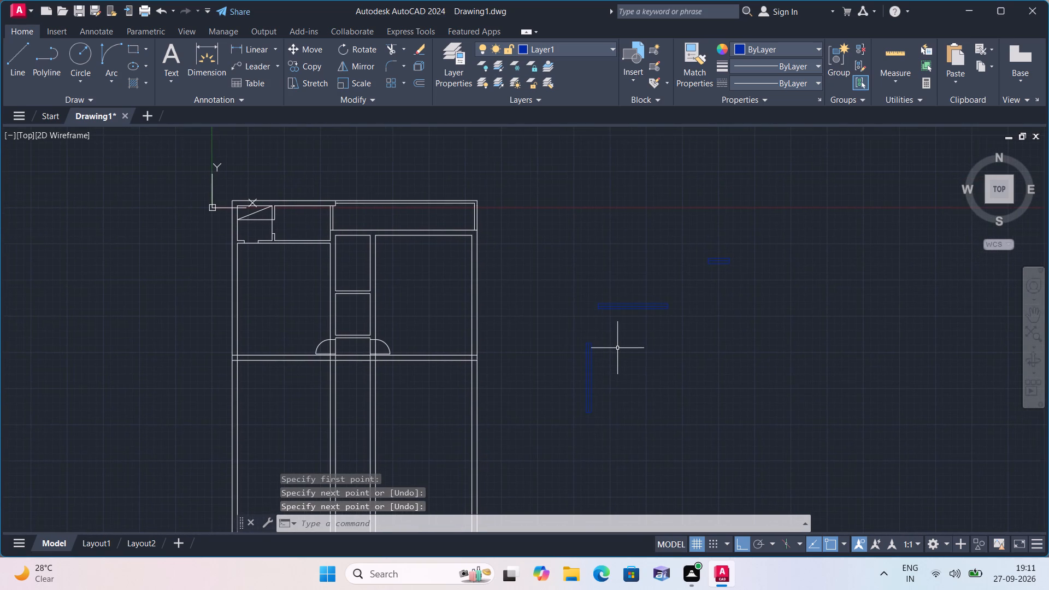
{"action": "key", "text": "l"}
{"action": "key", "text": "space"}
{"action": "left_click", "coordinate": [671, 356]}
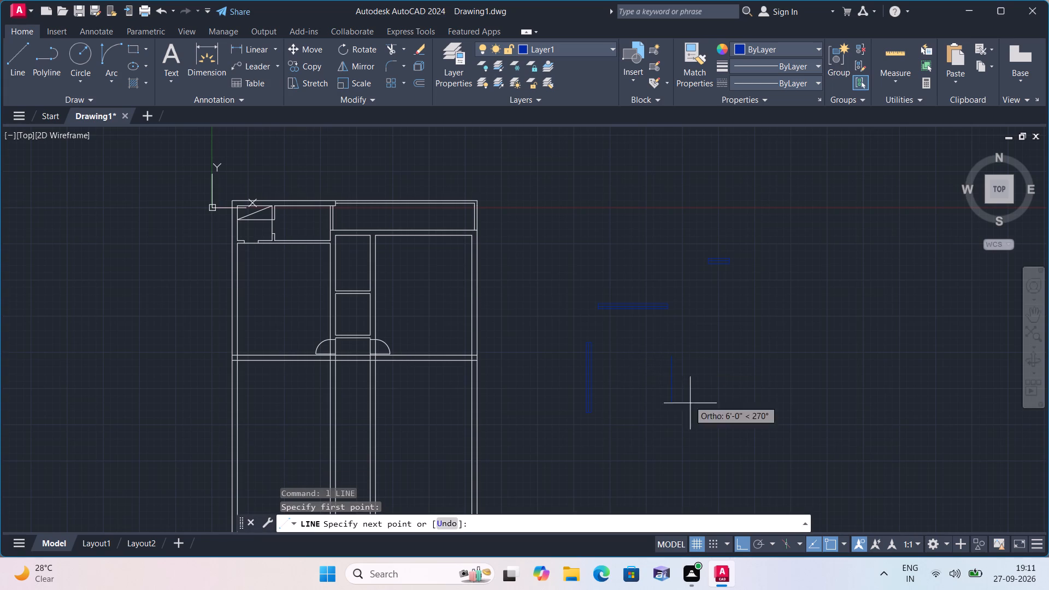
{"action": "key", "text": "3"}
{"action": "key", "text": "apostrophe"}
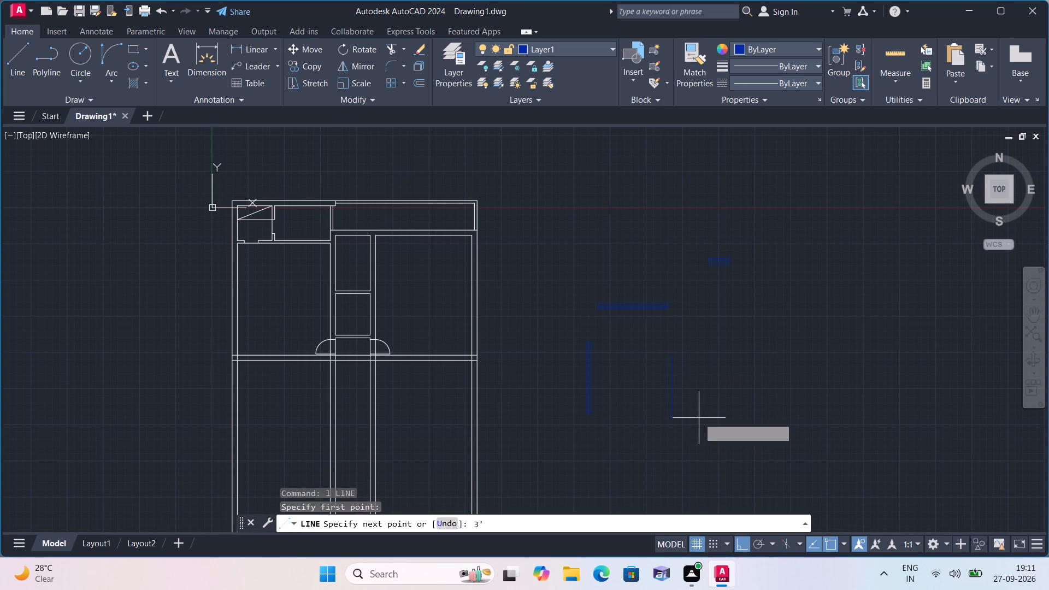
{"action": "key", "text": "space"}
{"action": "key", "text": "9"}
{"action": "type", "text": "\""}
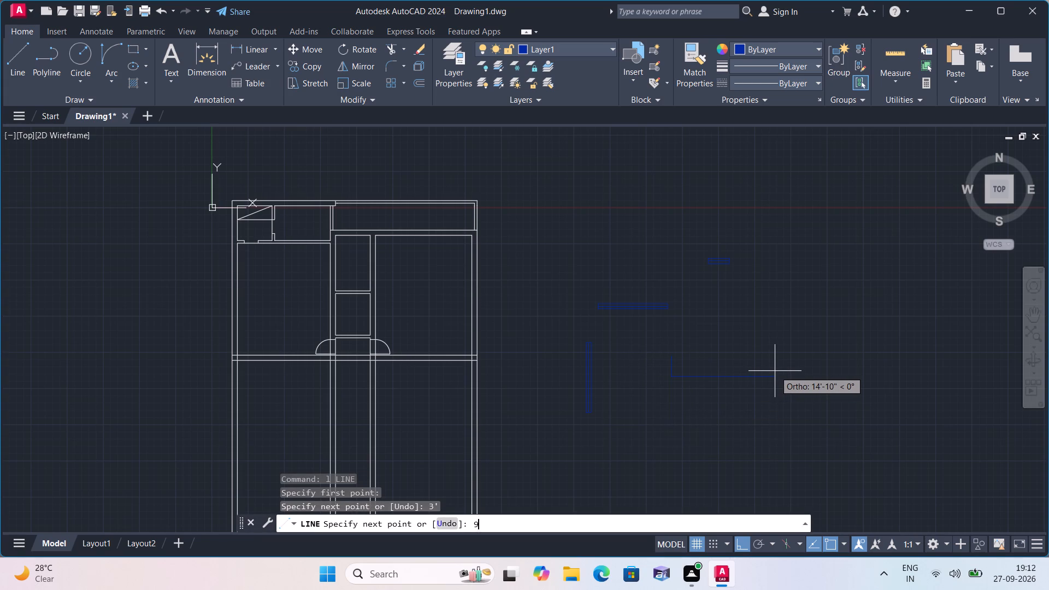
{"action": "key", "text": "space"}
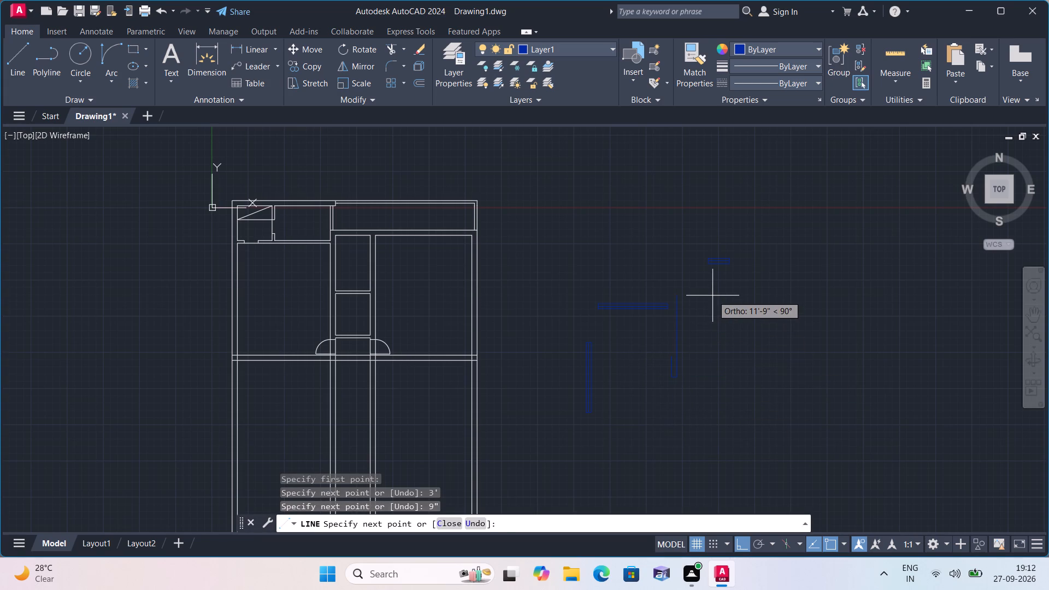
{"action": "key", "text": "3"}
{"action": "type", "text": "'"}
{"action": "key", "text": "space"}
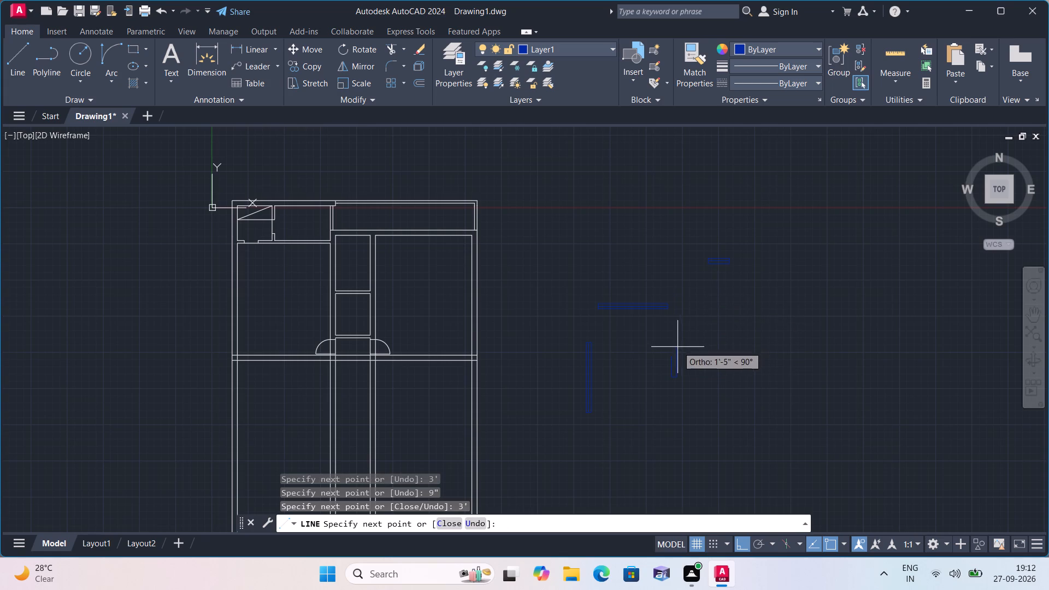
{"action": "scroll", "coordinate": [673, 352], "scroll_direction": "up", "scroll_amount": 1}
{"action": "left_click", "coordinate": [669, 357]}
{"action": "key", "text": "space"}
Draw a vertical centre line through the upright 3' window rectangle between the midpoints of its short sides.
{"action": "scroll", "coordinate": [673, 358], "scroll_direction": "up", "scroll_amount": 2}
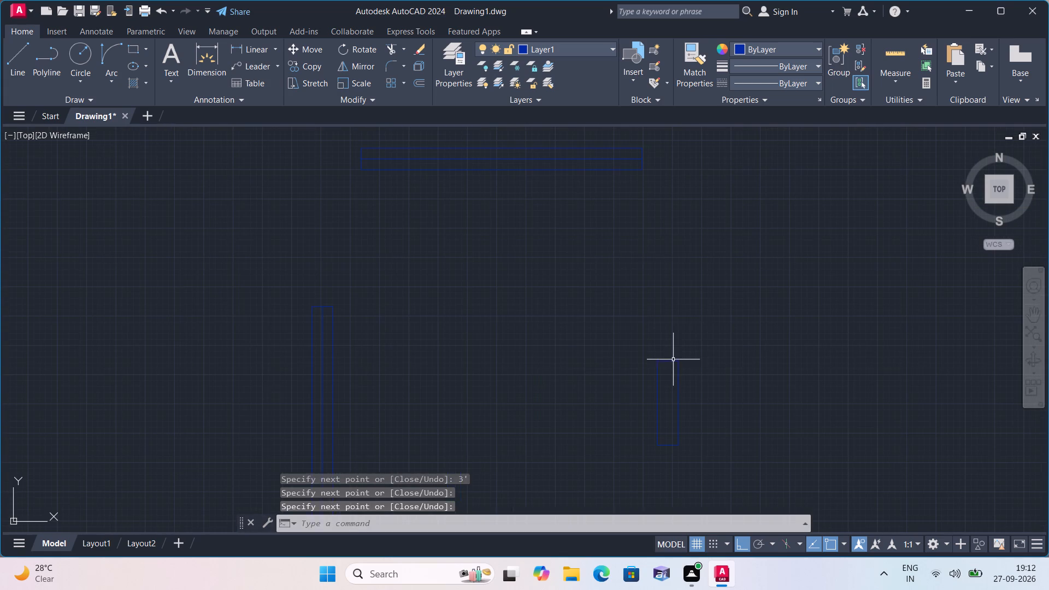
{"action": "key", "text": "space"}
{"action": "left_click", "coordinate": [669, 362]}
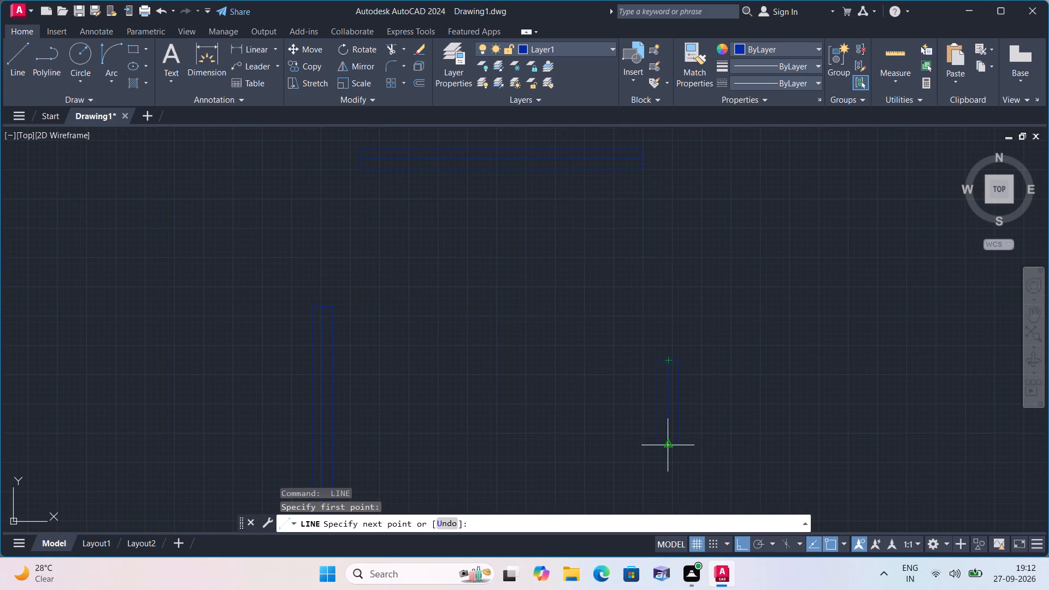
{"action": "left_click", "coordinate": [667, 446]}
{"action": "key", "text": "space"}
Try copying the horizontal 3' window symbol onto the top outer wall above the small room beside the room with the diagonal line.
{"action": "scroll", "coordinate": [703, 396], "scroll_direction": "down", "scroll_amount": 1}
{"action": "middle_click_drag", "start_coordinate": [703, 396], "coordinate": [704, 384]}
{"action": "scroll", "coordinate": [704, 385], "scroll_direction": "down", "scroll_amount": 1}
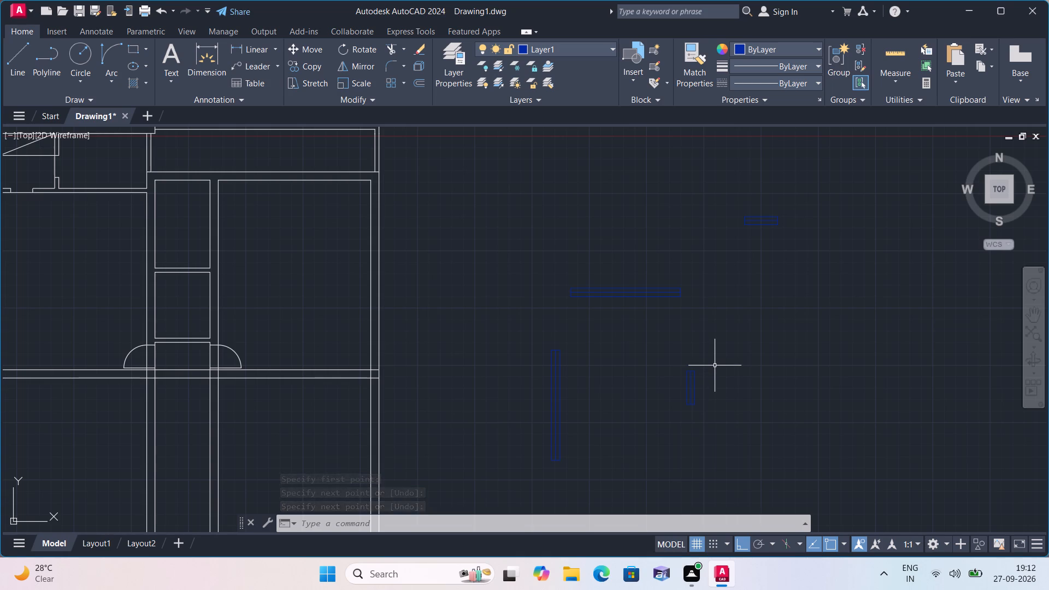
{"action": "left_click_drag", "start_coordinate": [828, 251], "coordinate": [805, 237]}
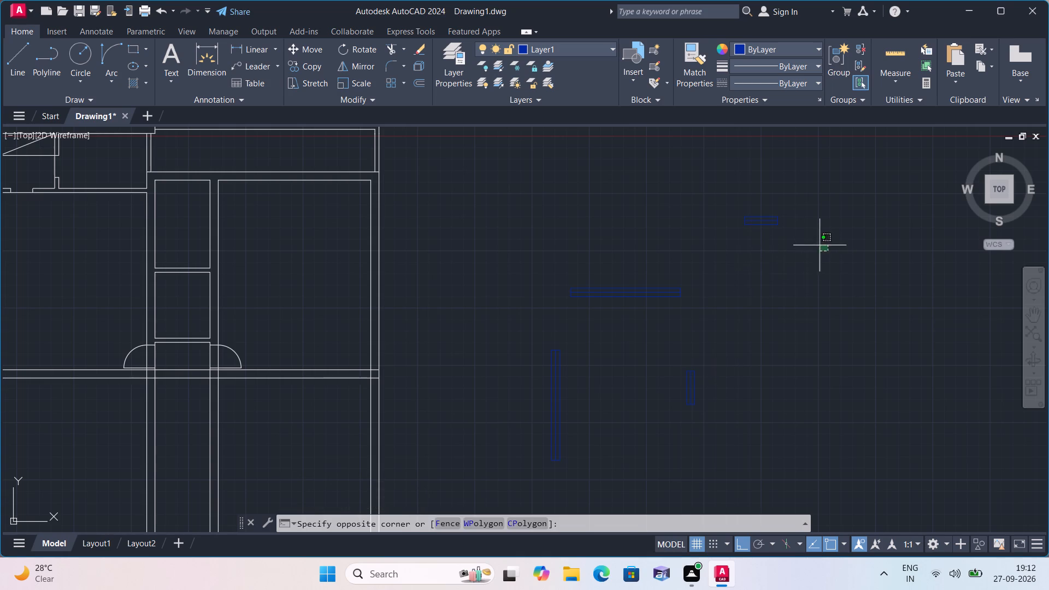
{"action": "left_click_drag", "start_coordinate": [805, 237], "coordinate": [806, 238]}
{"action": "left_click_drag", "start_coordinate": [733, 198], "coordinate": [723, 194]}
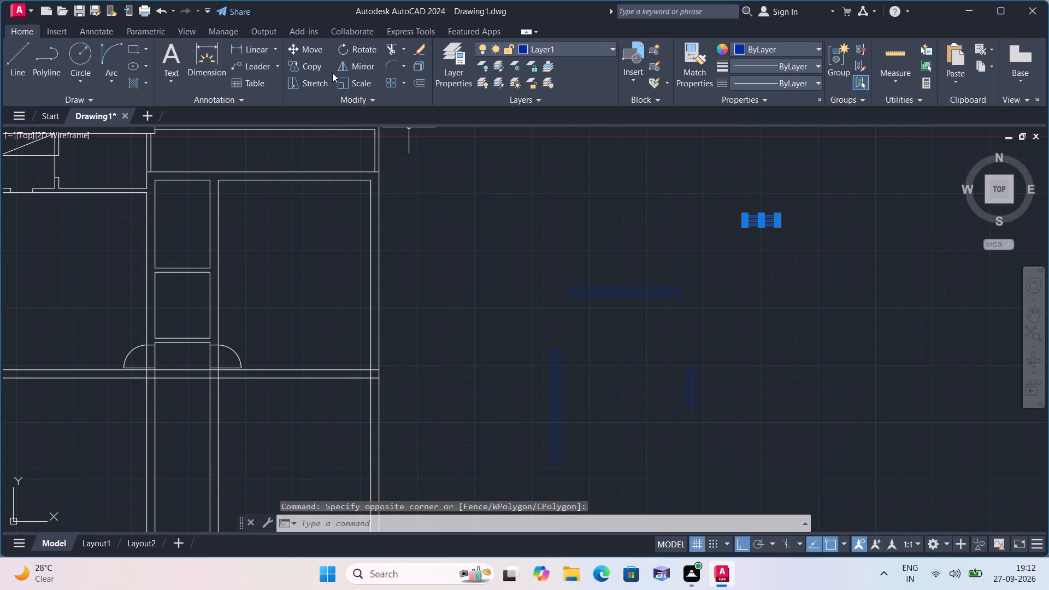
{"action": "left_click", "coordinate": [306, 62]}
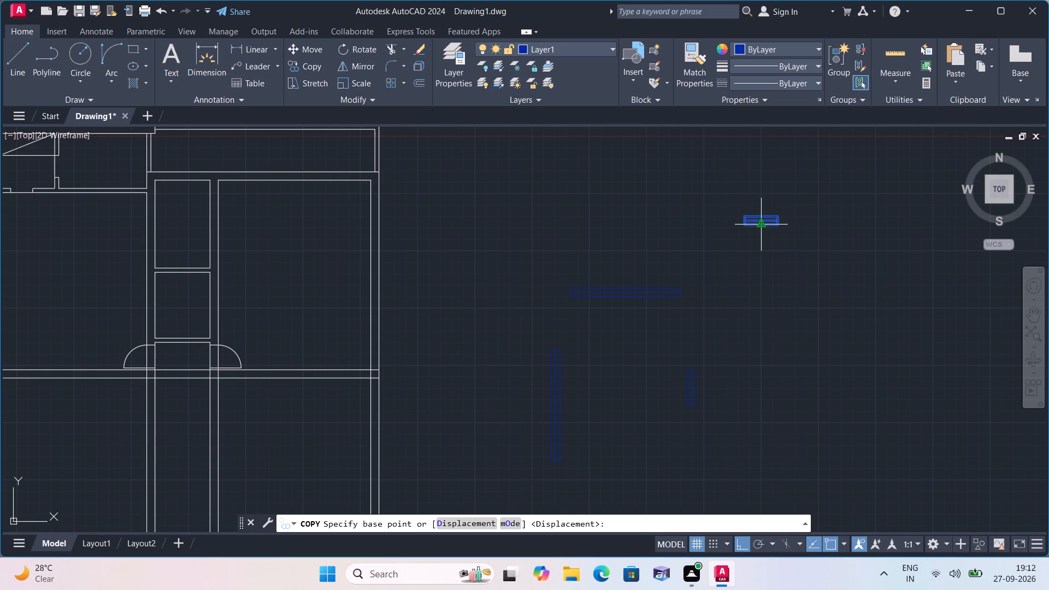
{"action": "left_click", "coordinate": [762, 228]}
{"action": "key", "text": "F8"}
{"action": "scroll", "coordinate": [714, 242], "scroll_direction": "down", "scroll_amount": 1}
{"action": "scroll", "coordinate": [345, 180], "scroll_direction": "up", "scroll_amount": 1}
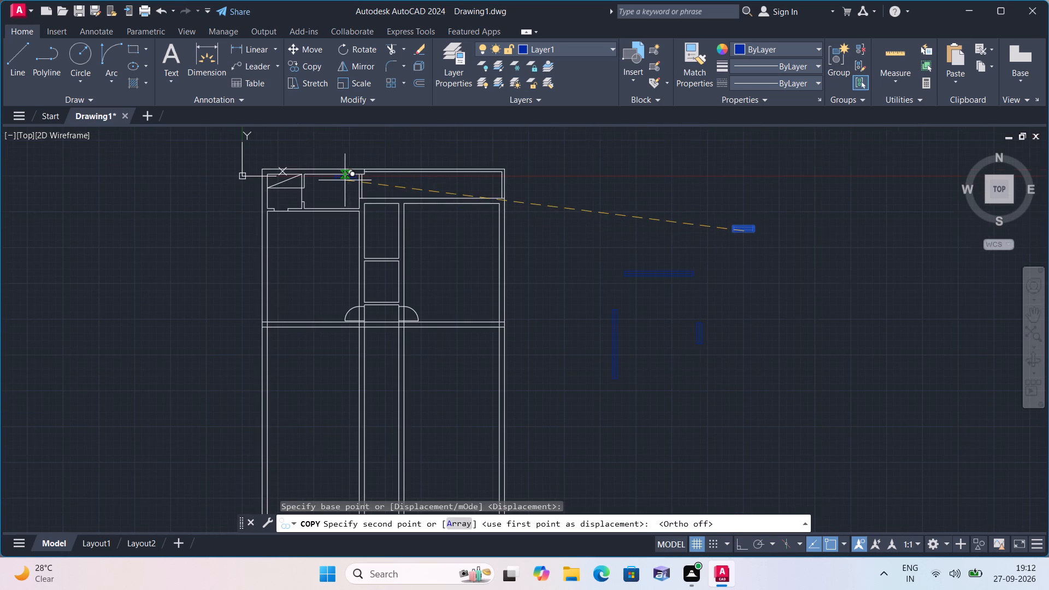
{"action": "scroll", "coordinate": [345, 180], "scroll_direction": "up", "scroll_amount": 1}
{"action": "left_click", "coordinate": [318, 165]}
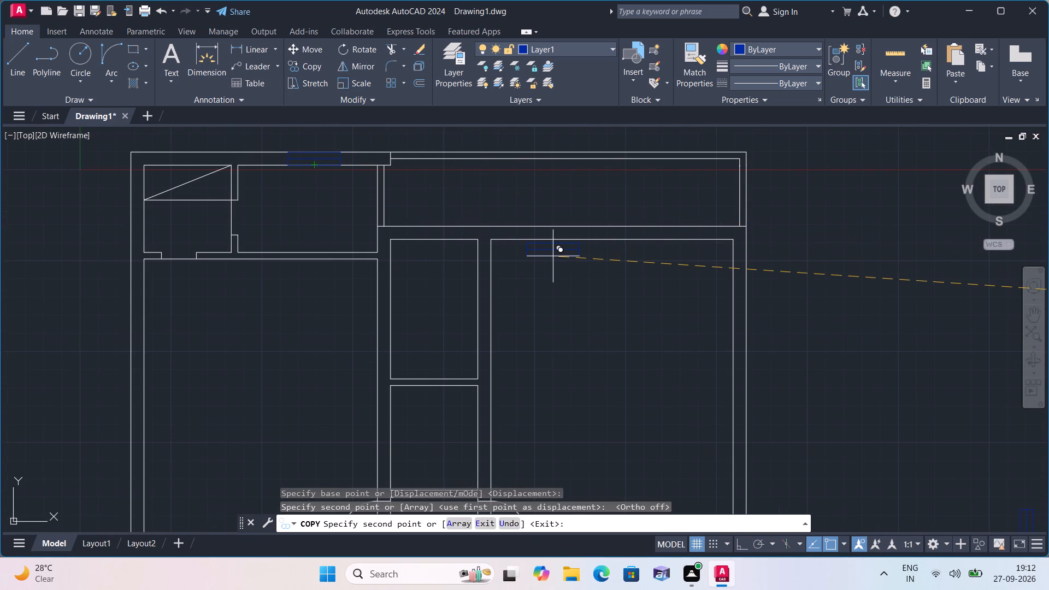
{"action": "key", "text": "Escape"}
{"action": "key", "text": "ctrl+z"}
Copy the horizontal 3' window symbol by its bottom midpoint to the midpoint of the uppermost narrow central room's top wall line, with Ortho off.
{"action": "scroll", "coordinate": [589, 248], "scroll_direction": "down", "scroll_amount": 1}
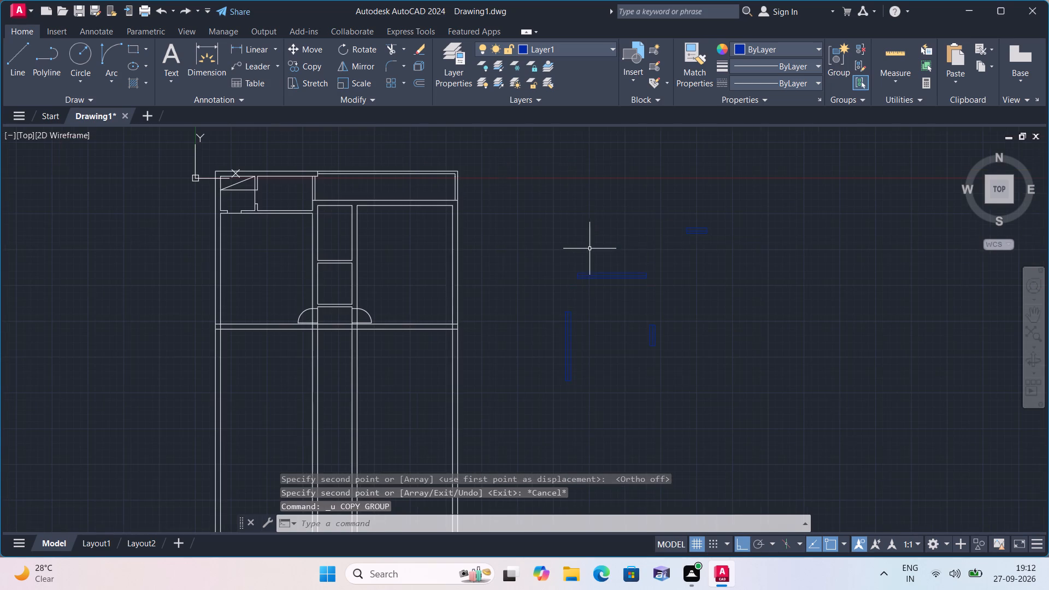
{"action": "left_click", "coordinate": [717, 249]}
{"action": "left_click", "coordinate": [661, 200]}
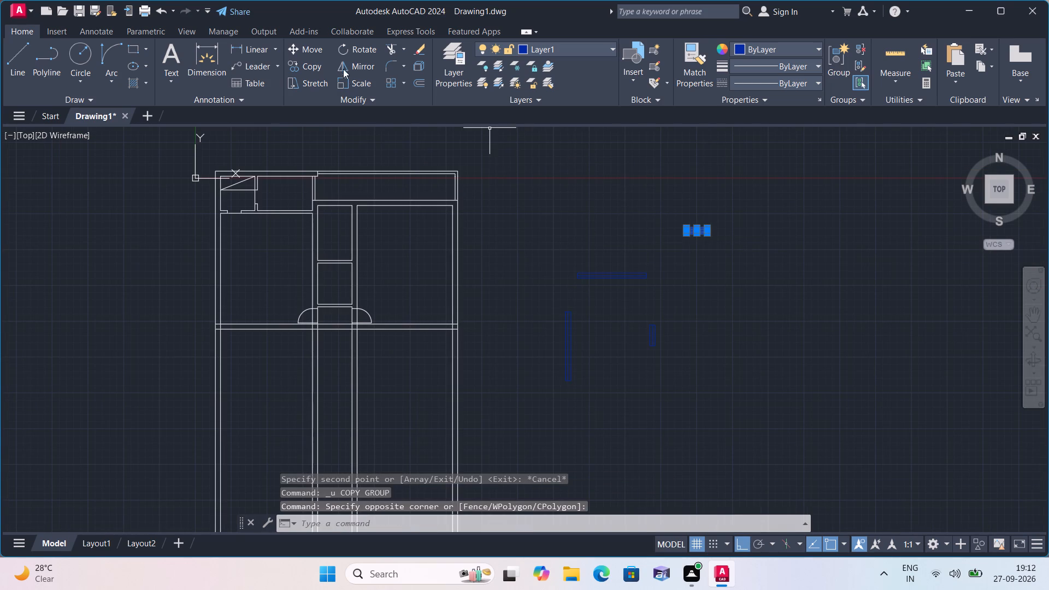
{"action": "left_click_drag", "start_coordinate": [307, 63], "coordinate": [310, 71]}
{"action": "scroll", "coordinate": [682, 235], "scroll_direction": "up", "scroll_amount": 2}
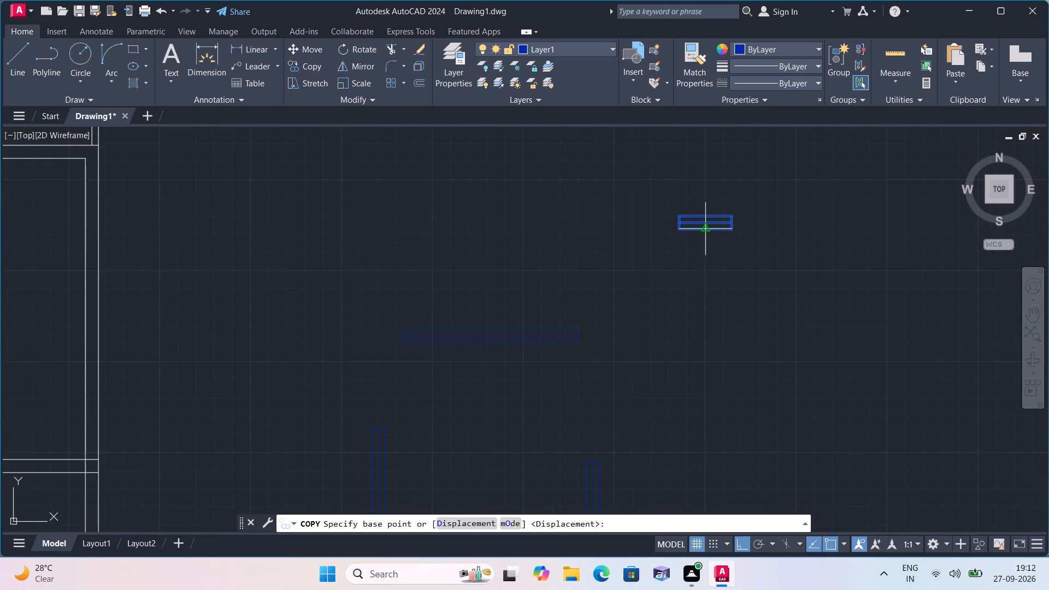
{"action": "left_click", "coordinate": [704, 227]}
{"action": "scroll", "coordinate": [387, 256], "scroll_direction": "down", "scroll_amount": 2}
{"action": "middle_click_drag", "start_coordinate": [387, 254], "coordinate": [743, 225]}
{"action": "scroll", "coordinate": [507, 204], "scroll_direction": "up", "scroll_amount": 2}
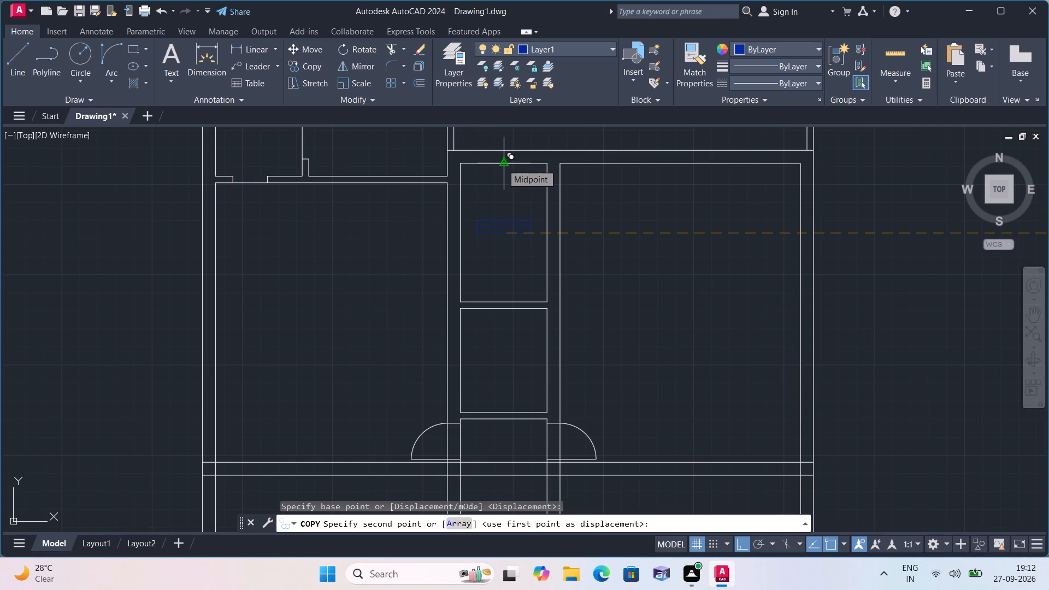
{"action": "key", "text": "F8"}
{"action": "left_click", "coordinate": [502, 166]}
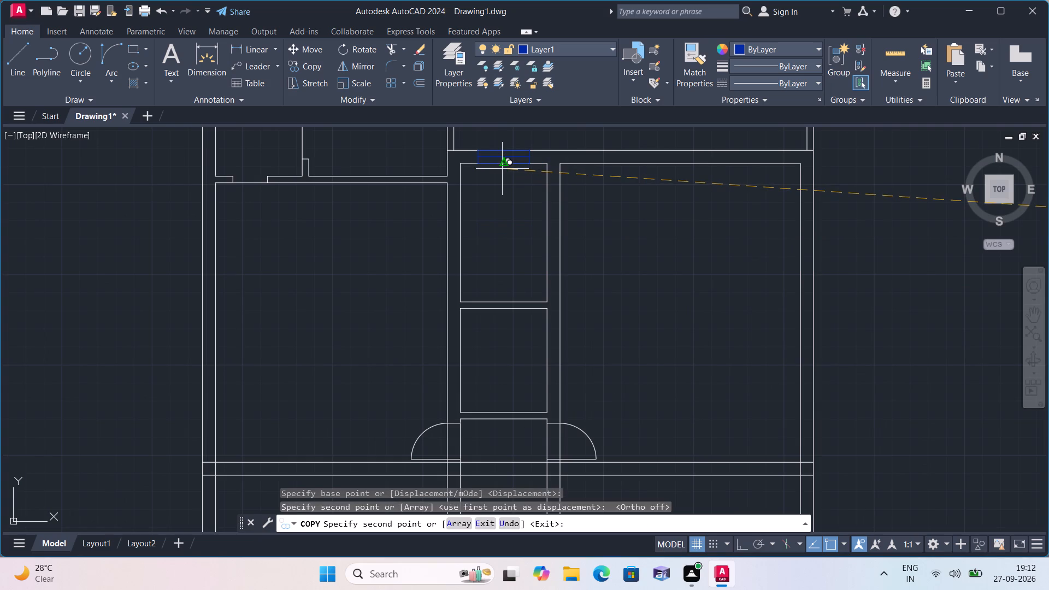
{"action": "key", "text": "Escape"}
Make layer 0 the current layer.
{"action": "scroll", "coordinate": [503, 166], "scroll_direction": "down", "scroll_amount": 2}
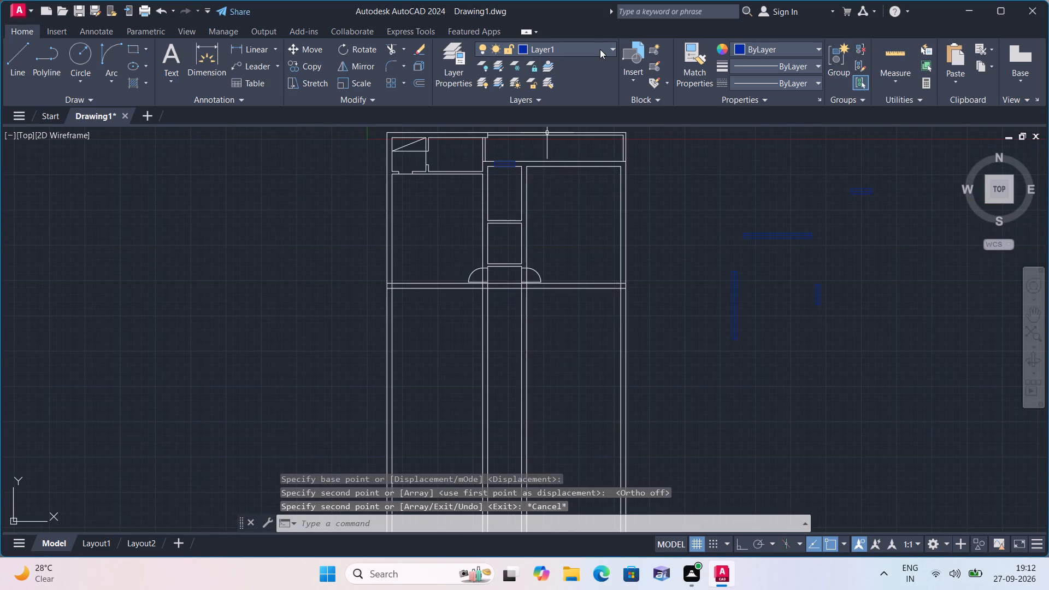
{"action": "left_click", "coordinate": [599, 49]}
{"action": "left_click", "coordinate": [585, 62]}
{"action": "middle_click", "coordinate": [634, 171]}
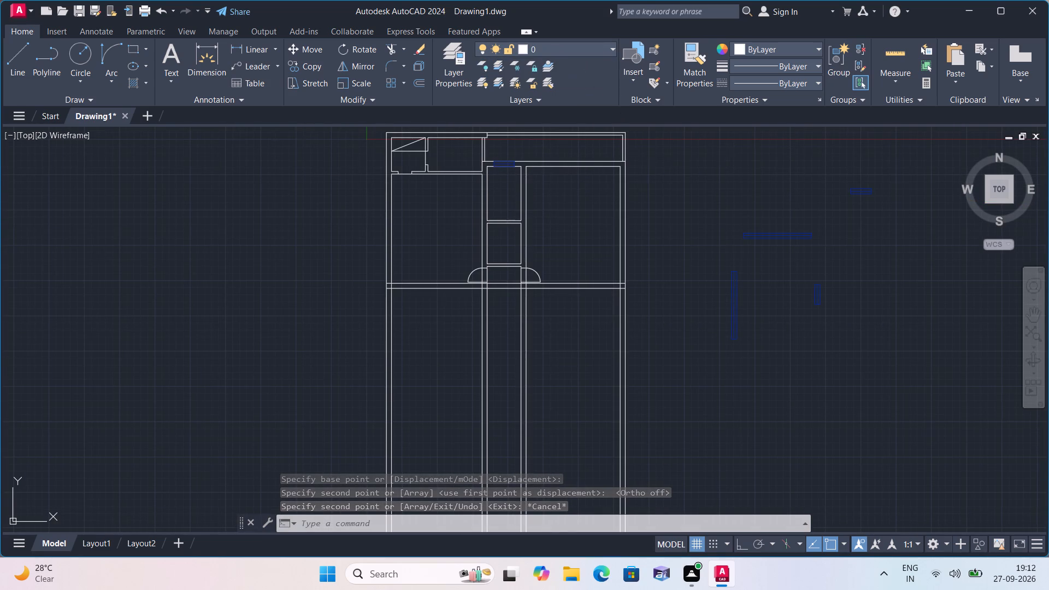
Move the horizontal 10' window symbol into the top wall of the large right-hand room, centred on the wall's inner line.
{"action": "left_click", "coordinate": [811, 242]}
{"action": "left_click", "coordinate": [729, 209]}
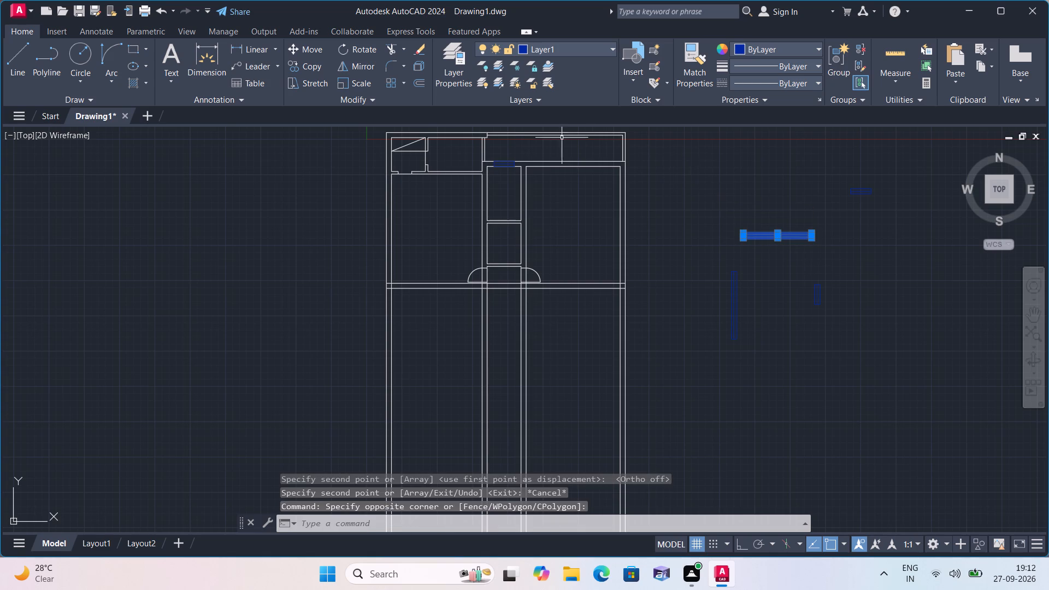
{"action": "left_click", "coordinate": [313, 51]}
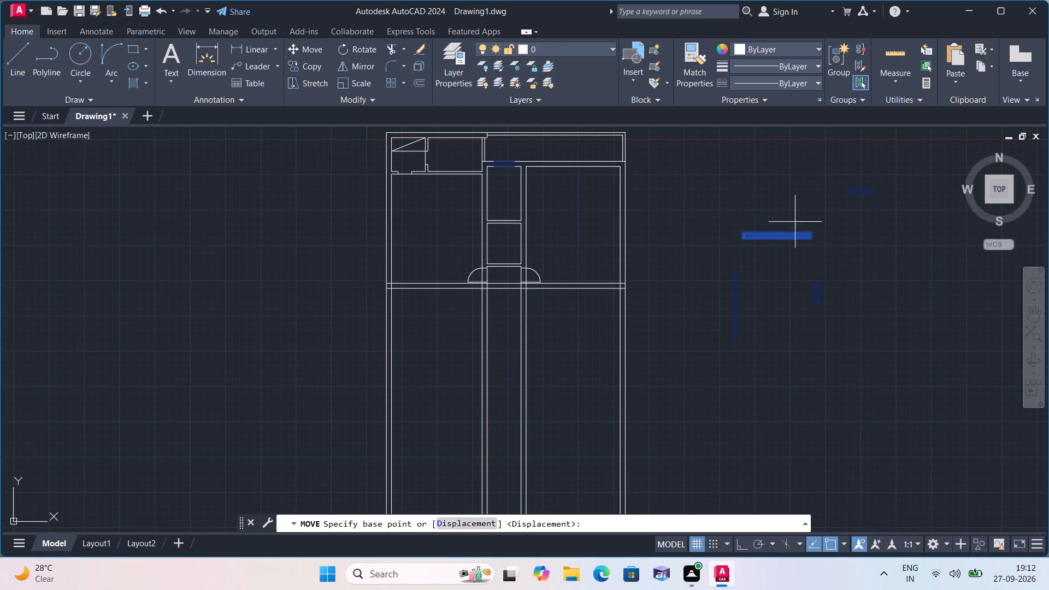
{"action": "left_click", "coordinate": [776, 237]}
{"action": "scroll", "coordinate": [587, 172], "scroll_direction": "up", "scroll_amount": 2}
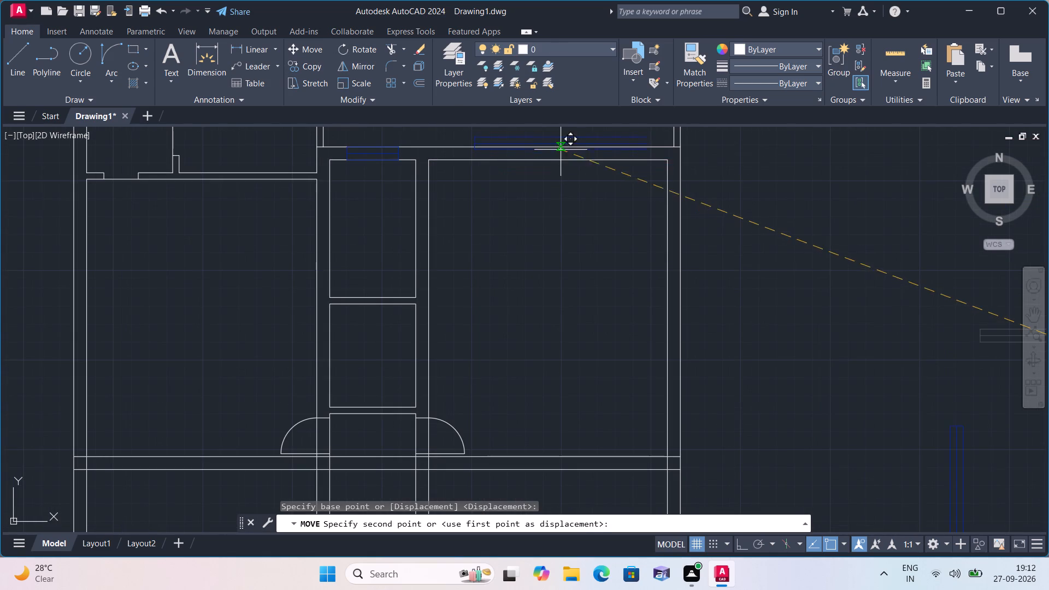
{"action": "left_click", "coordinate": [551, 159]}
{"action": "scroll", "coordinate": [574, 192], "scroll_direction": "down", "scroll_amount": 3}
{"action": "scroll", "coordinate": [575, 193], "scroll_direction": "up", "scroll_amount": 2}
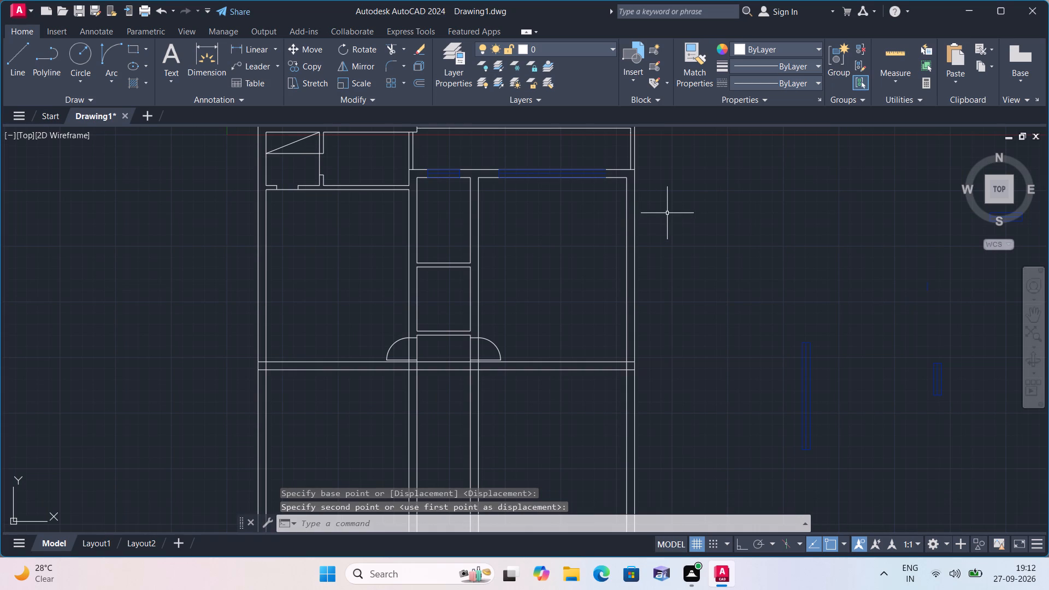
Undo the last move of the horizontal 10' window symbol.
{"action": "key", "text": "ctrl+z"}
{"action": "key", "text": "ctrl+z"}
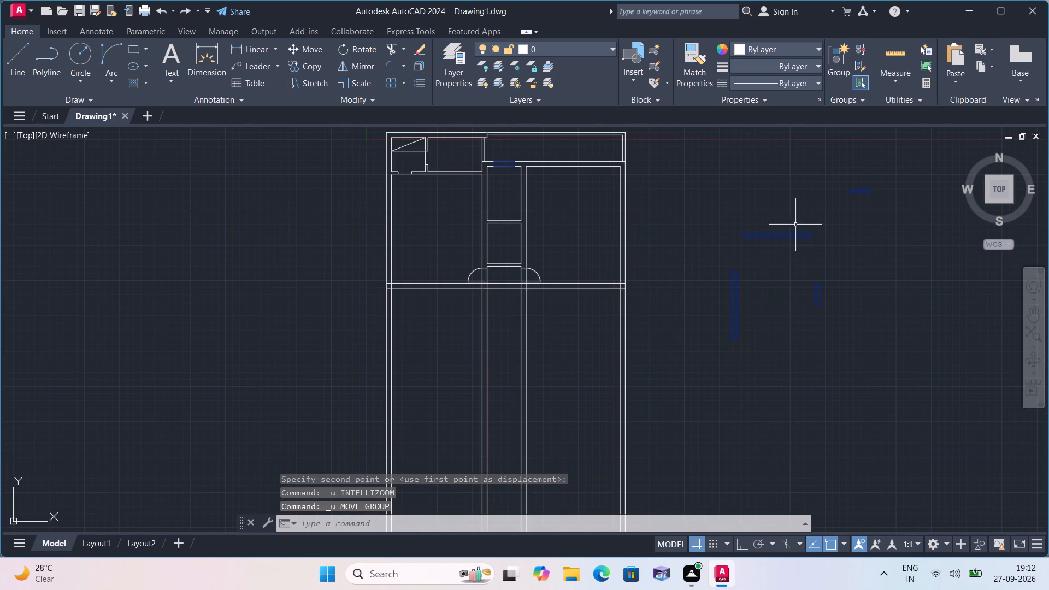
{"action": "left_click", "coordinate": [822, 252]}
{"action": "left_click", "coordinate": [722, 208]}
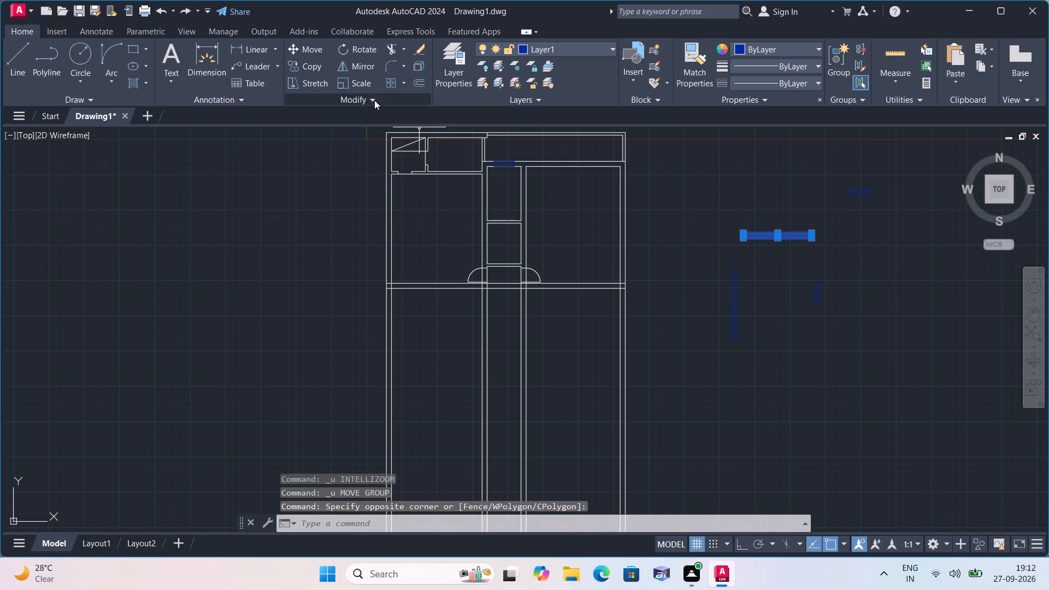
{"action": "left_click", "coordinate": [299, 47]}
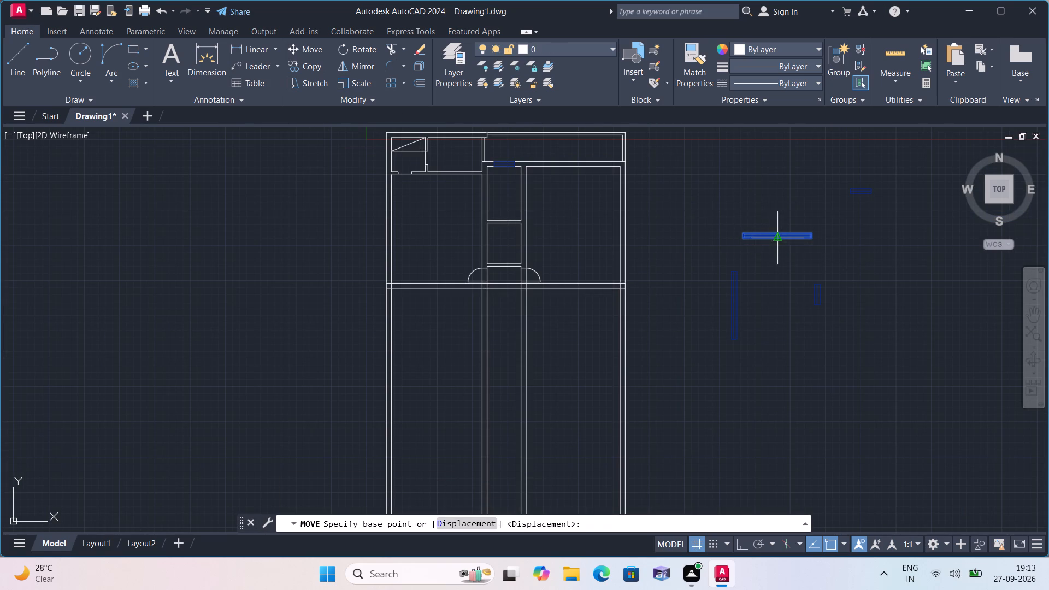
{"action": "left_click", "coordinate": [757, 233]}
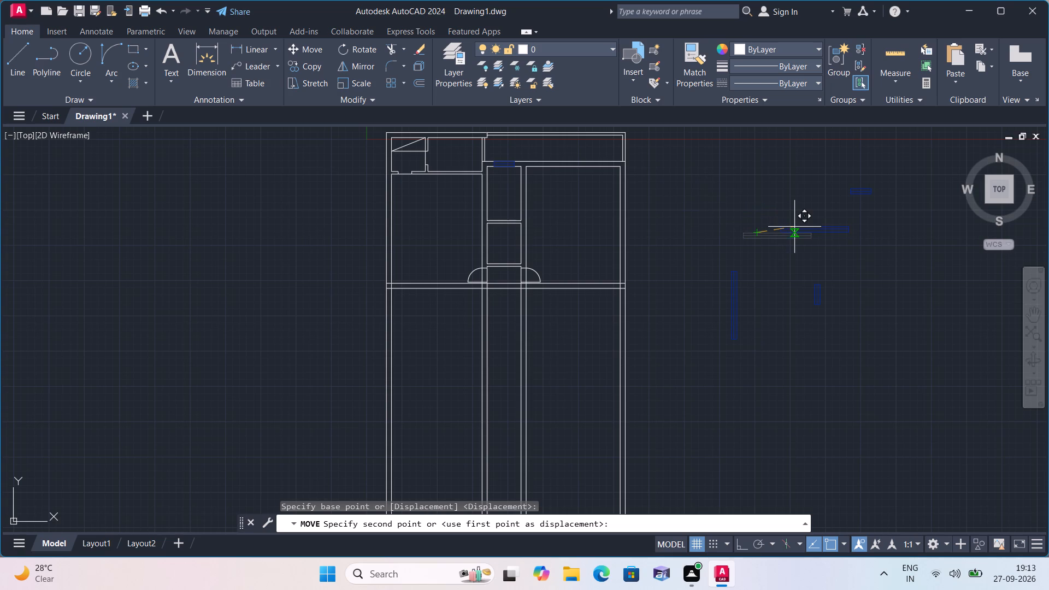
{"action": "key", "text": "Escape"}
Move the horizontal 10' window symbol by its bottom midpoint to the midpoint of the large right-hand room's top inner wall line.
{"action": "left_click", "coordinate": [844, 259]}
{"action": "left_click", "coordinate": [728, 215]}
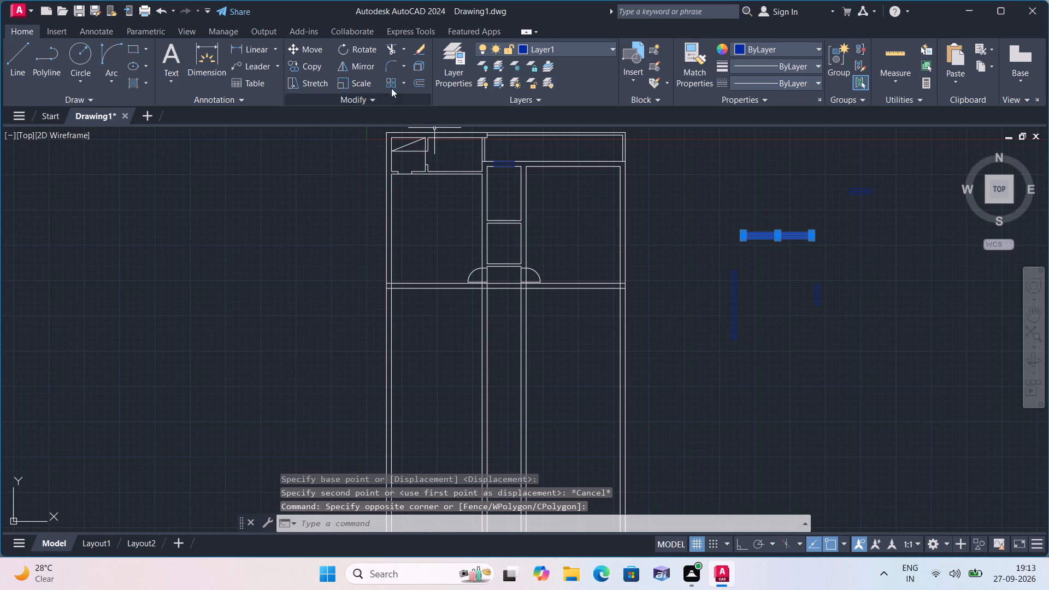
{"action": "left_click_drag", "start_coordinate": [314, 49], "coordinate": [327, 67]}
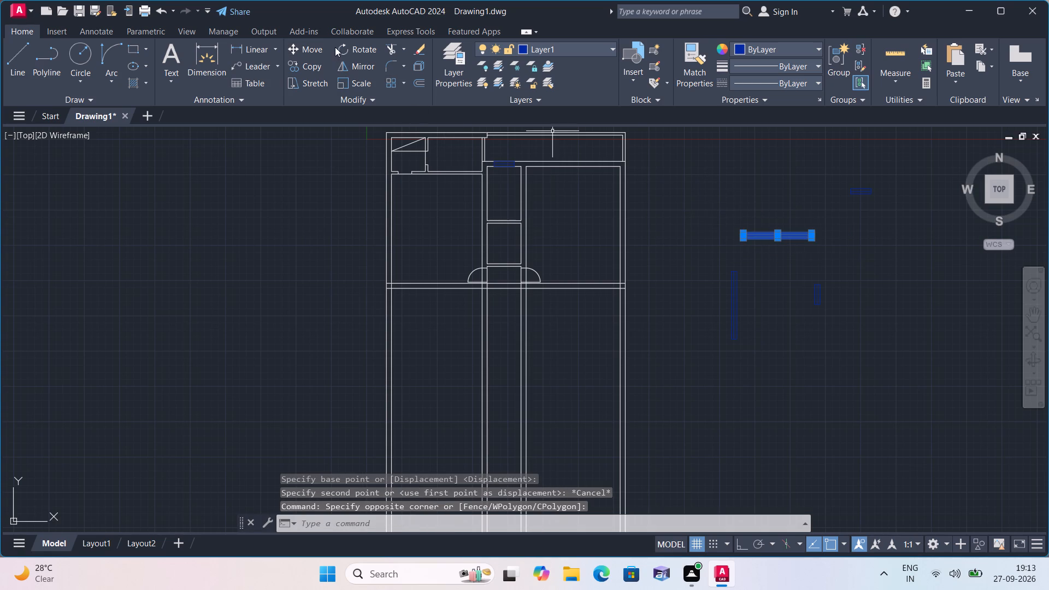
{"action": "left_click", "coordinate": [308, 50]}
{"action": "scroll", "coordinate": [769, 235], "scroll_direction": "up", "scroll_amount": 1}
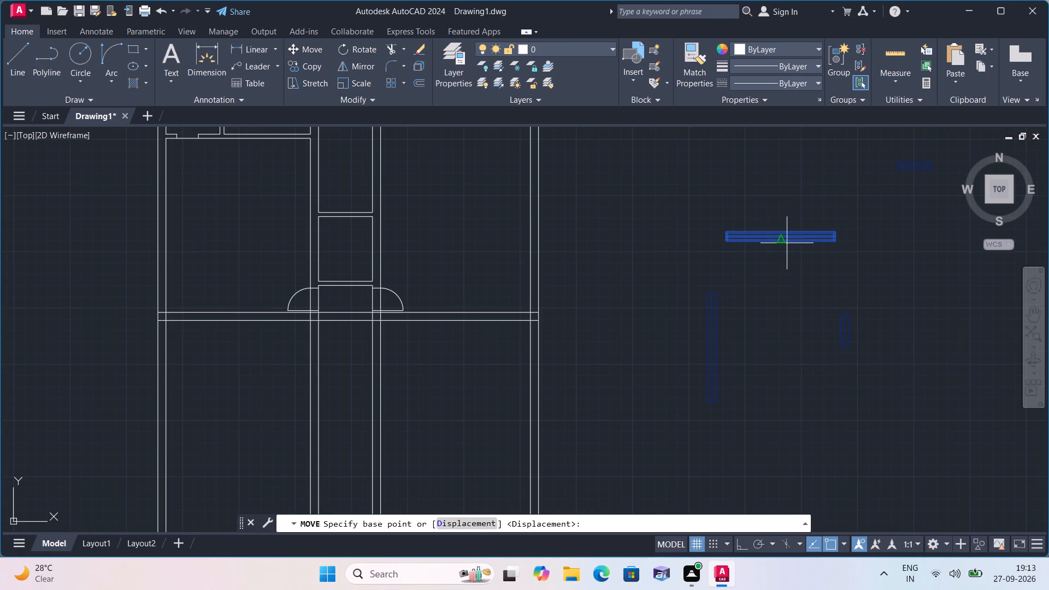
{"action": "left_click", "coordinate": [783, 241]}
{"action": "middle_click_drag", "start_coordinate": [599, 269], "coordinate": [647, 338]}
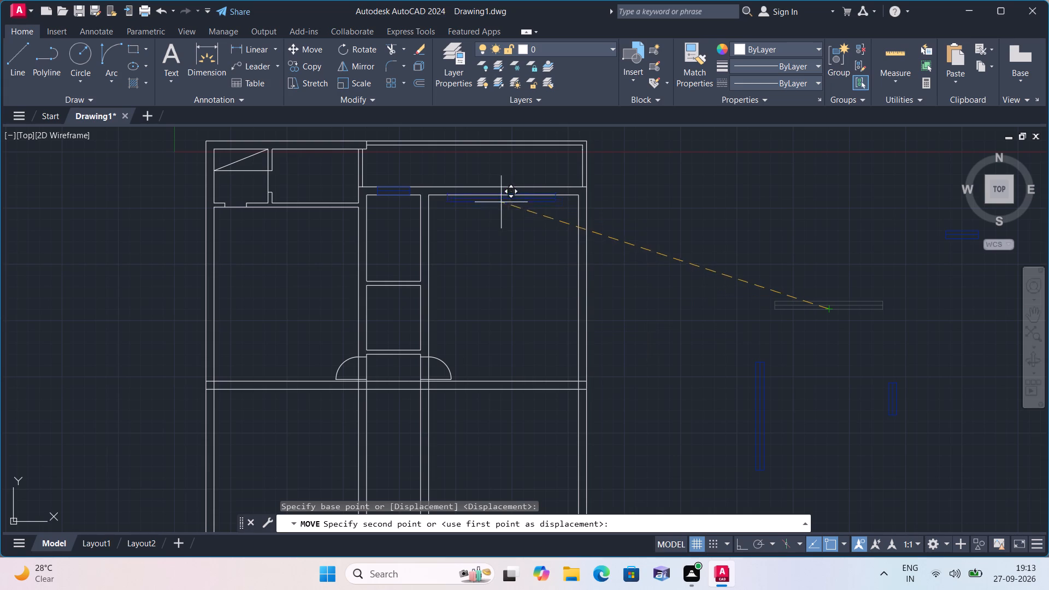
{"action": "left_click", "coordinate": [504, 193]}
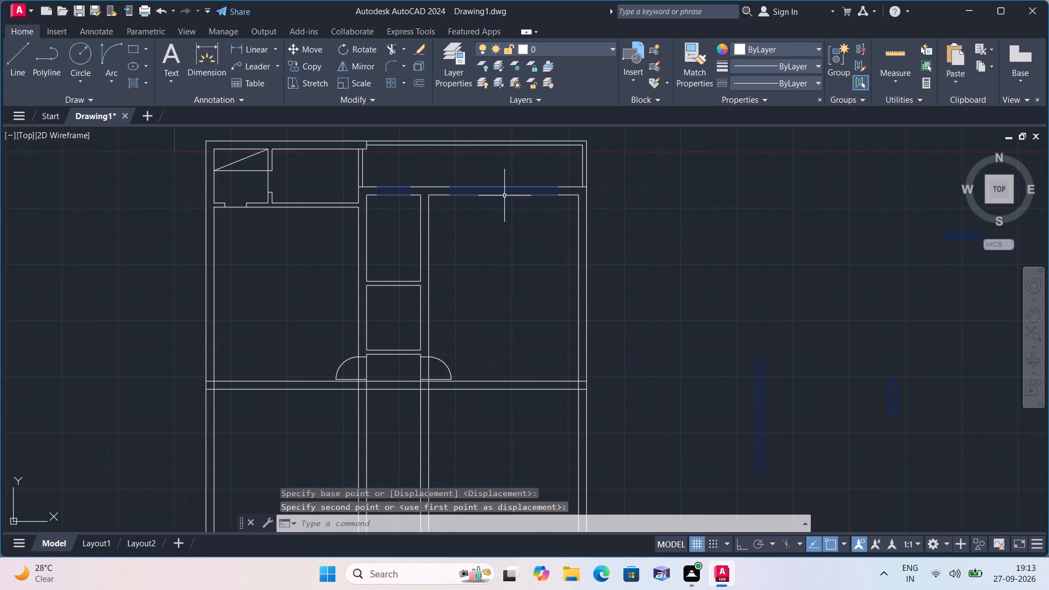
{"action": "key", "text": "Escape"}
Fill the short vertical wall between the small top room and the long top-right room with a solid blue hatch.
{"action": "scroll", "coordinate": [738, 238], "scroll_direction": "down", "scroll_amount": 1}
{"action": "middle_click_drag", "start_coordinate": [703, 243], "coordinate": [614, 276]}
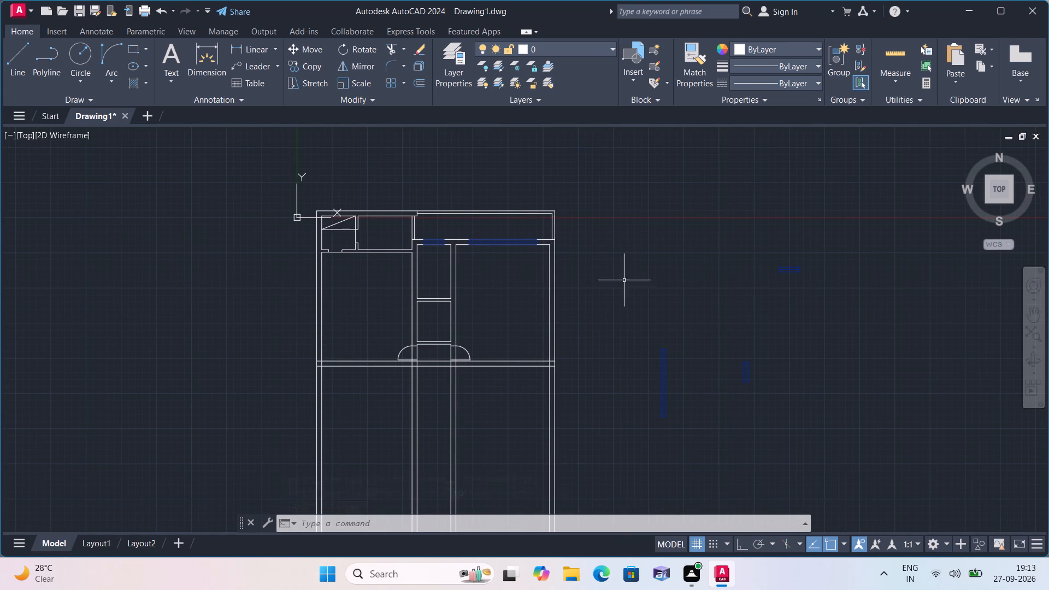
{"action": "scroll", "coordinate": [385, 254], "scroll_direction": "up", "scroll_amount": 1}
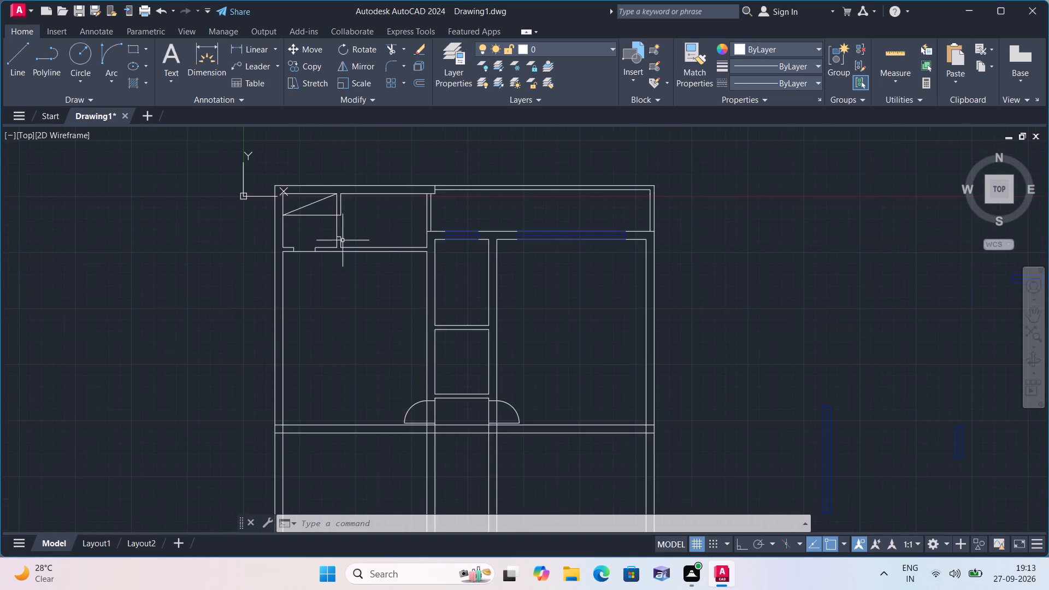
{"action": "scroll", "coordinate": [343, 240], "scroll_direction": "up", "scroll_amount": 1}
{"action": "middle_click_drag", "start_coordinate": [363, 231], "coordinate": [364, 239]}
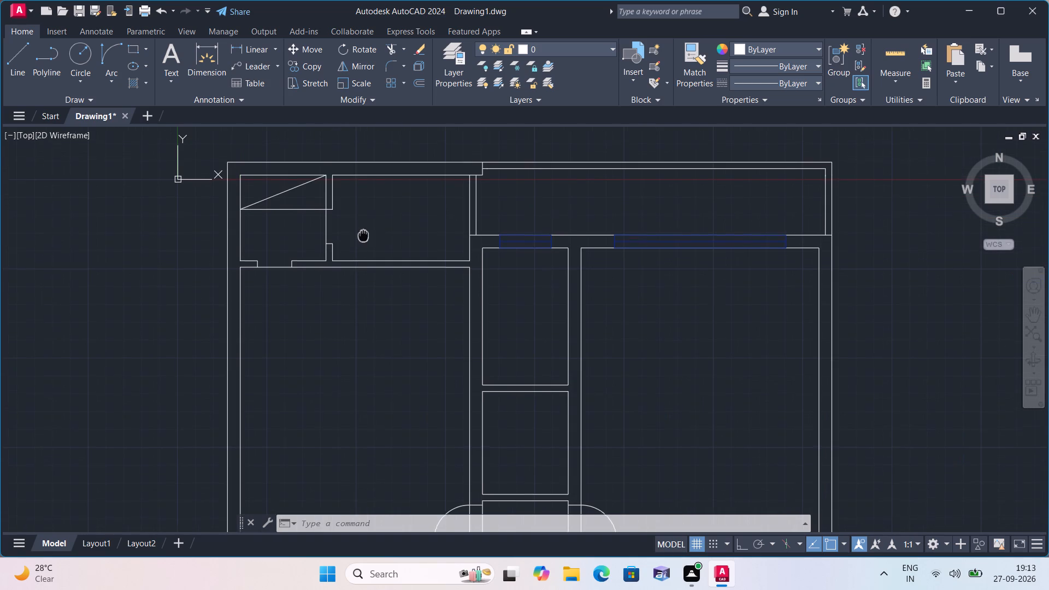
{"action": "middle_click_drag", "start_coordinate": [364, 239], "coordinate": [380, 278]}
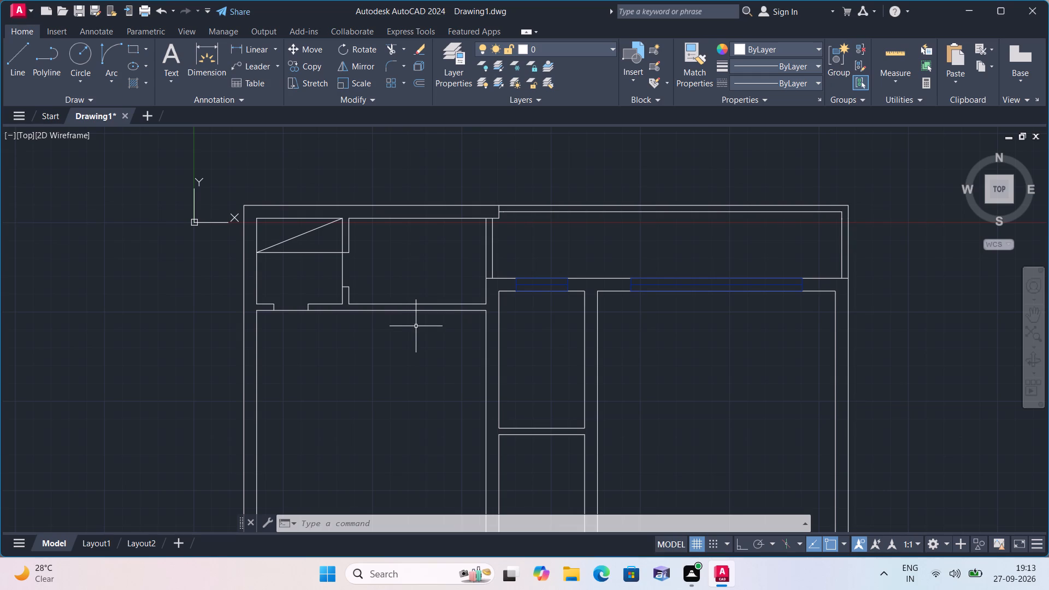
{"action": "type", "text": "h"}
{"action": "key", "text": "space"}
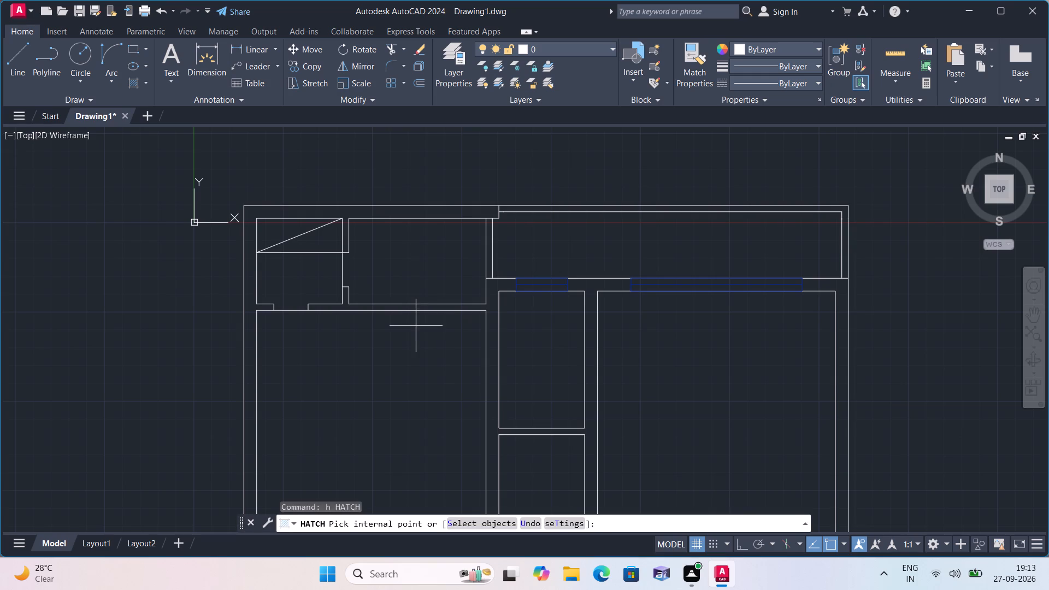
{"action": "left_click_drag", "start_coordinate": [394, 50], "coordinate": [395, 45]}
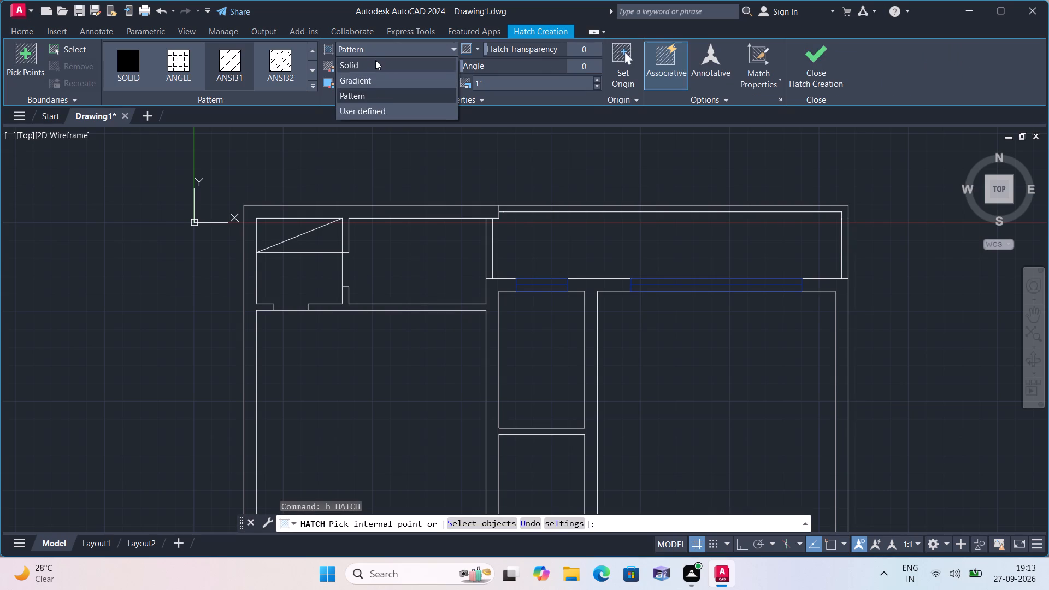
{"action": "left_click", "coordinate": [373, 64]}
{"action": "left_click_drag", "start_coordinate": [378, 66], "coordinate": [377, 78]}
{"action": "left_click_drag", "start_coordinate": [387, 64], "coordinate": [391, 77]}
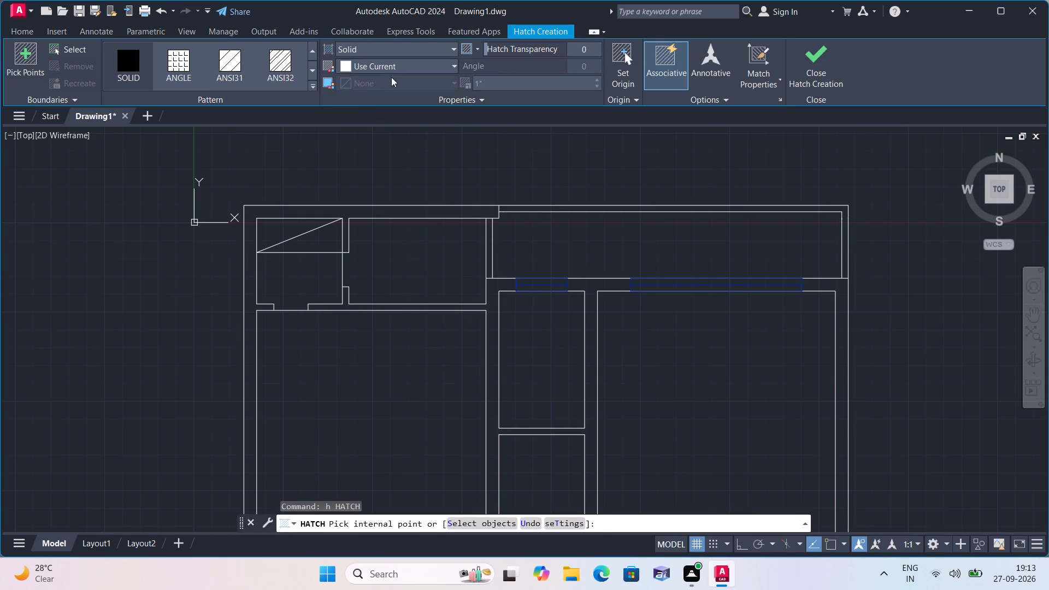
{"action": "left_click_drag", "start_coordinate": [391, 77], "coordinate": [391, 73]}
{"action": "left_click", "coordinate": [397, 210]}
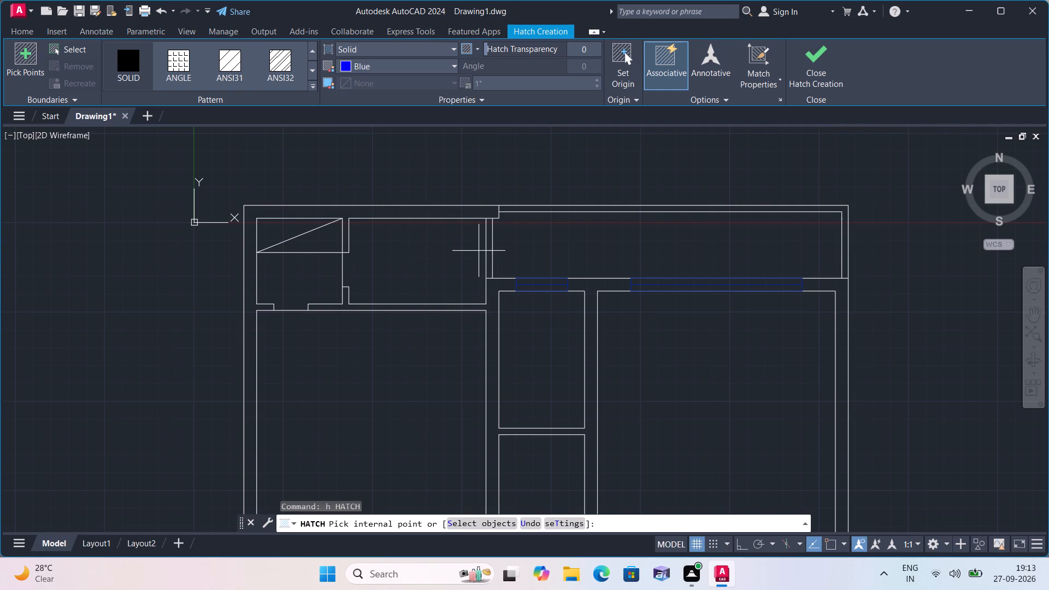
{"action": "left_click", "coordinate": [490, 252]}
{"action": "key", "text": "Escape"}
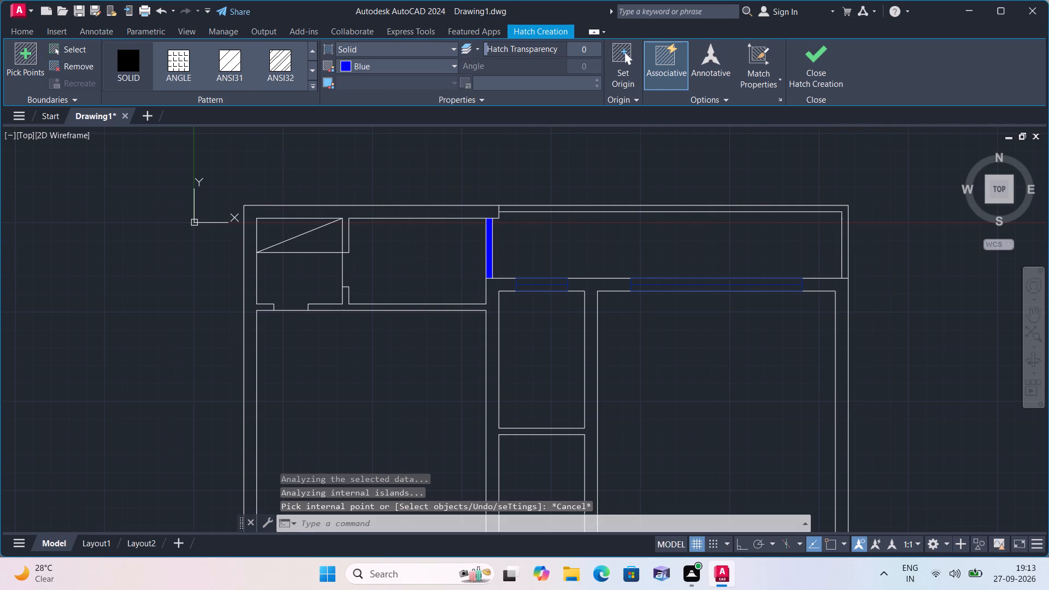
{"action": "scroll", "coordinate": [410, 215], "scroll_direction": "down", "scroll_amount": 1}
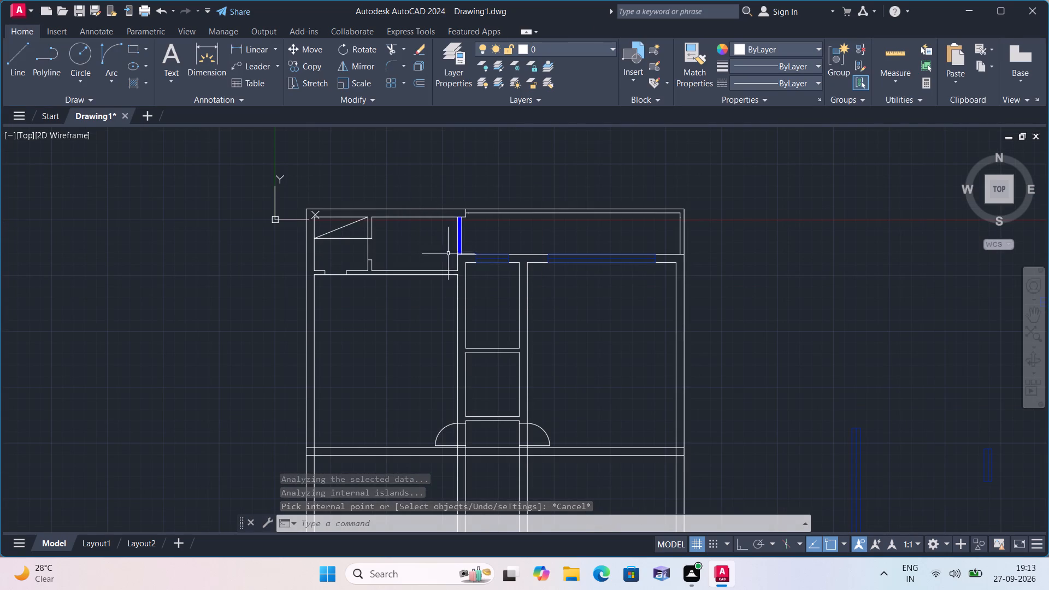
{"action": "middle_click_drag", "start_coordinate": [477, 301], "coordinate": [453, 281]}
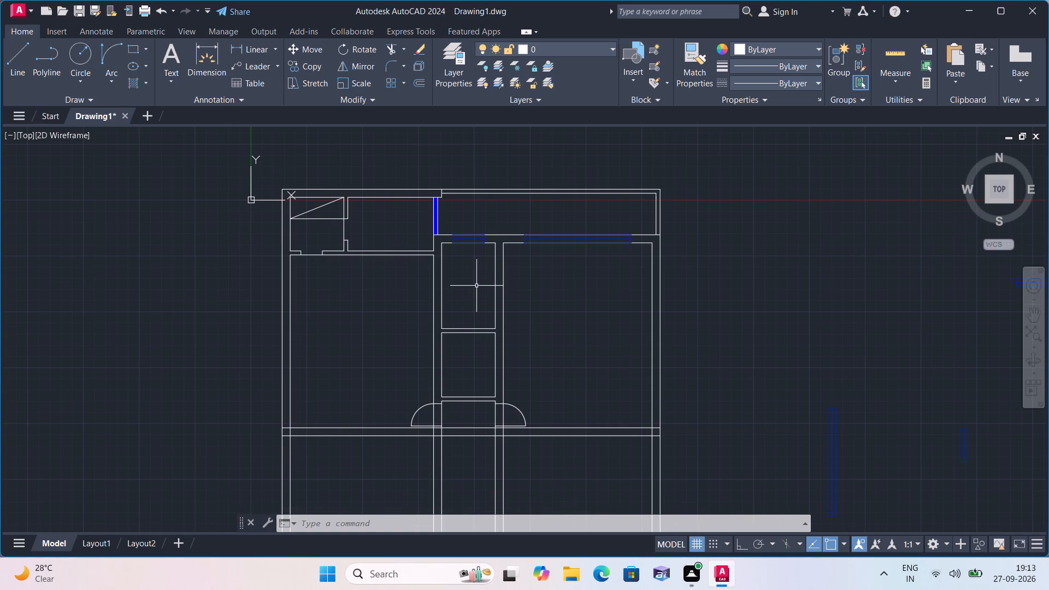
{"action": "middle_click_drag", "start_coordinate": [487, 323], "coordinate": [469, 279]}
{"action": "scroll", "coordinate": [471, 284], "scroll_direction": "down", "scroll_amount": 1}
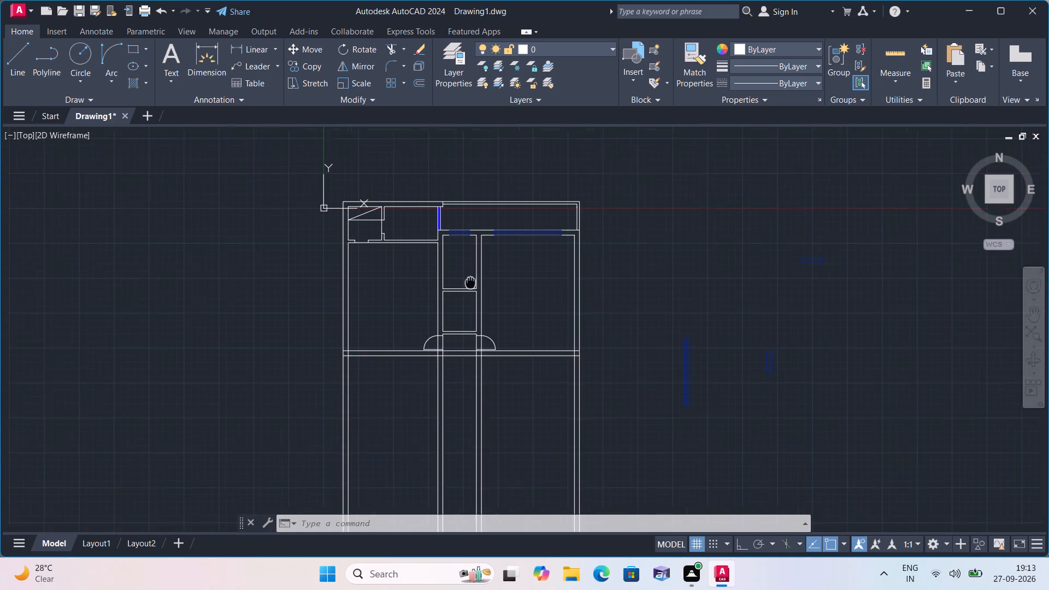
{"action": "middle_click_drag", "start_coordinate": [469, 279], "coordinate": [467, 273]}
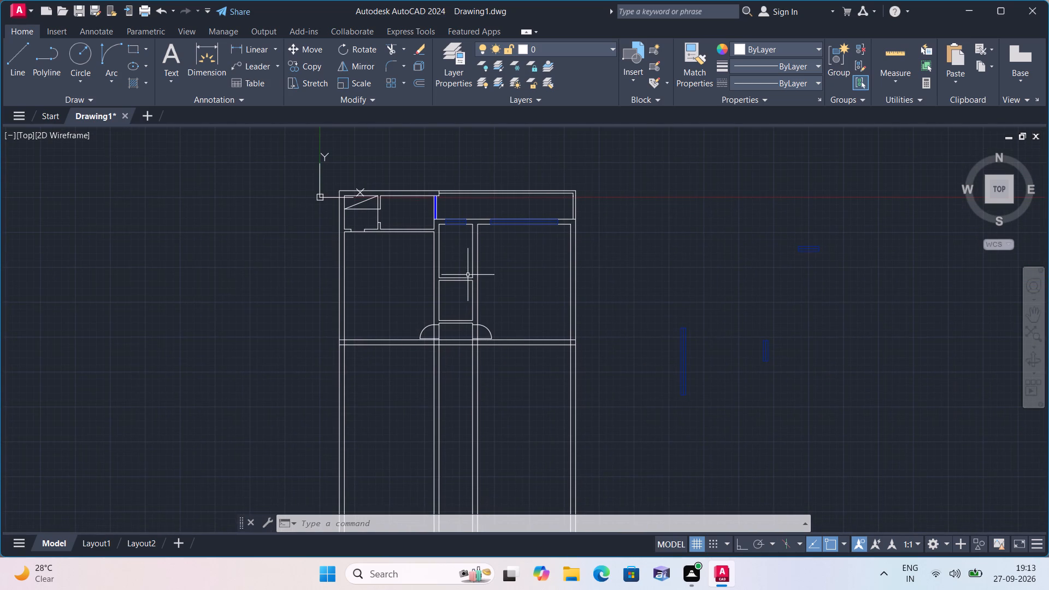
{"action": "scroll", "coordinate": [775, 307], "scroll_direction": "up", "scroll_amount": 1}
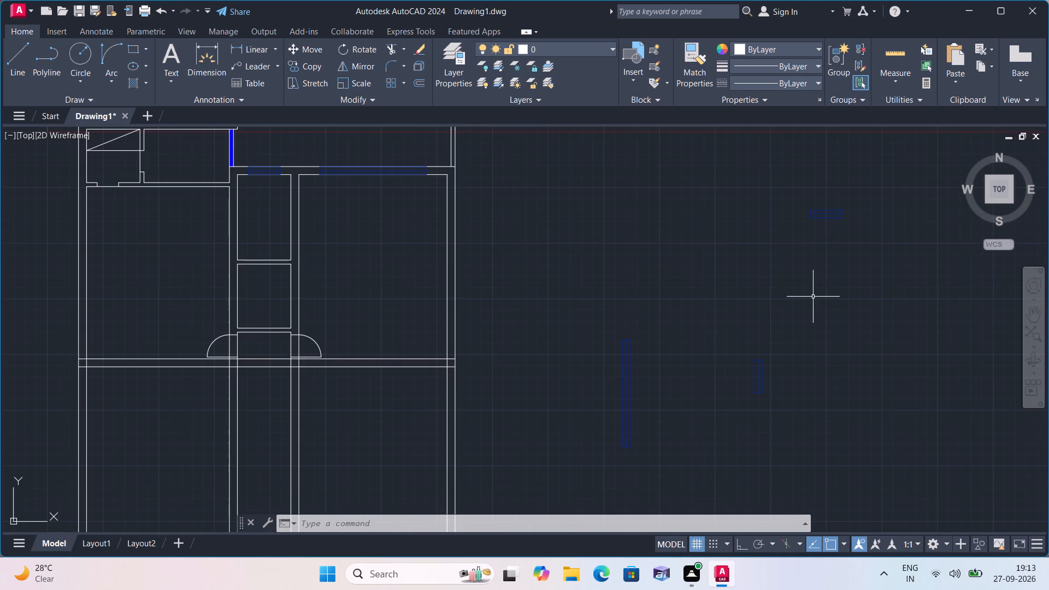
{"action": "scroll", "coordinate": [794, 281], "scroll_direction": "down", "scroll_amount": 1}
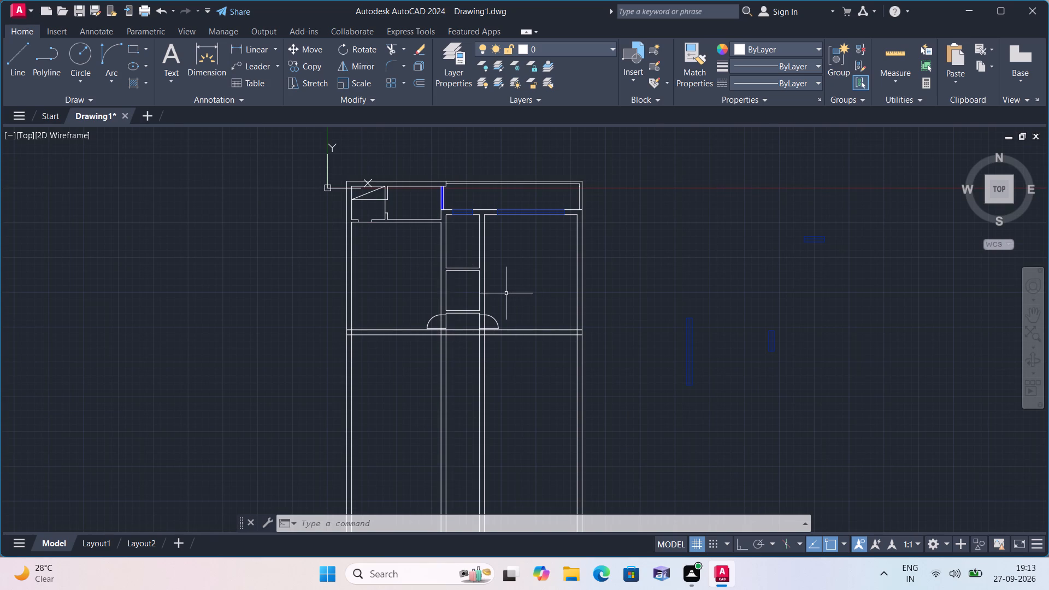
Draw lines in the middle narrow central room: 2' along its top from the top-left corner, down to its bottom line, diagonally back.
{"action": "scroll", "coordinate": [505, 293], "scroll_direction": "up", "scroll_amount": 1}
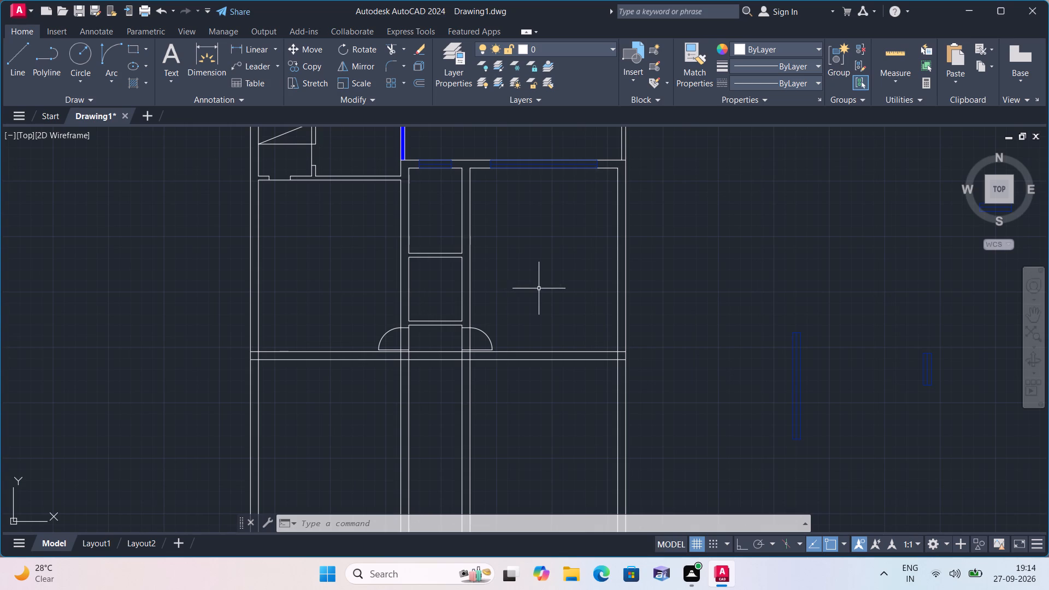
{"action": "scroll", "coordinate": [518, 304], "scroll_direction": "up", "scroll_amount": 1}
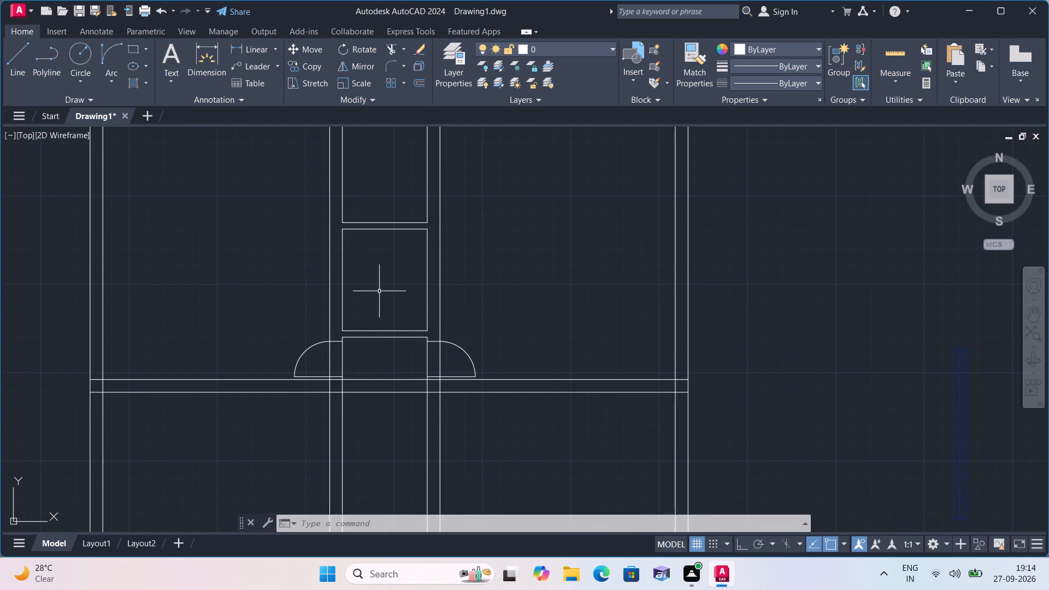
{"action": "type", "text": "l"}
{"action": "key", "text": "space"}
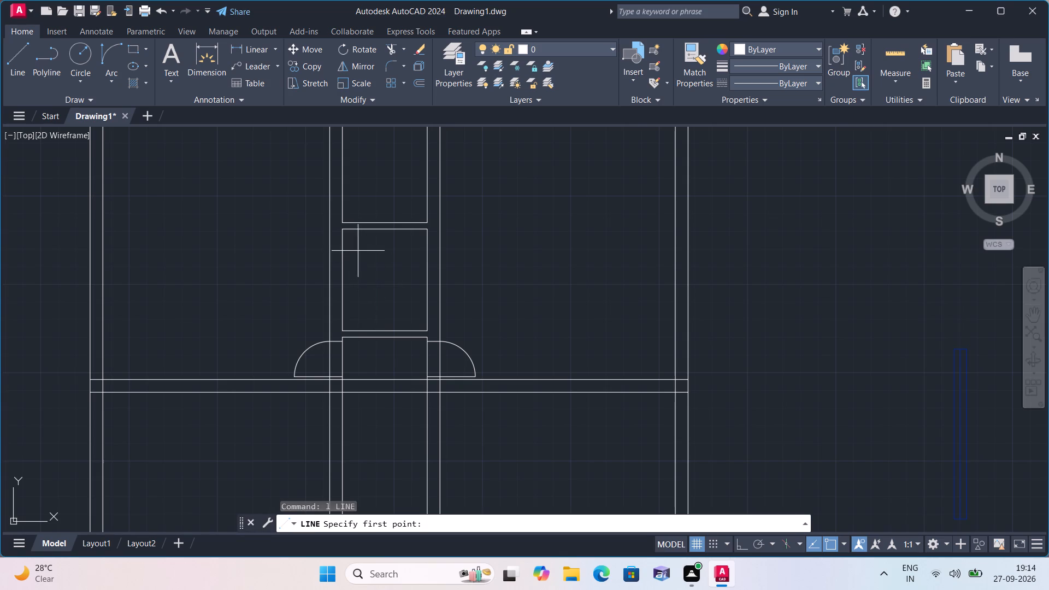
{"action": "scroll", "coordinate": [361, 250], "scroll_direction": "up", "scroll_amount": 1}
{"action": "left_click", "coordinate": [332, 219]}
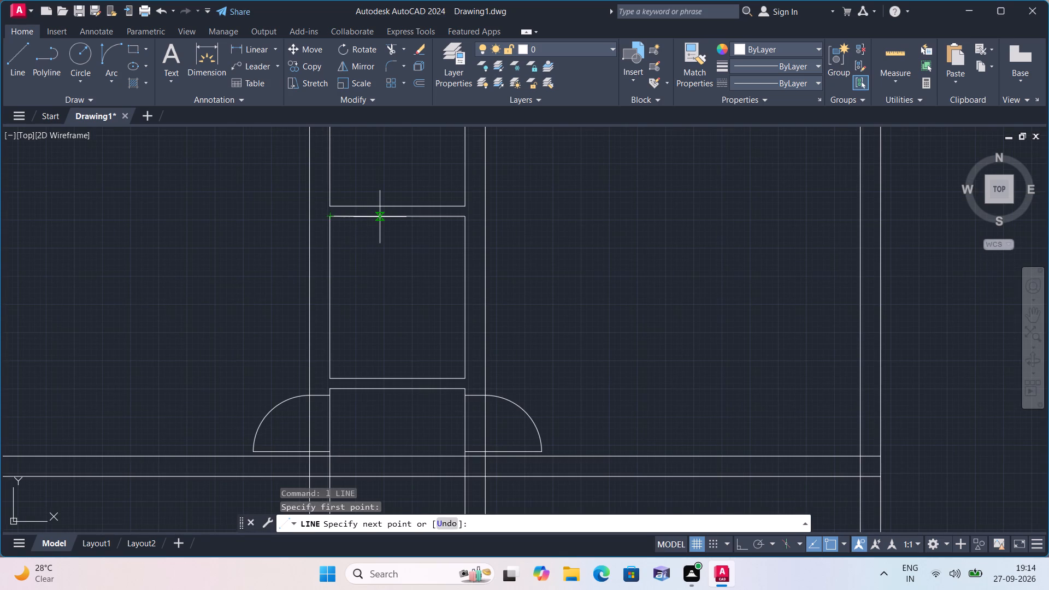
{"action": "type", "text": "2'"}
{"action": "key", "text": "space"}
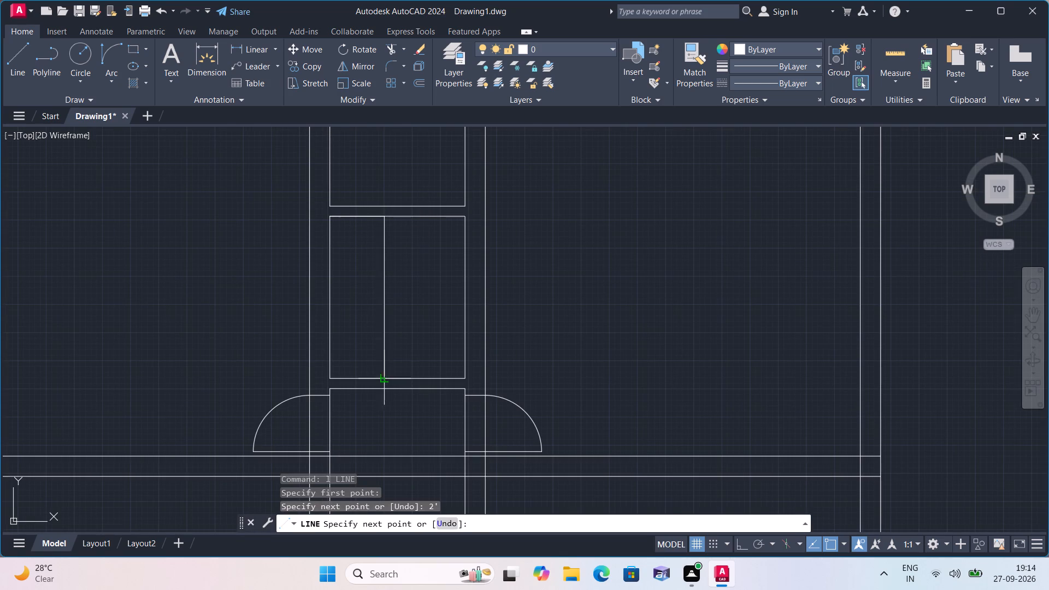
{"action": "key", "text": "F8"}
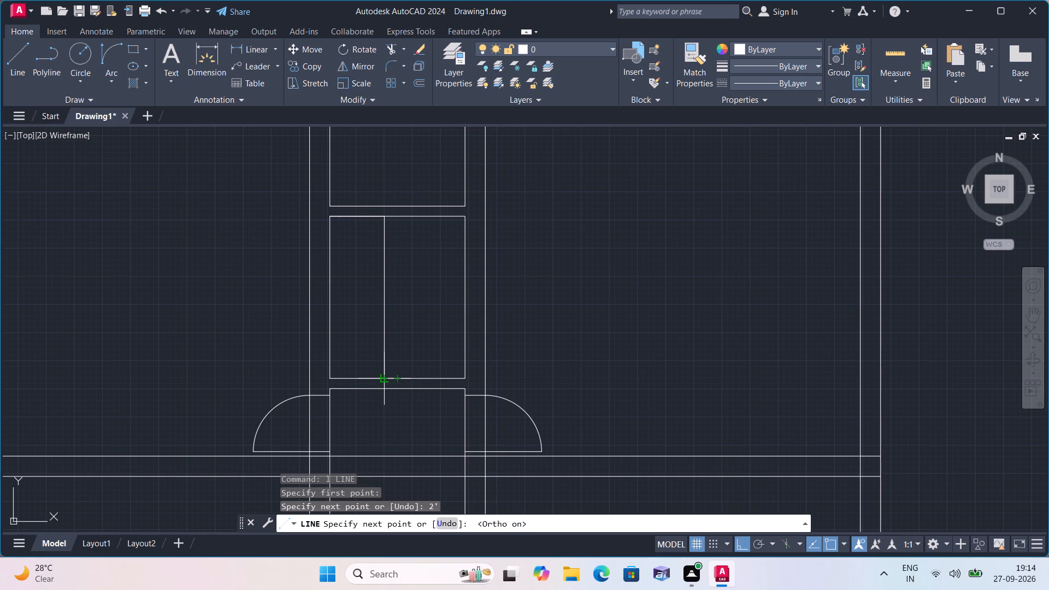
{"action": "left_click", "coordinate": [381, 380]}
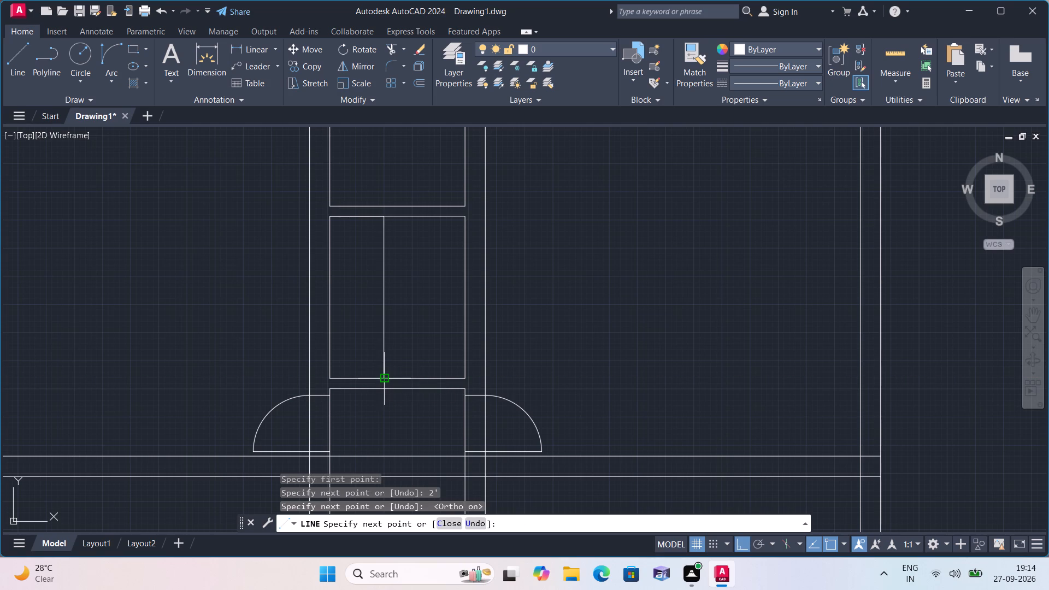
{"action": "left_click", "coordinate": [331, 216]}
{"action": "key", "text": "Escape"}
Delete the 2' line lying over the top edge of the middle narrow central room.
{"action": "left_click", "coordinate": [348, 219]}
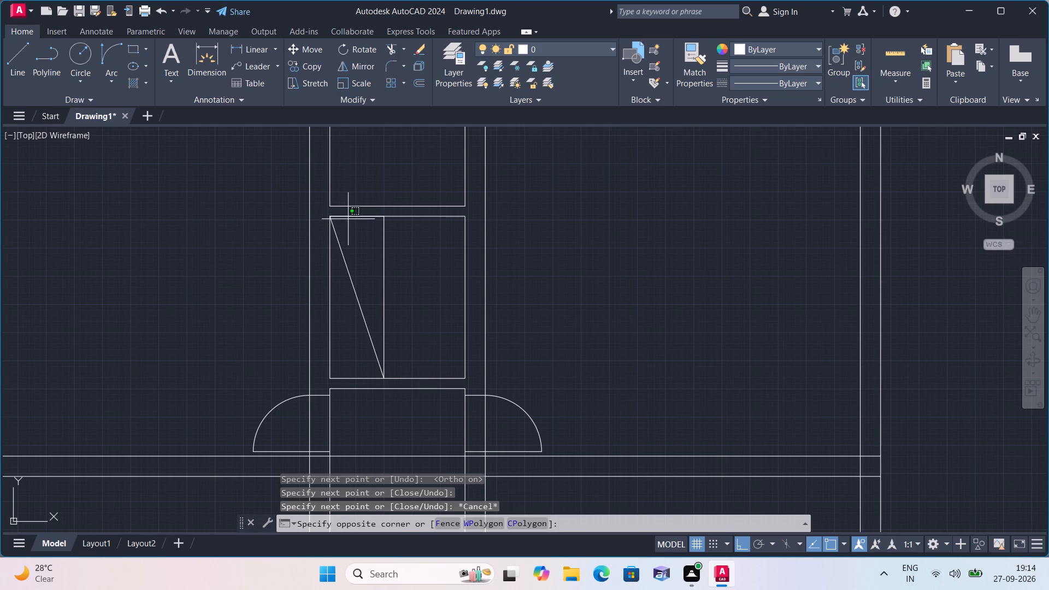
{"action": "double_click", "coordinate": [357, 216]}
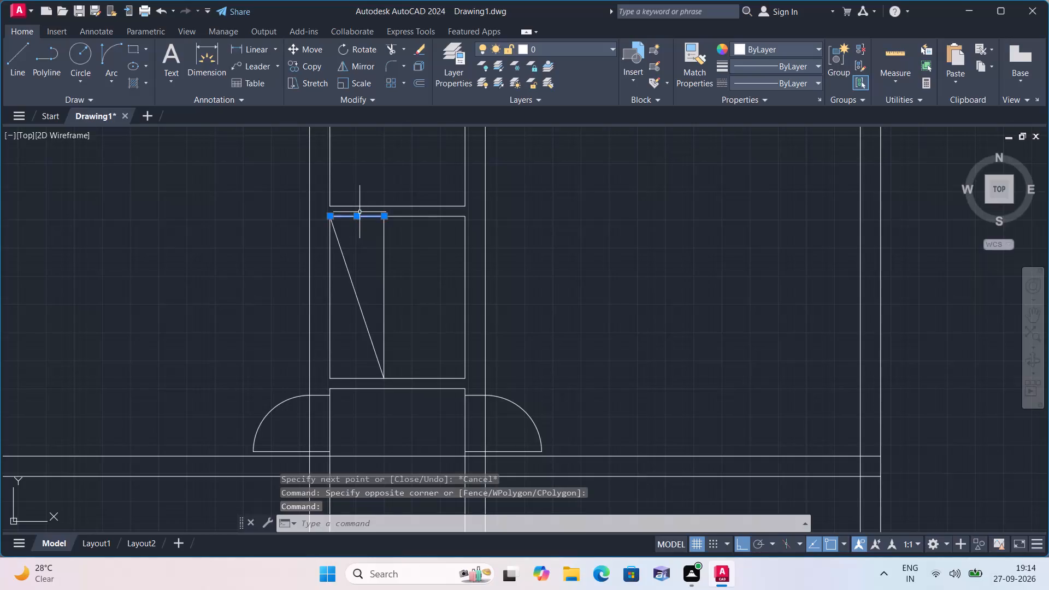
{"action": "key", "text": "Delete"}
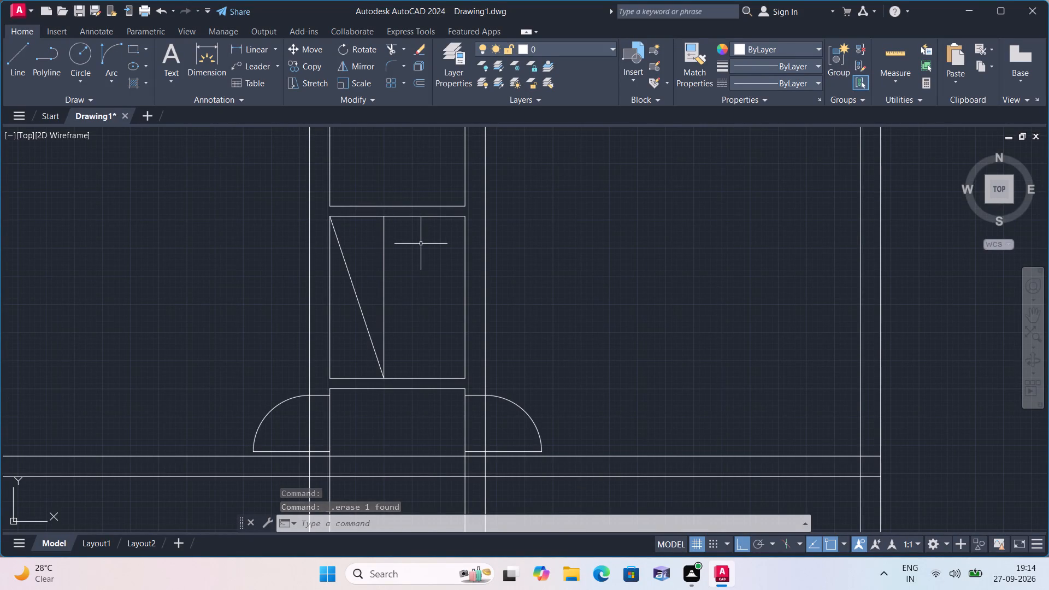
Trim the four vertical wall lines crossing the two door openings below the middle narrow central room.
{"action": "key", "text": "t"}
{"action": "type", "text": "rim"}
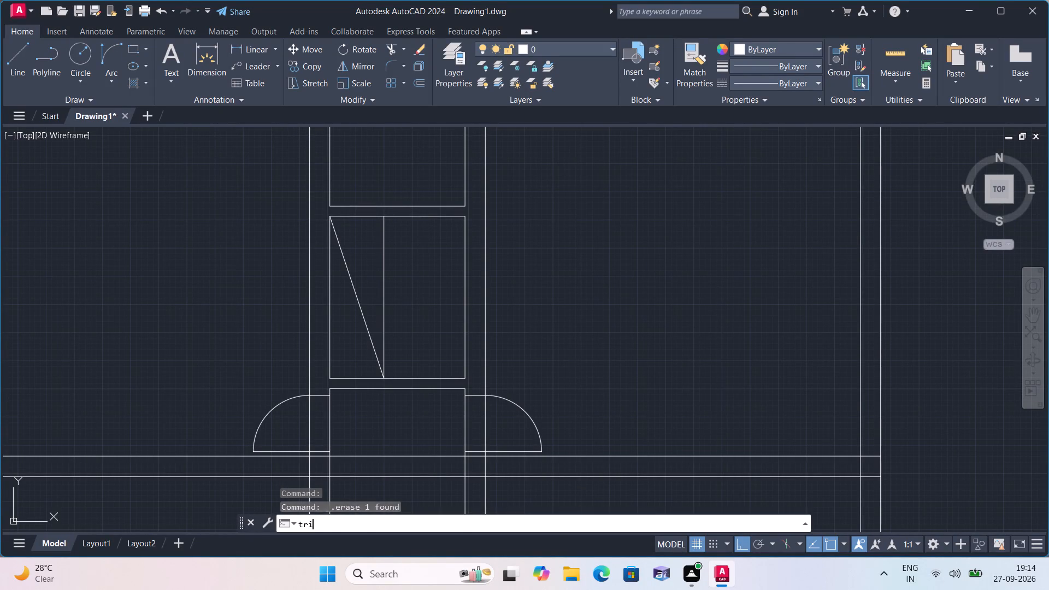
{"action": "key", "text": "space"}
{"action": "left_click", "coordinate": [285, 418]}
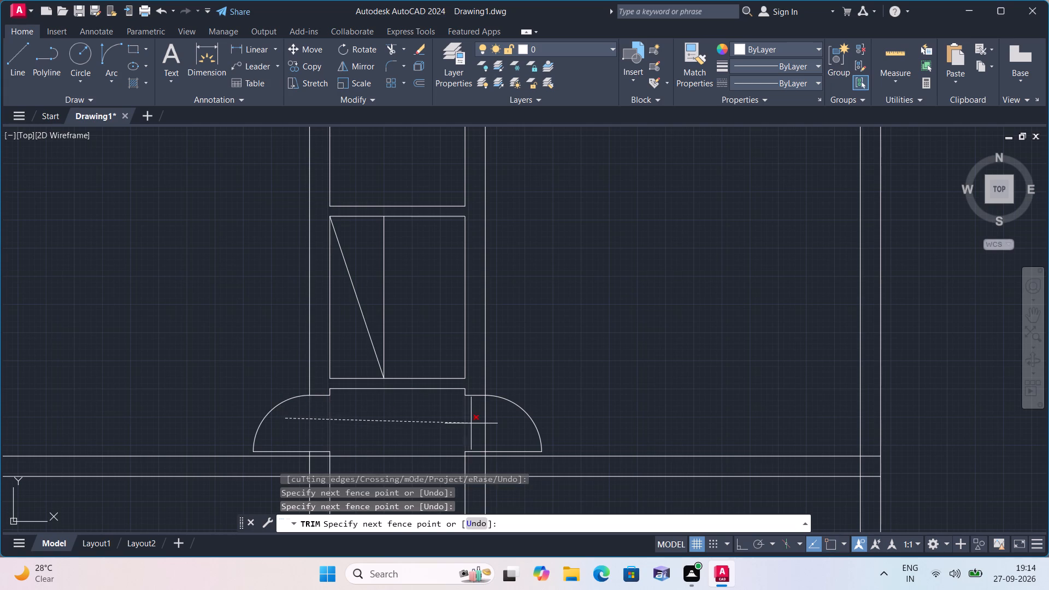
{"action": "left_click", "coordinate": [489, 425]}
{"action": "middle_click_drag", "start_coordinate": [470, 430], "coordinate": [457, 393]}
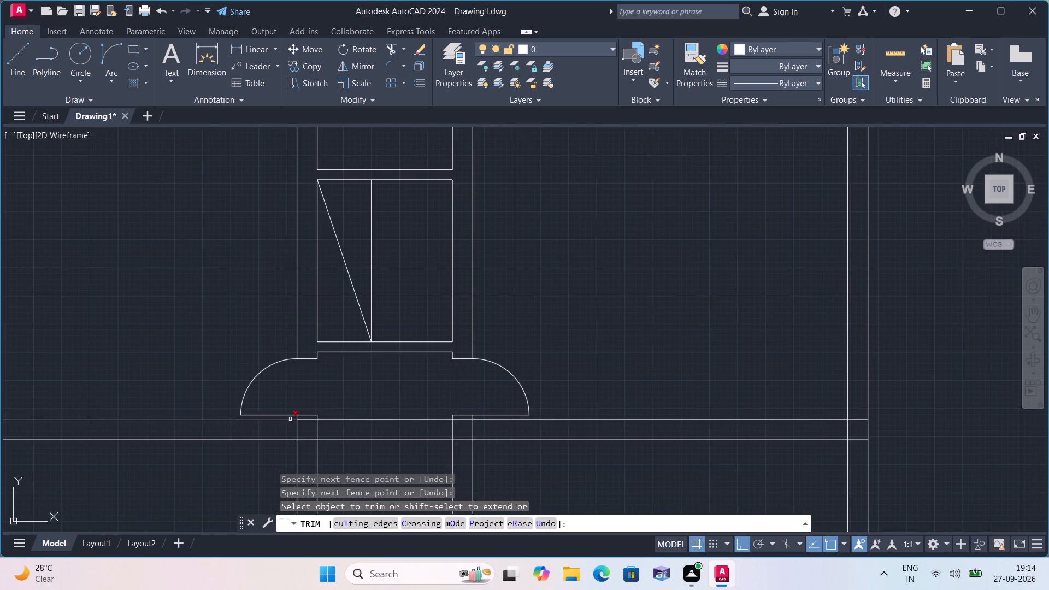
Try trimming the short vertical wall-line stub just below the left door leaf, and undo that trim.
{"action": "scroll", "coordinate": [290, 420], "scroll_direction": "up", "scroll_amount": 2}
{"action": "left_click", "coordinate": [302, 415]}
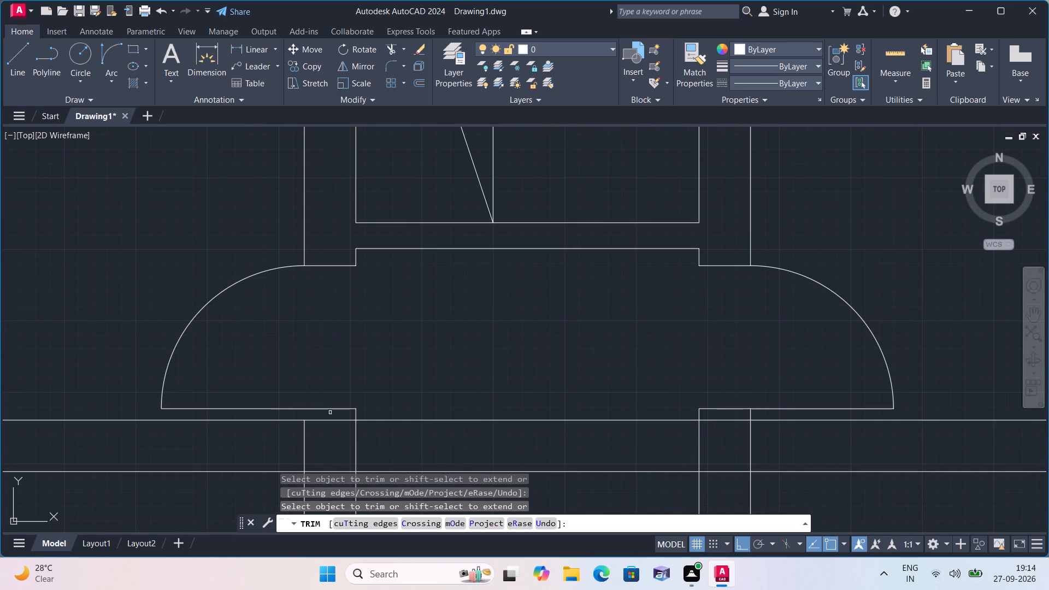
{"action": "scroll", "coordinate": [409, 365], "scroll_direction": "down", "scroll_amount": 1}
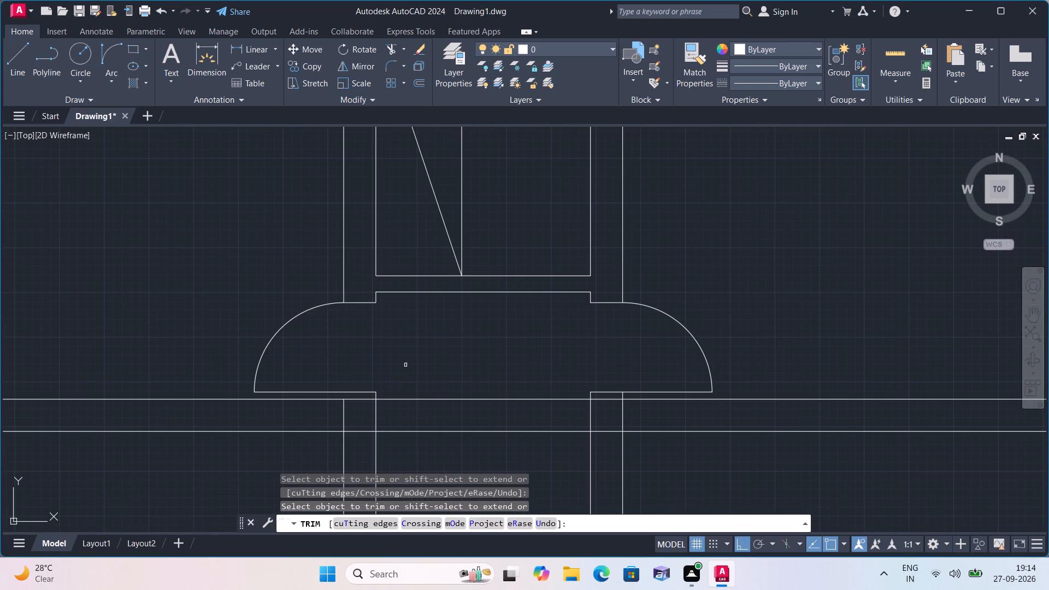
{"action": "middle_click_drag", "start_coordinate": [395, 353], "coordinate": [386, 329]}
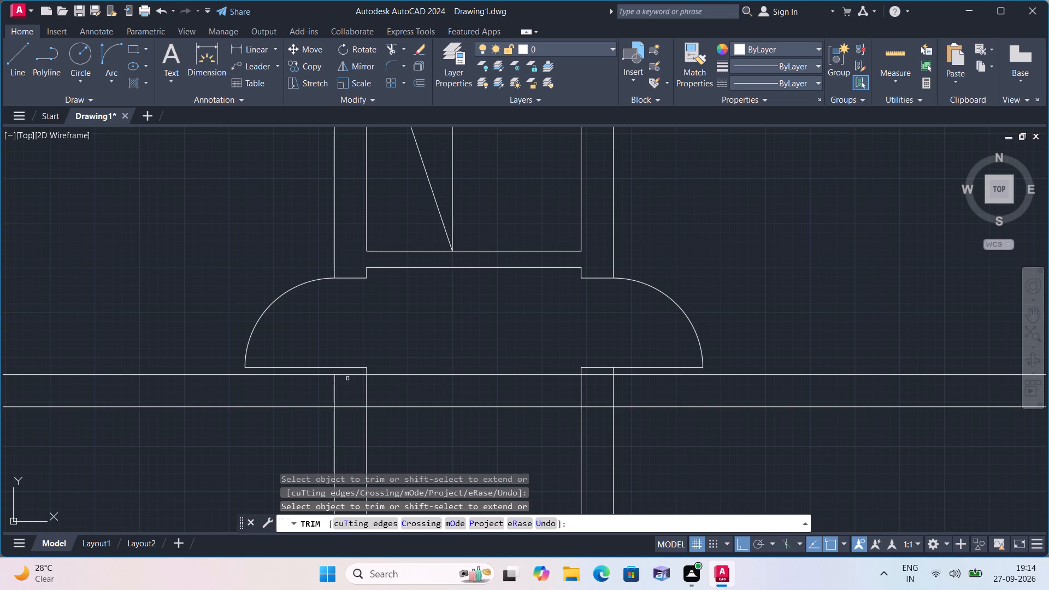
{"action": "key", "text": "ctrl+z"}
Trim the long horizontal wall's upper line where it crosses the two vertical walls just below the door leaves.
{"action": "scroll", "coordinate": [366, 428], "scroll_direction": "down", "scroll_amount": 1}
{"action": "middle_click_drag", "start_coordinate": [367, 434], "coordinate": [359, 322]}
{"action": "scroll", "coordinate": [333, 349], "scroll_direction": "up", "scroll_amount": 1}
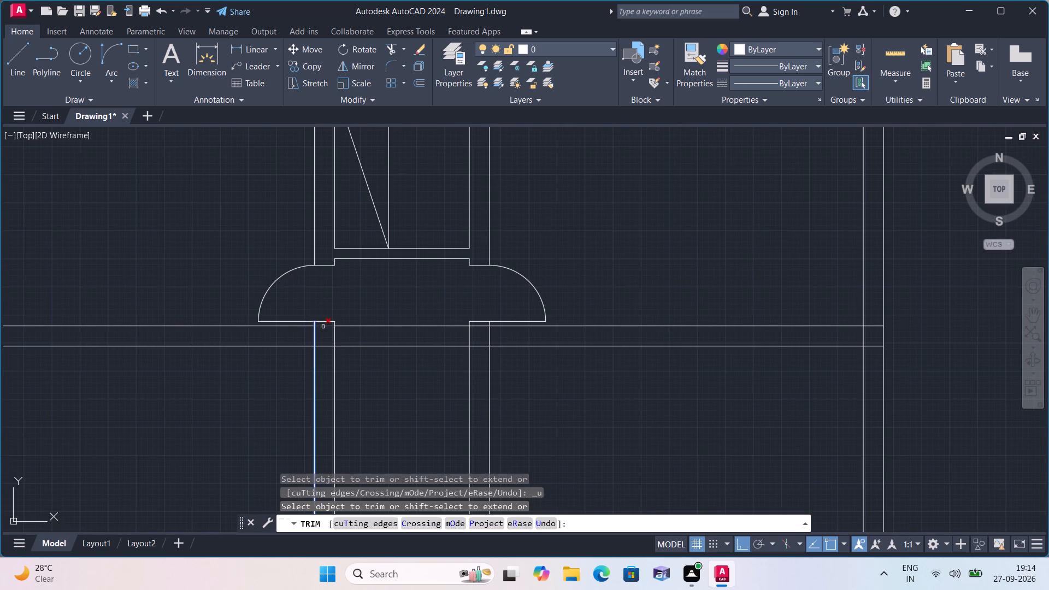
{"action": "left_click", "coordinate": [323, 326]}
{"action": "left_click", "coordinate": [476, 326]}
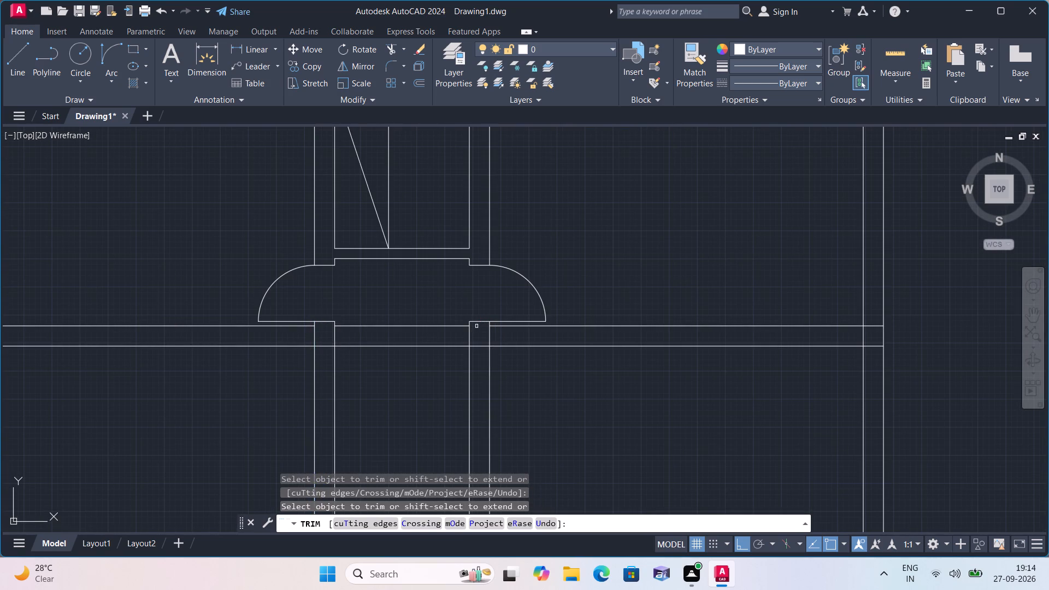
{"action": "middle_click_drag", "start_coordinate": [317, 326], "coordinate": [318, 365]}
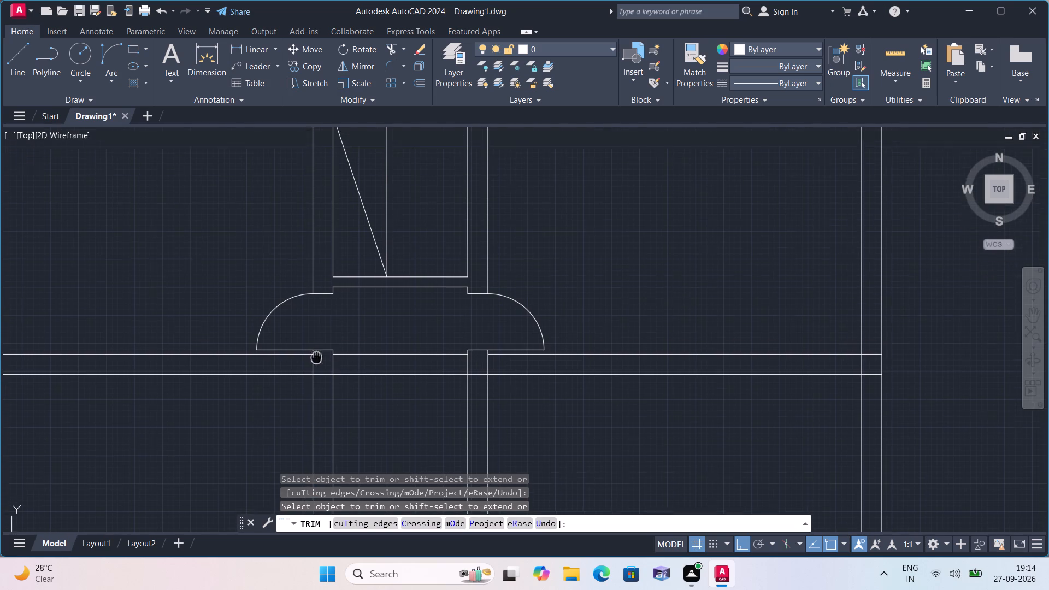
{"action": "middle_click_drag", "start_coordinate": [318, 365], "coordinate": [322, 376]}
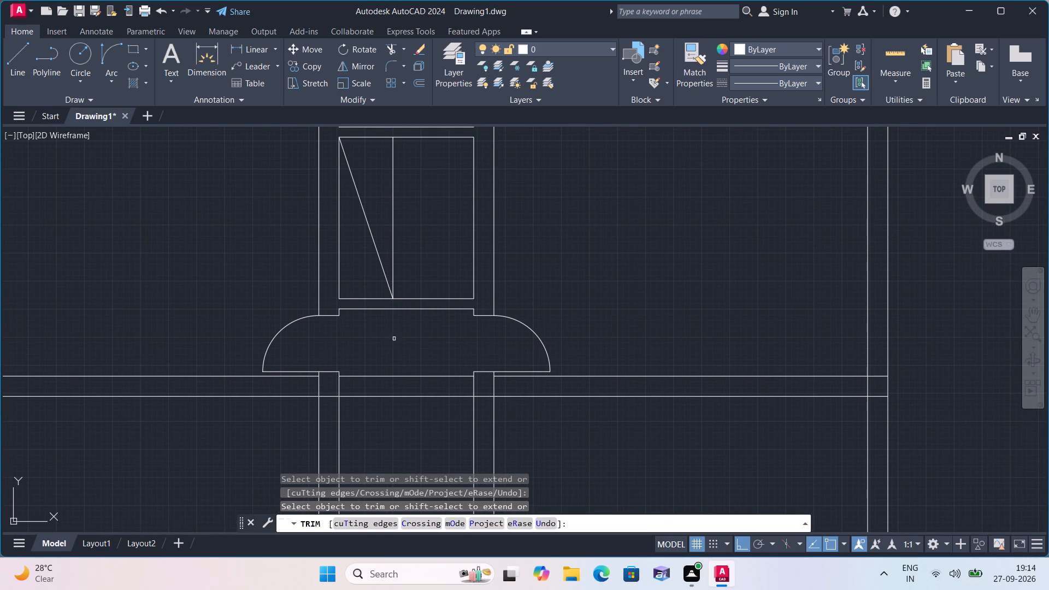
{"action": "key", "text": "Escape"}
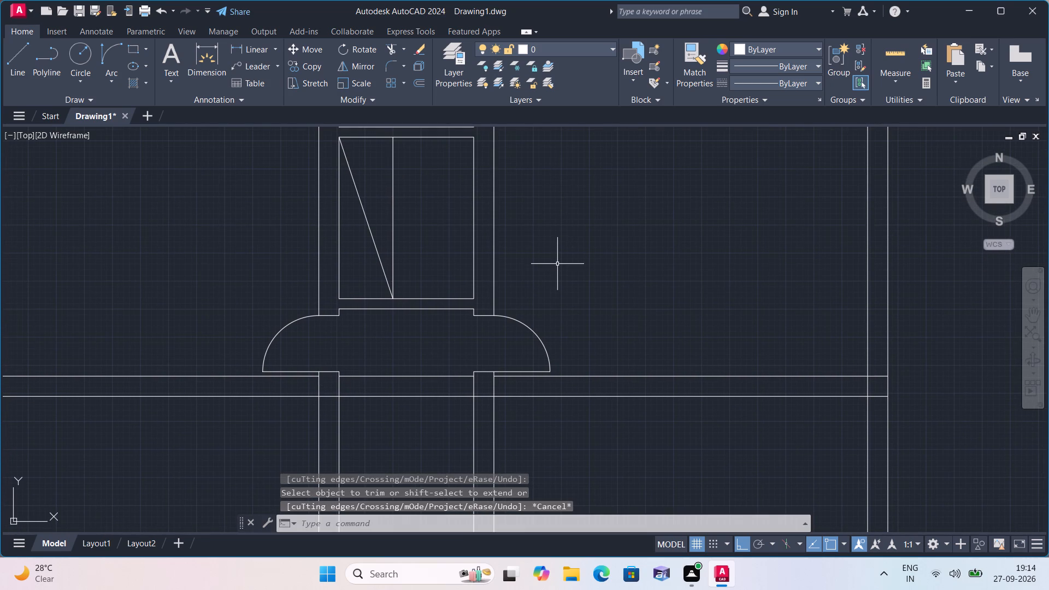
Draw a line across the middle central room's right wall, 1' above its bottom-right corner, and delete the 1' guide segment.
{"action": "key", "text": "l"}
{"action": "key", "text": "space"}
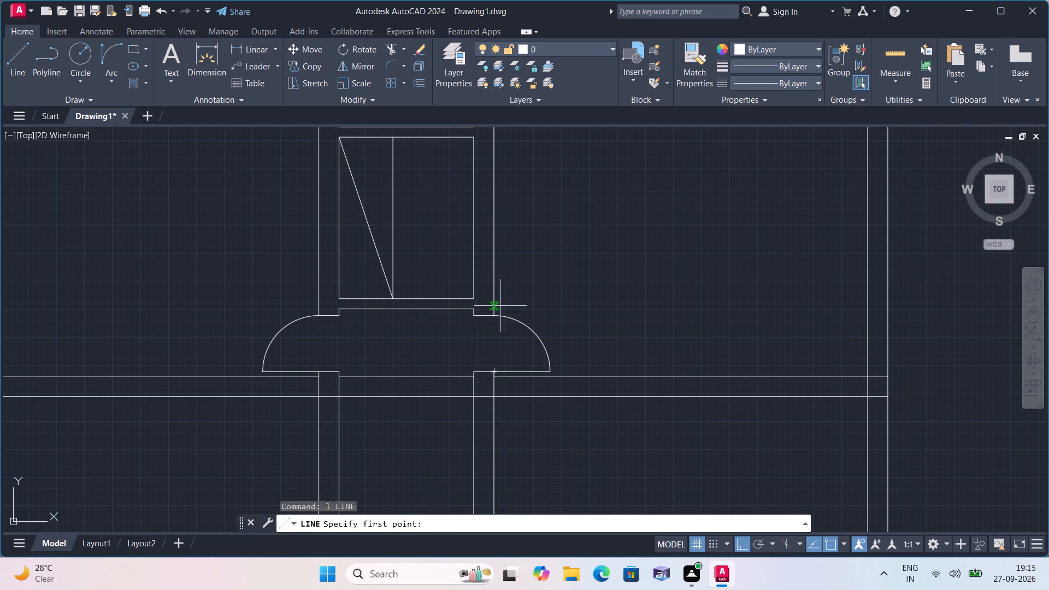
{"action": "left_click", "coordinate": [472, 300]}
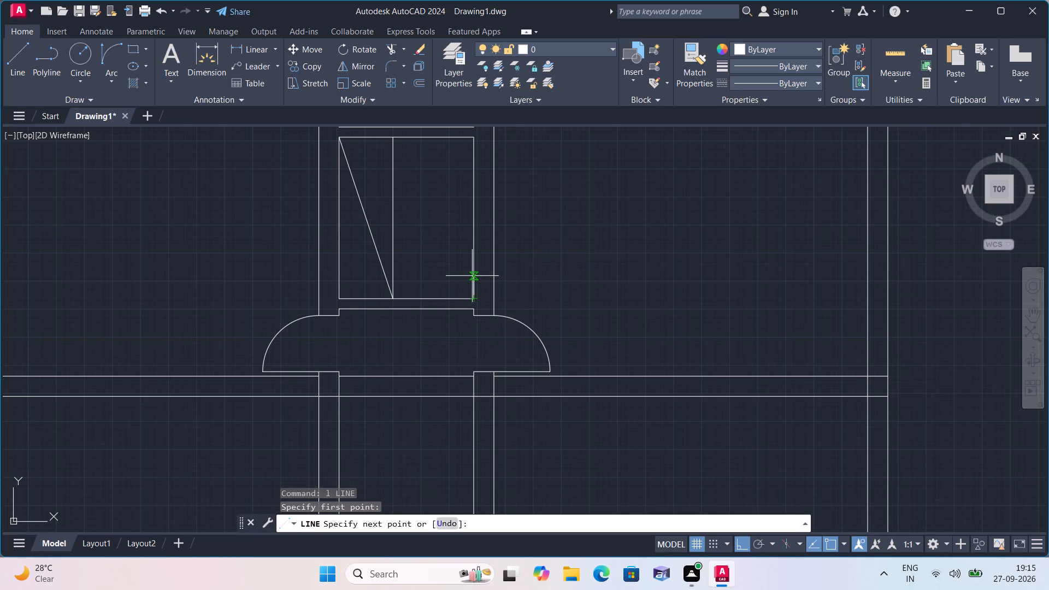
{"action": "type", "text": "1'"}
{"action": "key", "text": "space"}
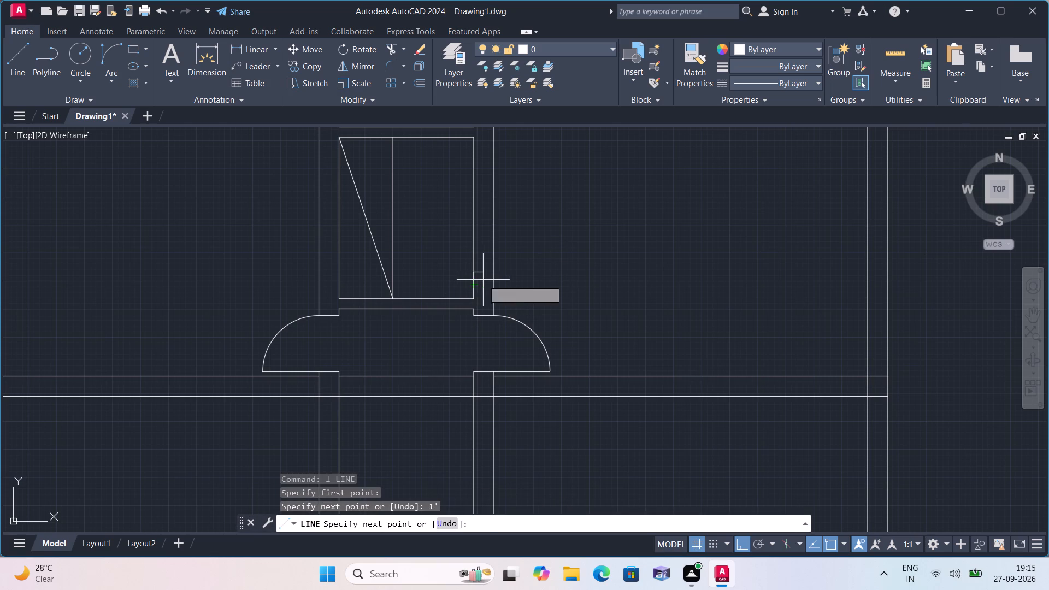
{"action": "left_click", "coordinate": [493, 274]}
{"action": "key", "text": "space"}
{"action": "left_click", "coordinate": [475, 284]}
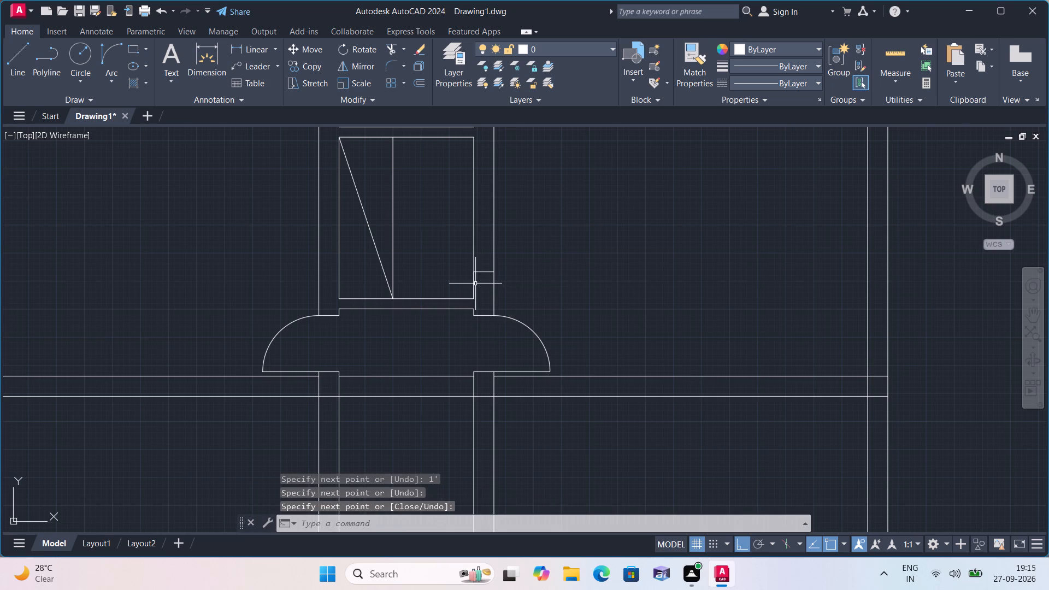
{"action": "key", "text": "Delete"}
Draw a line across the same right wall, 1' below the room's top-right corner, and delete the 1' guide segment.
{"action": "middle_click_drag", "start_coordinate": [502, 252], "coordinate": [502, 262]}
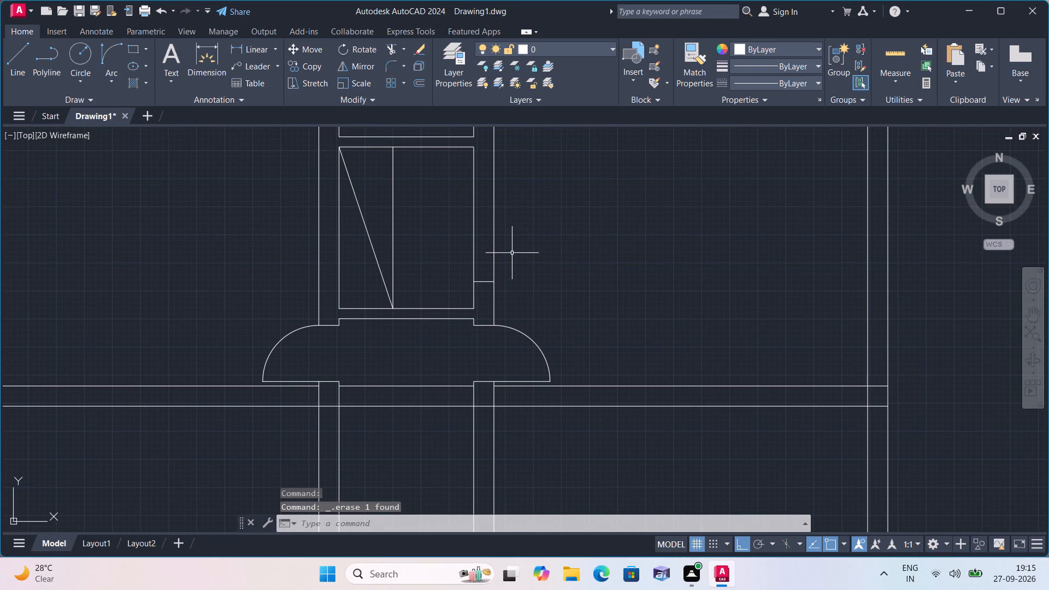
{"action": "middle_click_drag", "start_coordinate": [522, 251], "coordinate": [519, 287]}
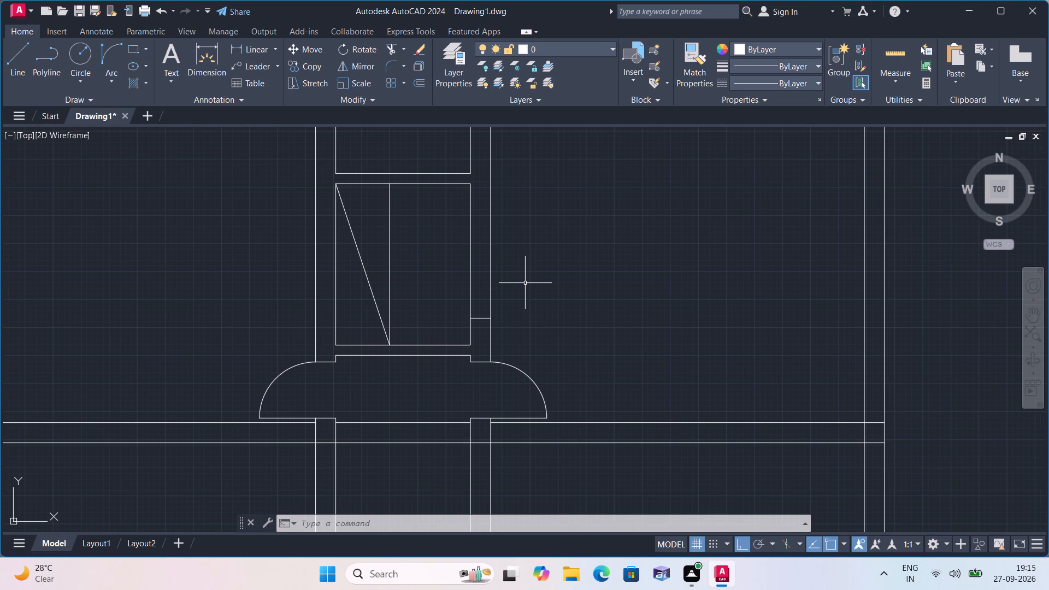
{"action": "key", "text": "l"}
{"action": "key", "text": "space"}
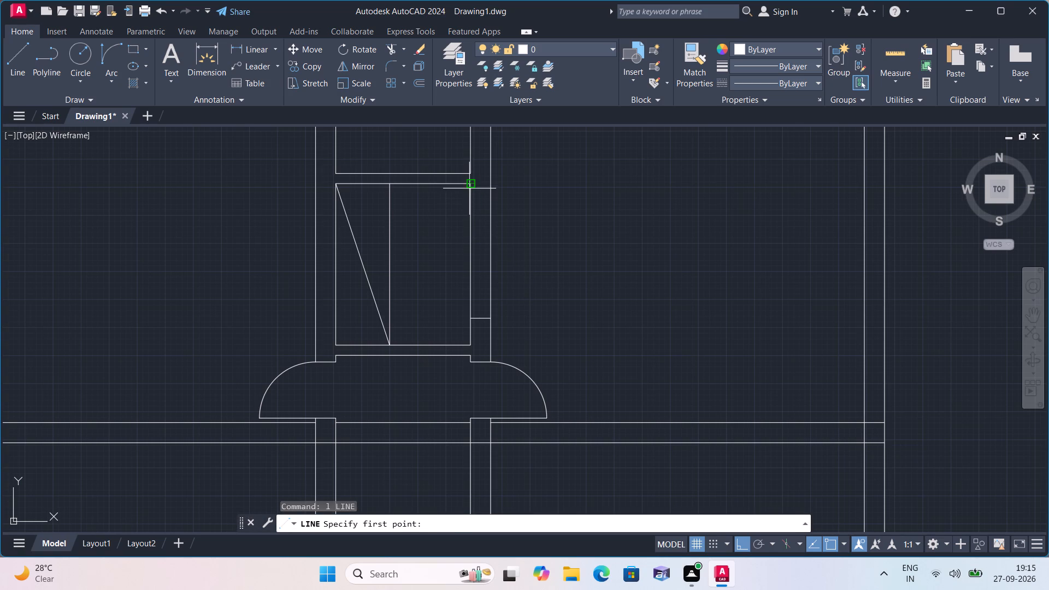
{"action": "left_click", "coordinate": [470, 187]}
{"action": "type", "text": "1'"}
{"action": "key", "text": "space"}
{"action": "left_click", "coordinate": [493, 207]}
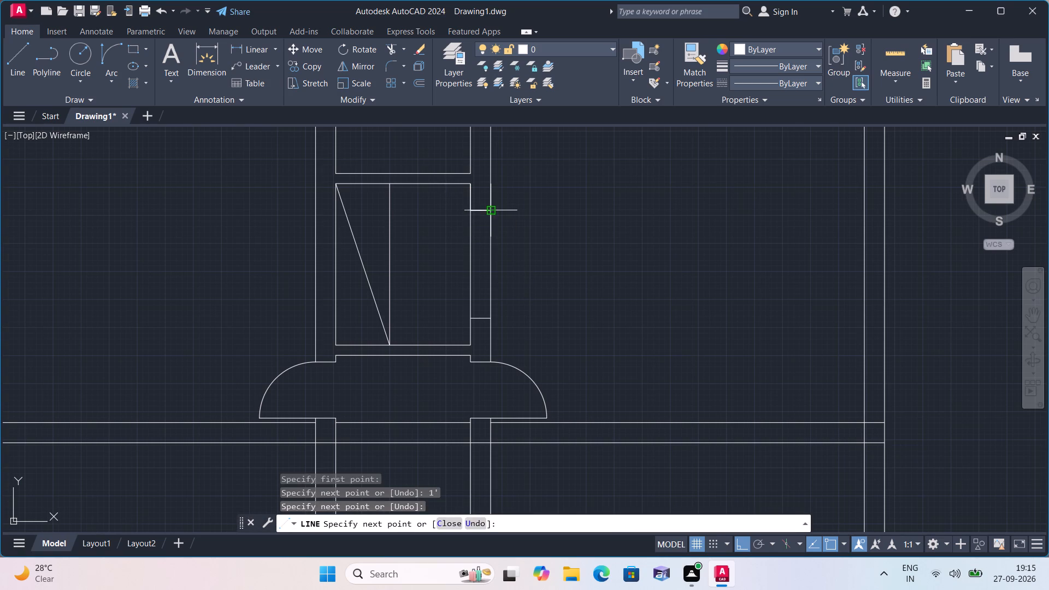
{"action": "key", "text": "space"}
{"action": "left_click", "coordinate": [471, 203]}
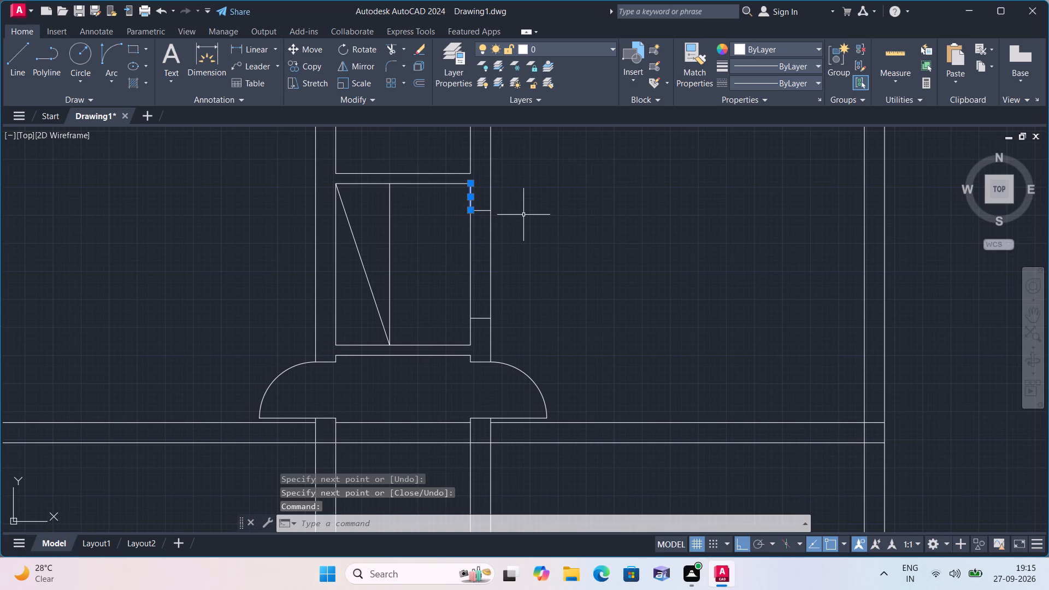
{"action": "key", "text": "Delete"}
Trim the right wall's inner line between the two new crosswise lines of the middle central room.
{"action": "type", "text": "trim"}
{"action": "key", "text": "space"}
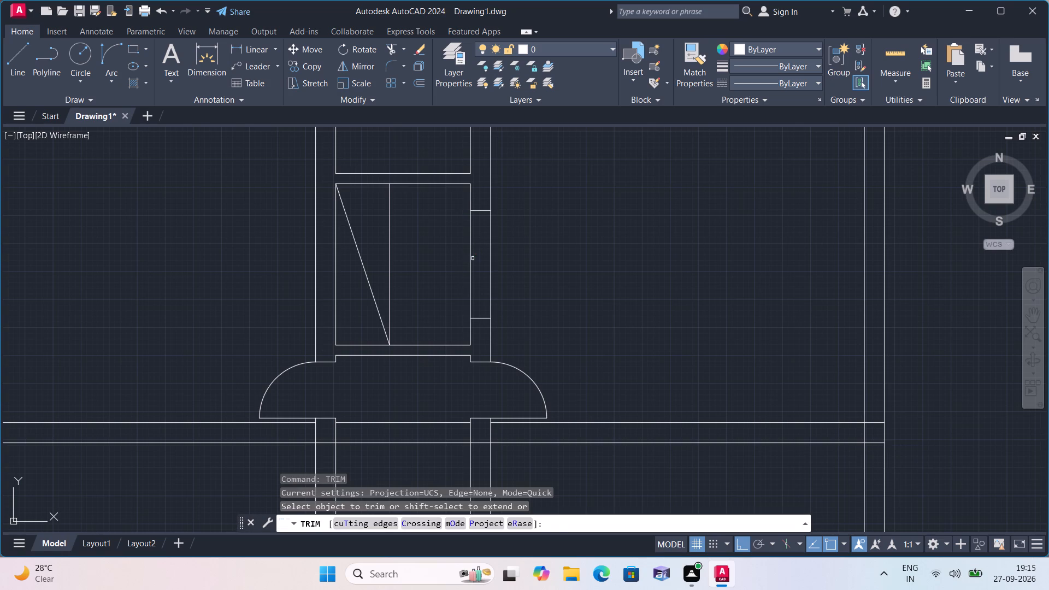
{"action": "left_click", "coordinate": [473, 258]}
{"action": "left_click", "coordinate": [459, 269]}
{"action": "key", "text": "Escape"}
Draw a short line closing the left end of the thin wall between the upper and middle central rooms.
{"action": "middle_click_drag", "start_coordinate": [454, 267], "coordinate": [433, 279]}
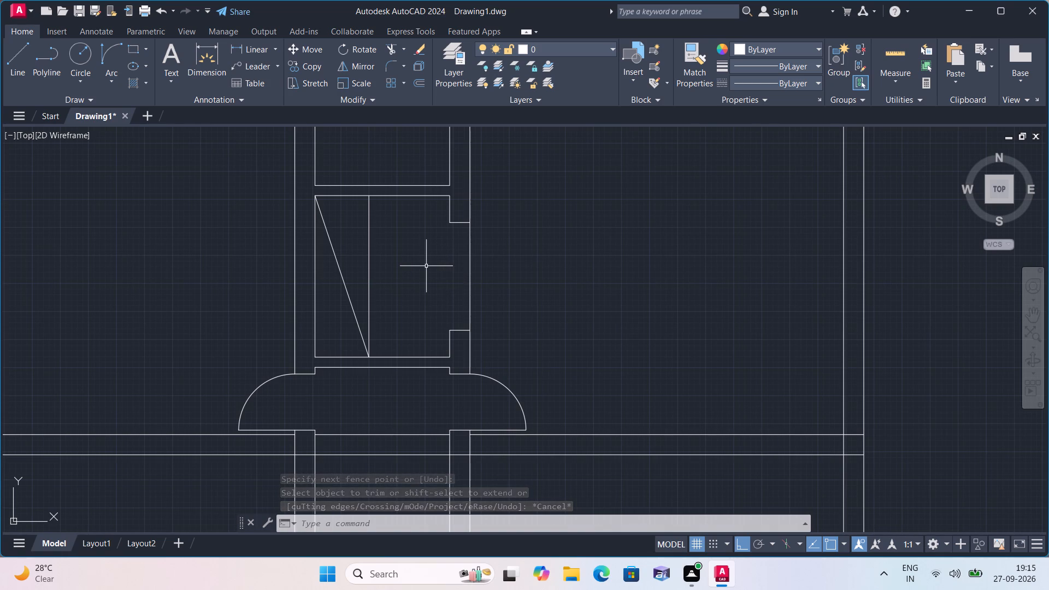
{"action": "middle_click_drag", "start_coordinate": [425, 263], "coordinate": [402, 376]}
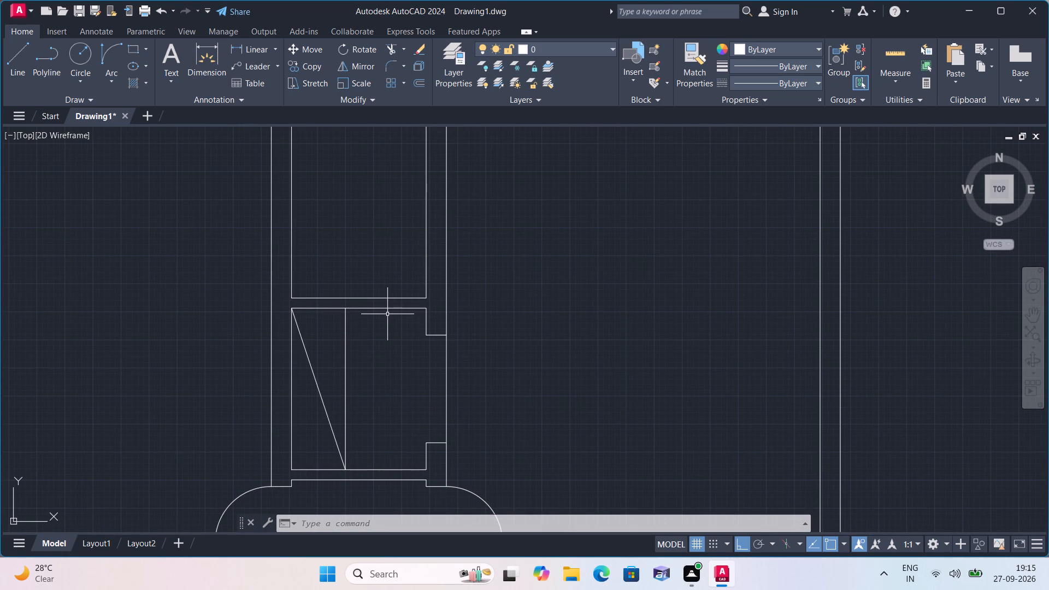
{"action": "type", "text": "l"}
{"action": "key", "text": "space"}
{"action": "left_click", "coordinate": [293, 298]}
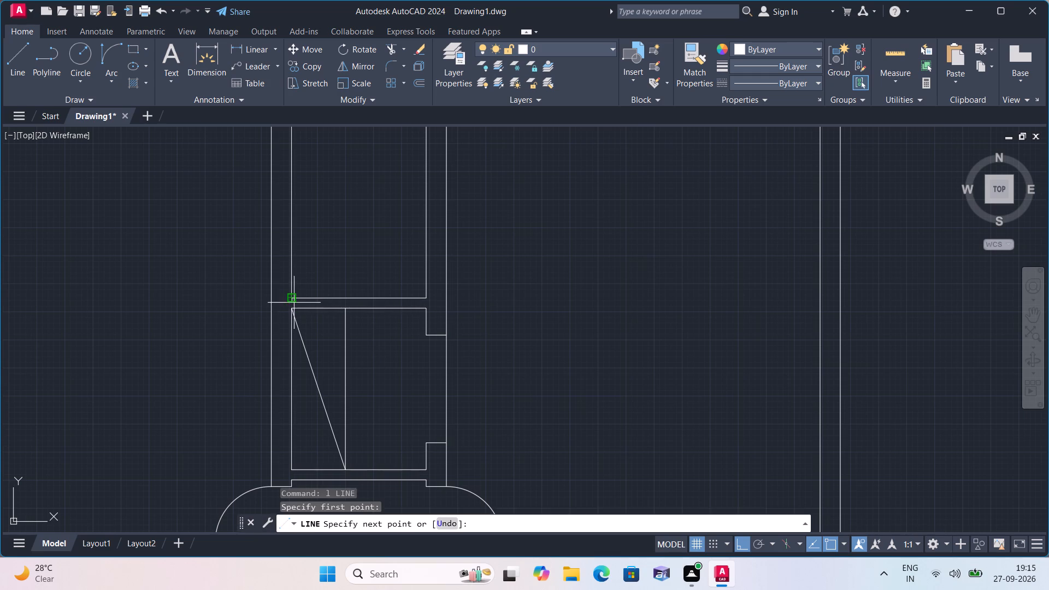
{"action": "left_click", "coordinate": [294, 307]}
{"action": "key", "text": "space"}
Draw a 6" line leftward from the upper central room's bottom-right corner, continuing down across the thin wall's thickness.
{"action": "scroll", "coordinate": [351, 265], "scroll_direction": "down", "scroll_amount": 1}
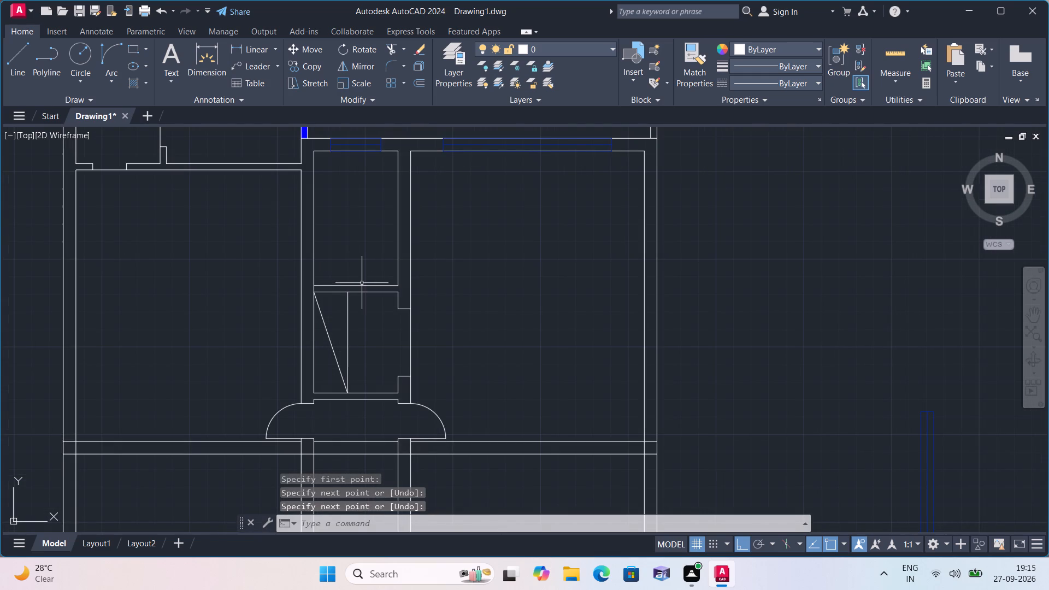
{"action": "scroll", "coordinate": [363, 283], "scroll_direction": "up", "scroll_amount": 2}
{"action": "key", "text": "space"}
{"action": "left_click", "coordinate": [450, 290]}
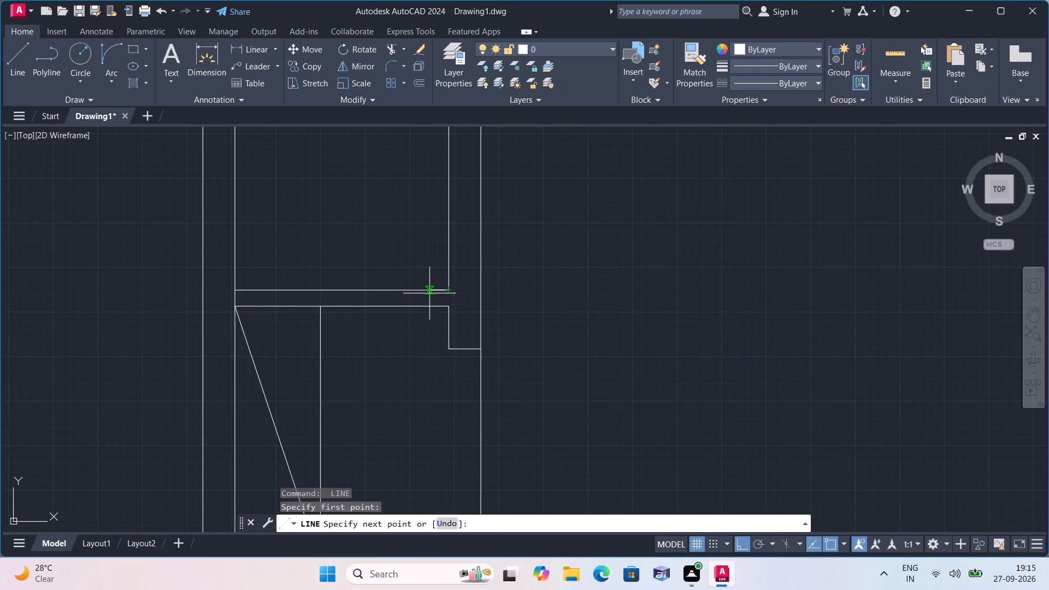
{"action": "key", "text": "6"}
{"action": "key", "text": "shift+quotedbl"}
{"action": "key", "text": "space"}
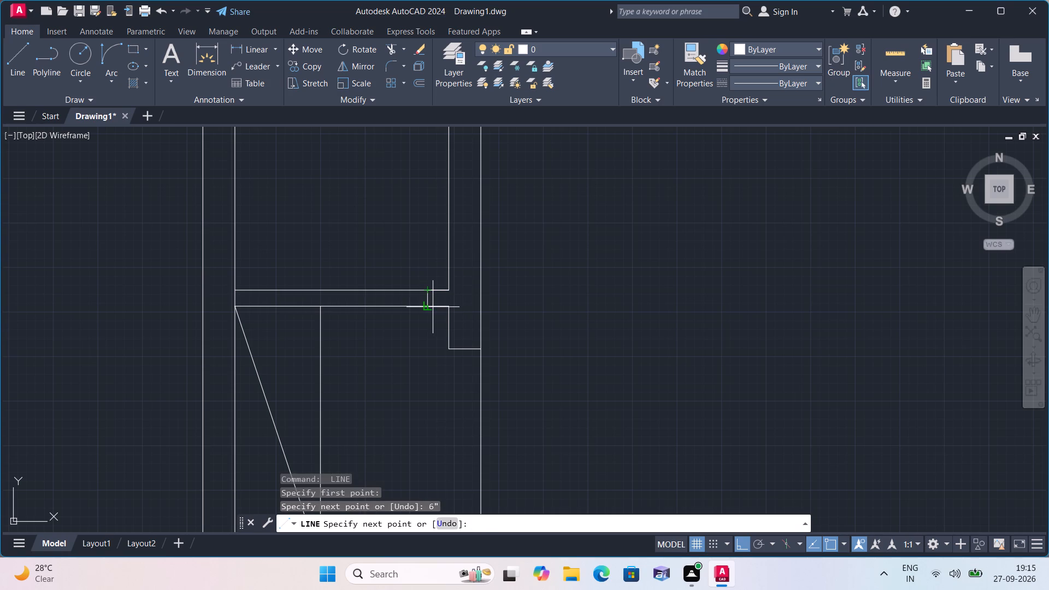
{"action": "left_click", "coordinate": [432, 307]}
{"action": "key", "text": "space"}
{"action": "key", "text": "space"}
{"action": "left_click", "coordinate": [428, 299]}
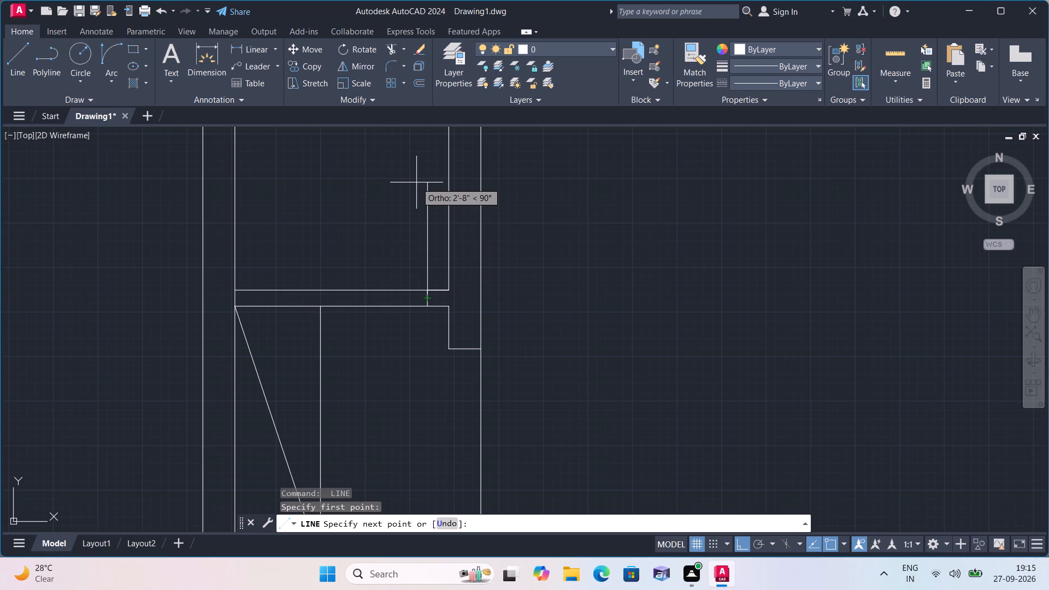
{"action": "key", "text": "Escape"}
Delete the 6" guide line lying over the thin wall's upper edge.
{"action": "left_click", "coordinate": [436, 290]}
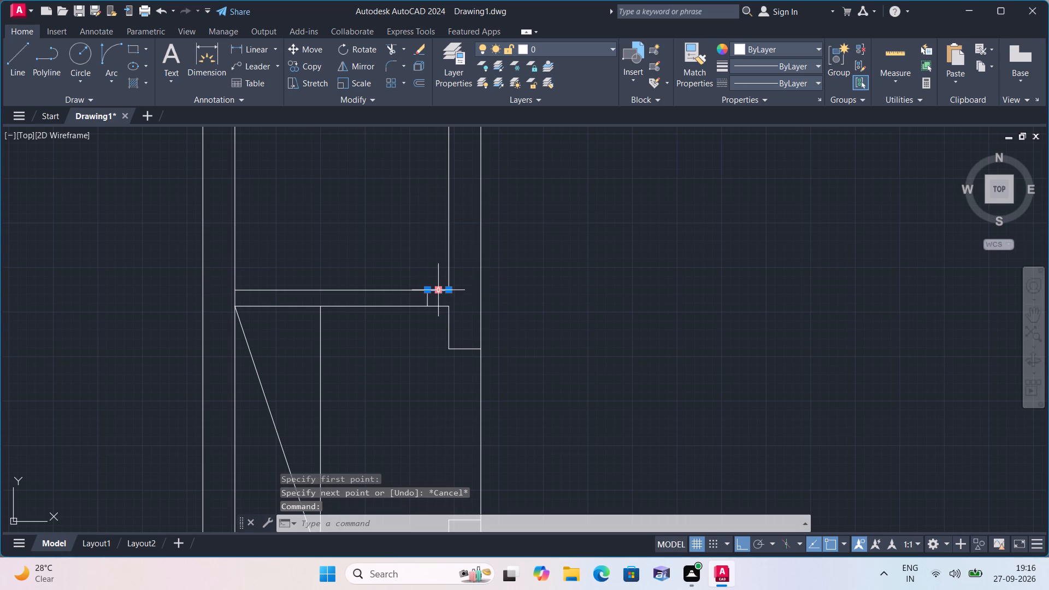
{"action": "key", "text": "Delete"}
Draw a 2' vertical line upward from the top end of the short line across the thin wall.
{"action": "key", "text": "l"}
{"action": "key", "text": "space"}
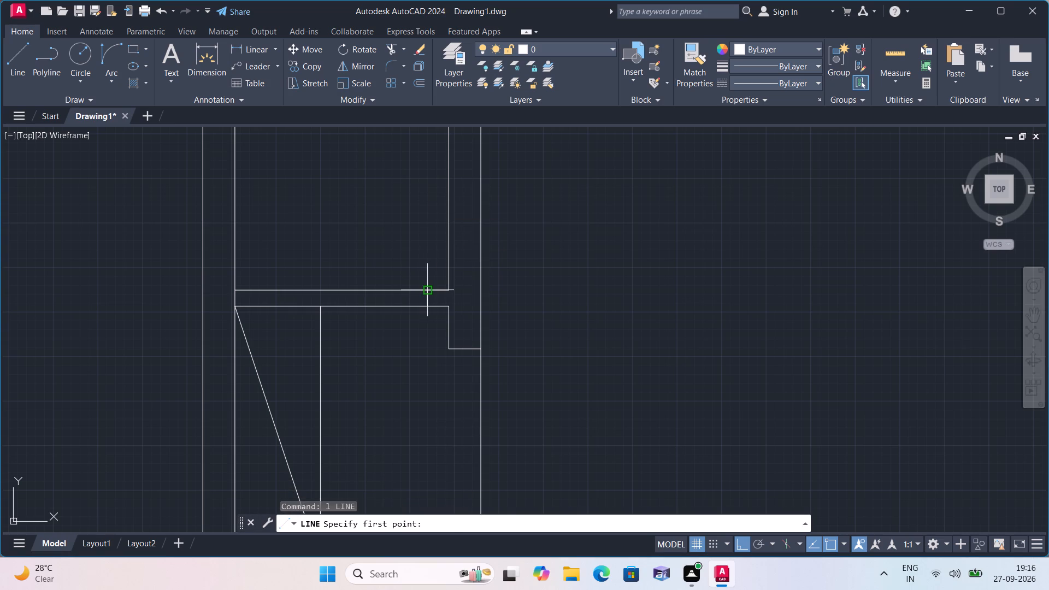
{"action": "left_click", "coordinate": [427, 288]}
{"action": "type", "text": "2'"}
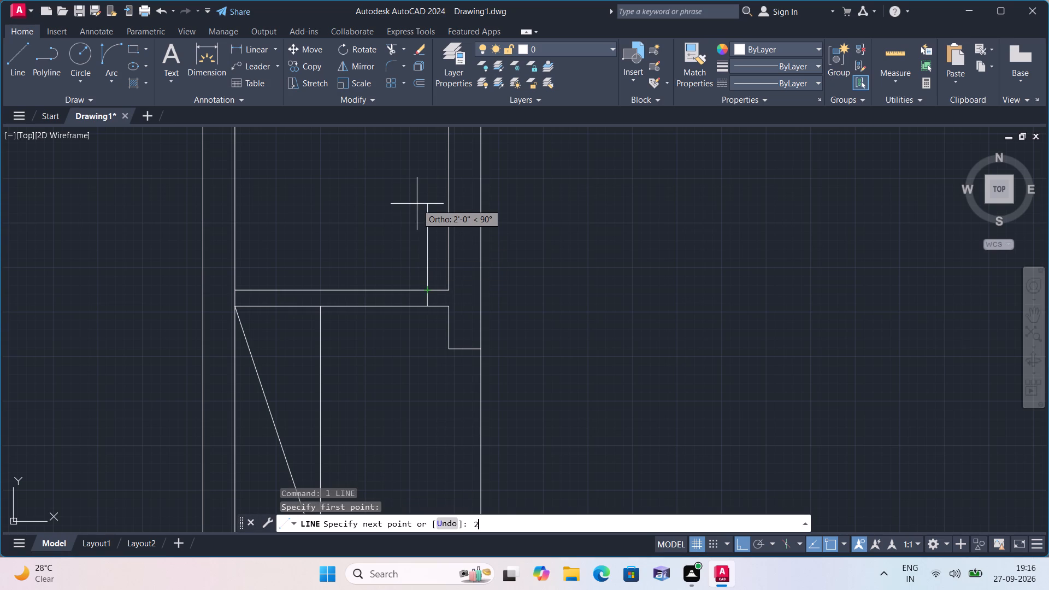
{"action": "key", "text": "space"}
{"action": "key", "text": "Escape"}
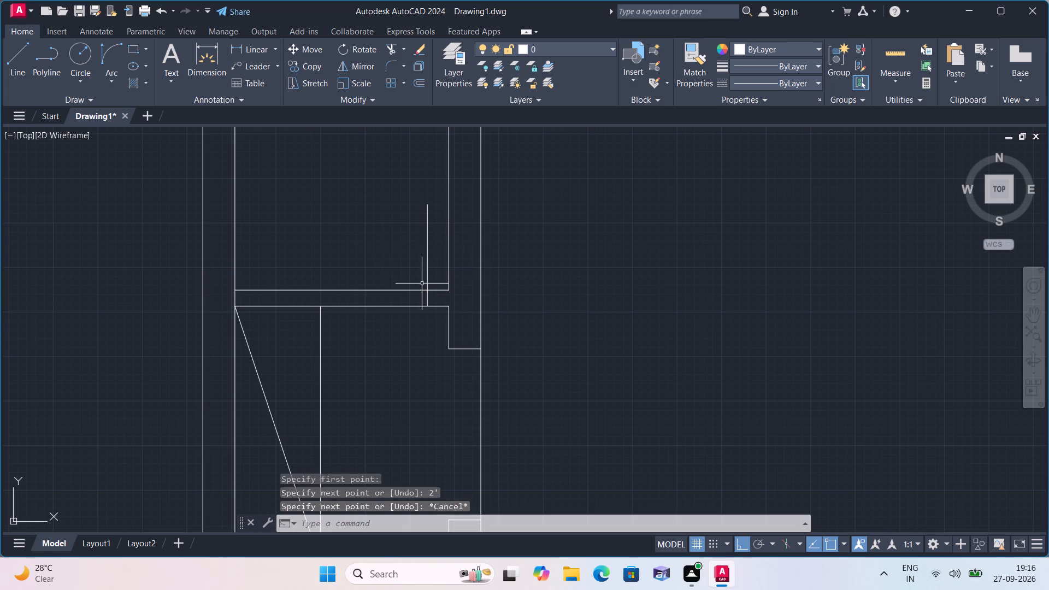
Draw a 2' line leftward from the middle of the short line across the thin wall, continuing up to the wall's upper edge.
{"action": "key", "text": "l"}
{"action": "key", "text": "space"}
{"action": "left_click", "coordinate": [425, 299]}
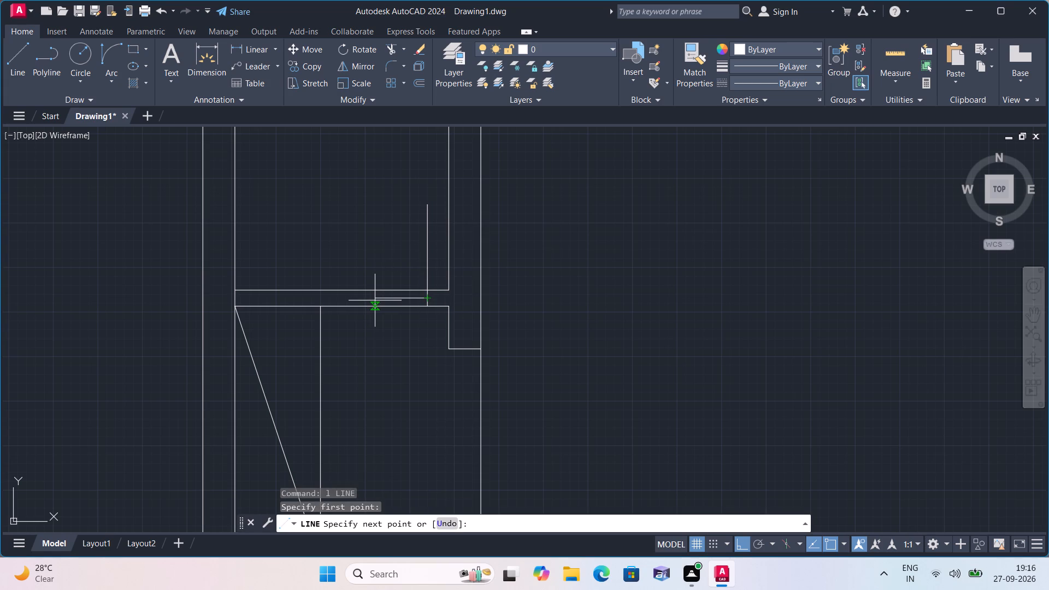
{"action": "type", "text": "2'"}
{"action": "key", "text": "space"}
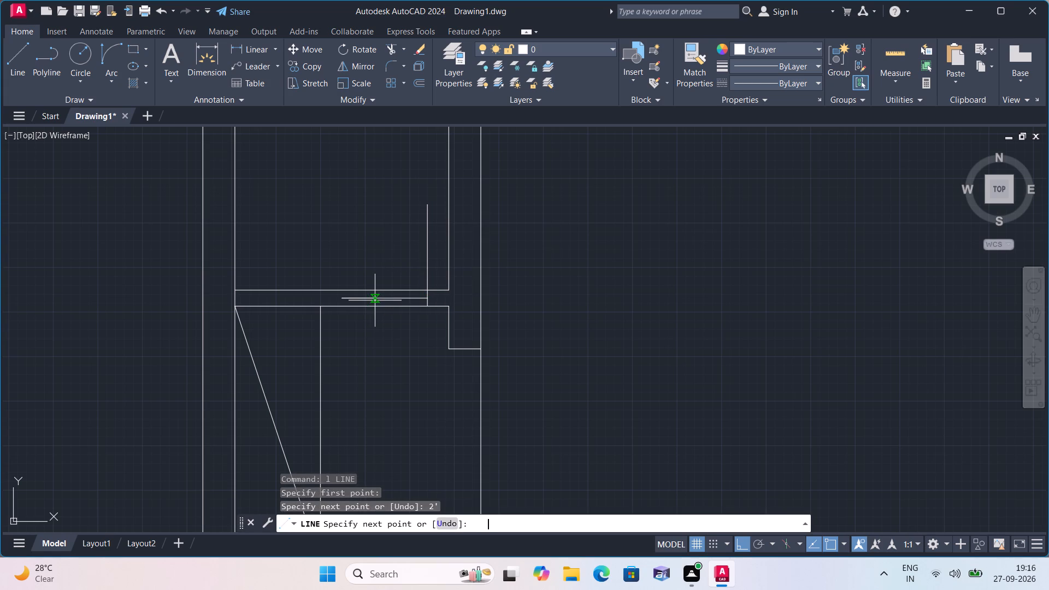
{"action": "left_click", "coordinate": [342, 288]}
{"action": "key", "text": "space"}
Draw a short line from the 2' line's left end down to the thin wall's lower edge, completing the second door jamb.
{"action": "scroll", "coordinate": [345, 298], "scroll_direction": "up", "scroll_amount": 2}
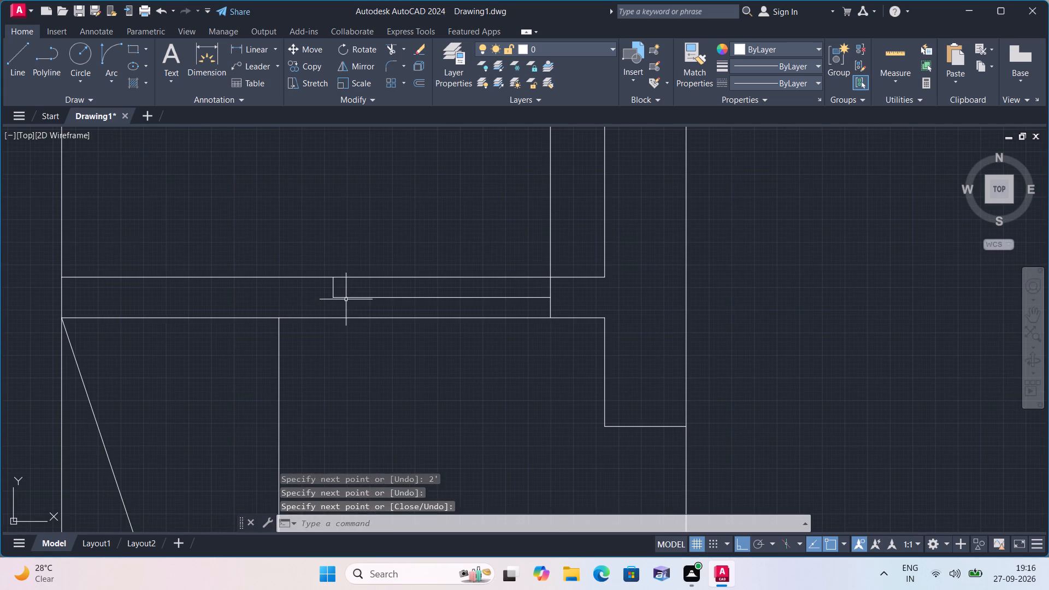
{"action": "key", "text": "space"}
{"action": "left_click", "coordinate": [328, 299]}
{"action": "left_click", "coordinate": [336, 315]}
{"action": "key", "text": "space"}
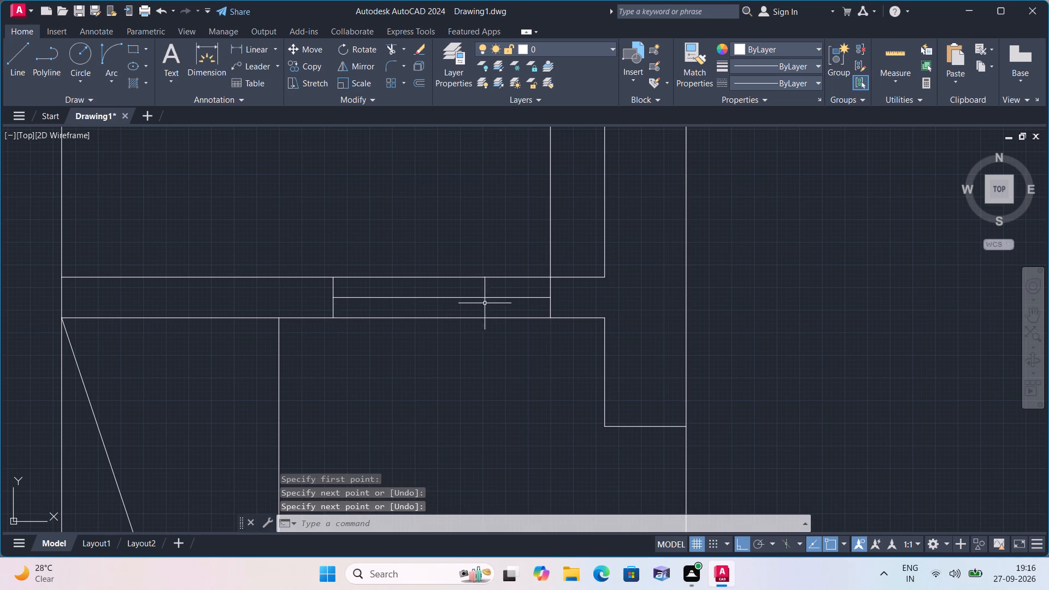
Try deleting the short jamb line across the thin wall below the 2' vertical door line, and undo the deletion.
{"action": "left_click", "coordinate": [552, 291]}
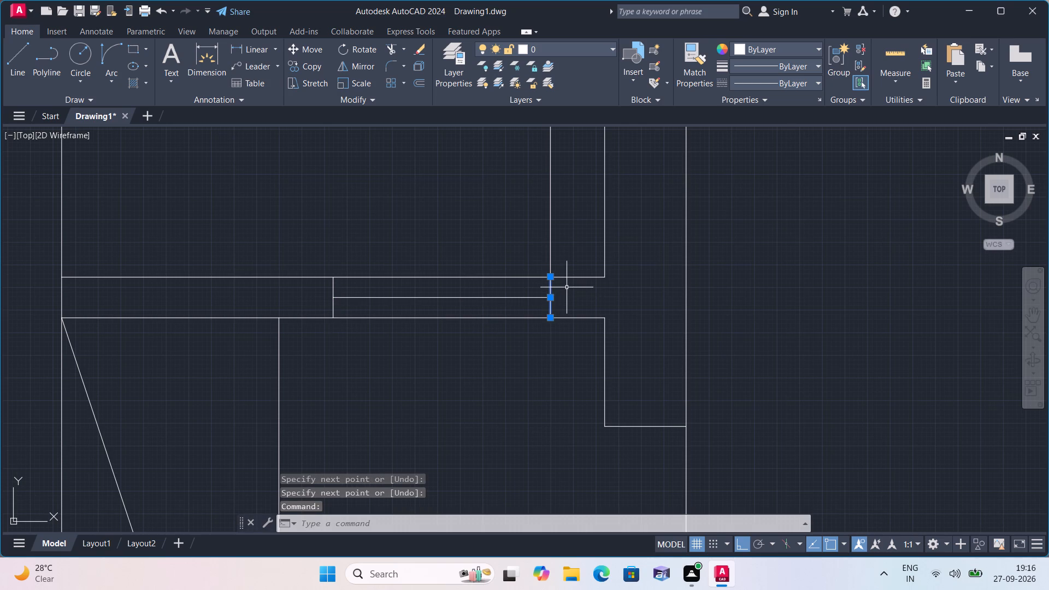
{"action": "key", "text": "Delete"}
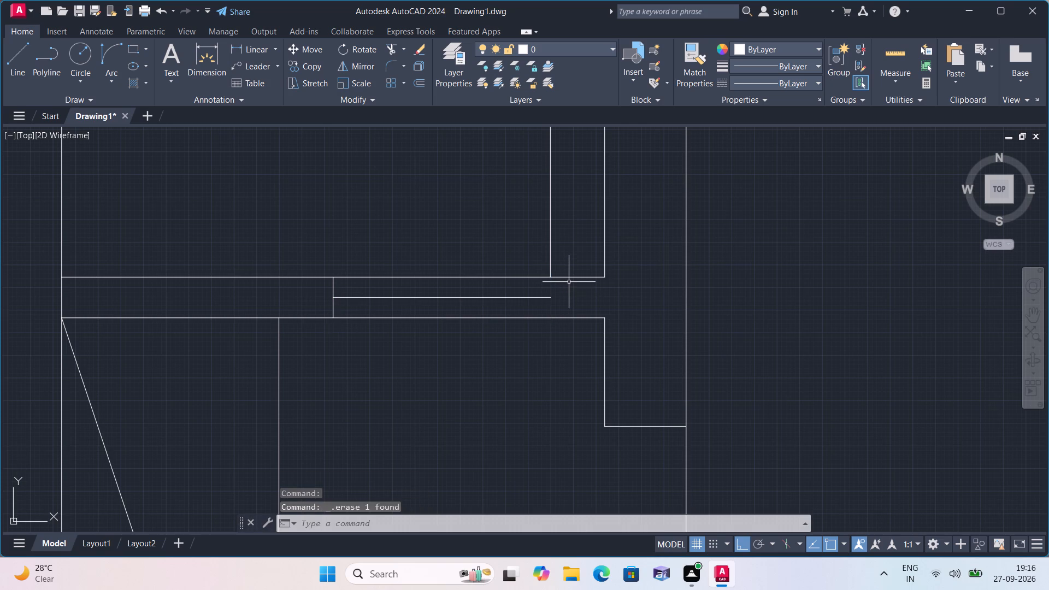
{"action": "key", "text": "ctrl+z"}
Delete the 2' horizontal guide line between the two door jambs in the thin wall.
{"action": "scroll", "coordinate": [502, 251], "scroll_direction": "down", "scroll_amount": 1}
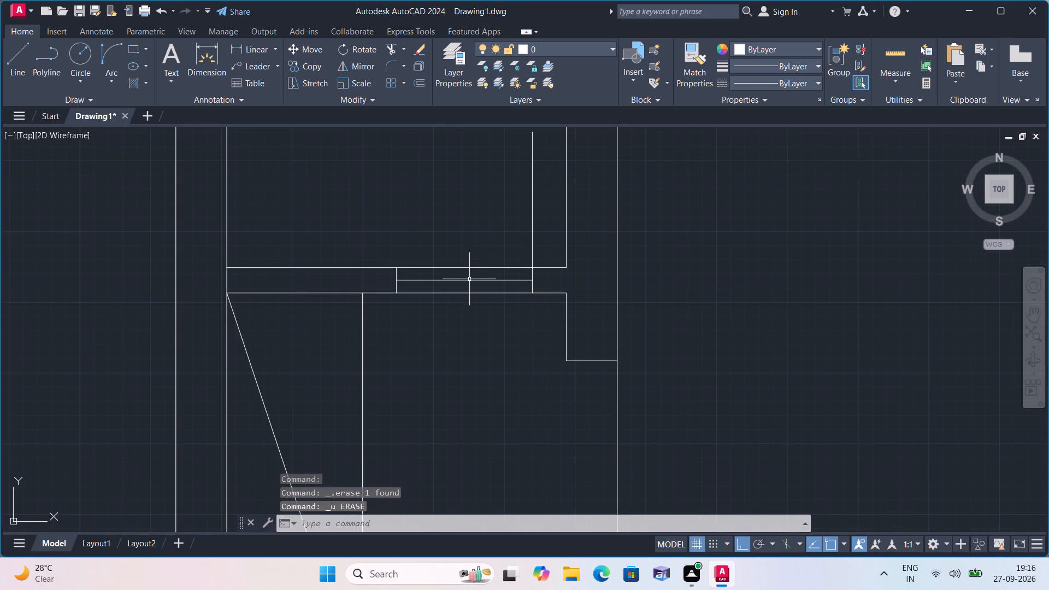
{"action": "left_click", "coordinate": [469, 281]}
{"action": "key", "text": "Delete"}
Draw a start-end-direction door swing arc from the top of the 2' vertical line to the upper end of the left jamb.
{"action": "middle_click_drag", "start_coordinate": [419, 227], "coordinate": [416, 276]}
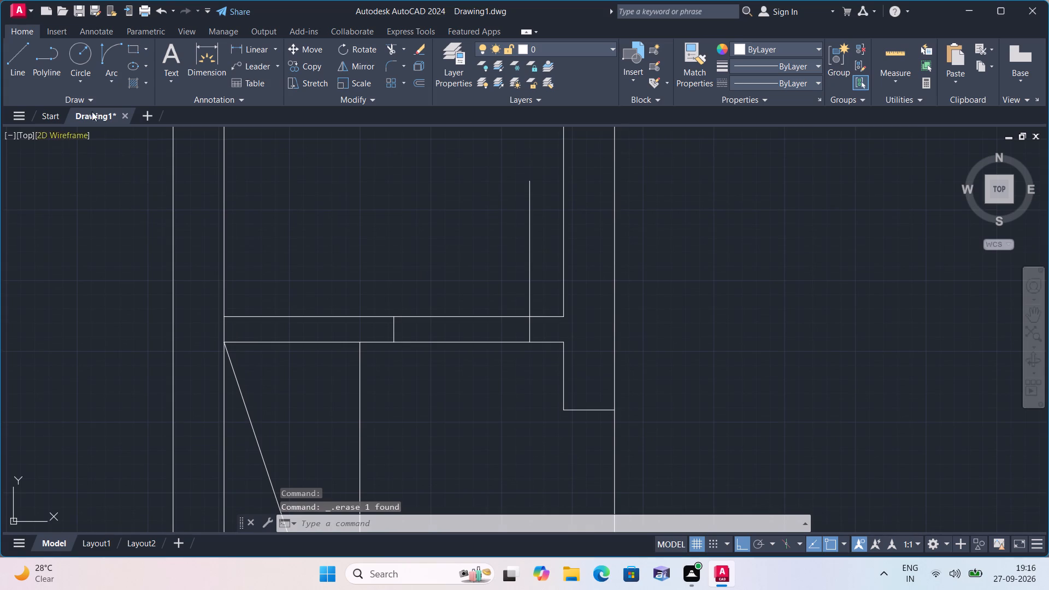
{"action": "left_click", "coordinate": [110, 79]}
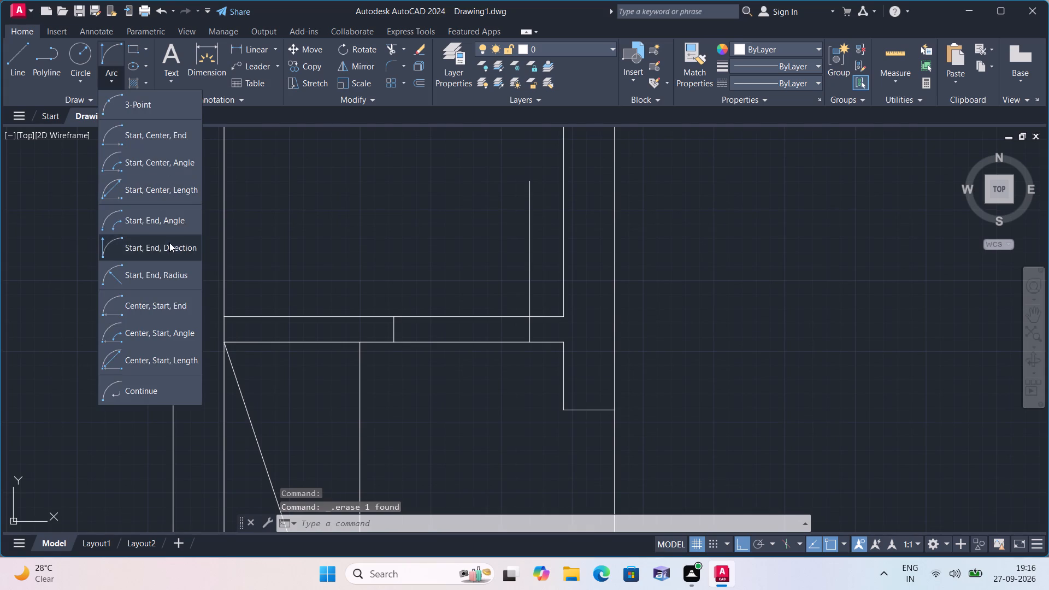
{"action": "left_click", "coordinate": [168, 246]}
{"action": "left_click", "coordinate": [534, 181]}
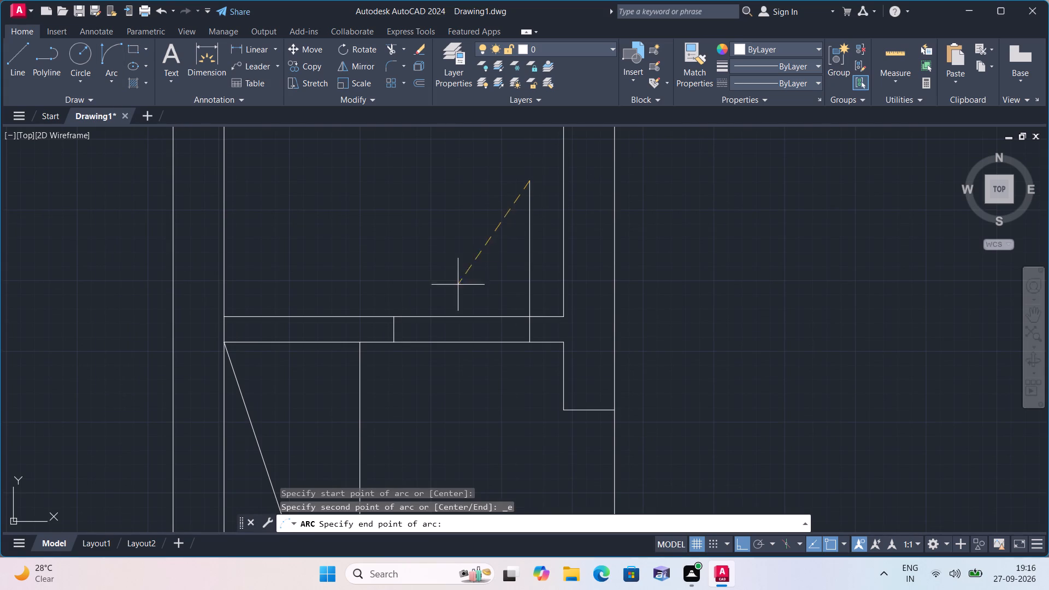
{"action": "left_click", "coordinate": [390, 315]}
{"action": "left_click", "coordinate": [361, 246]}
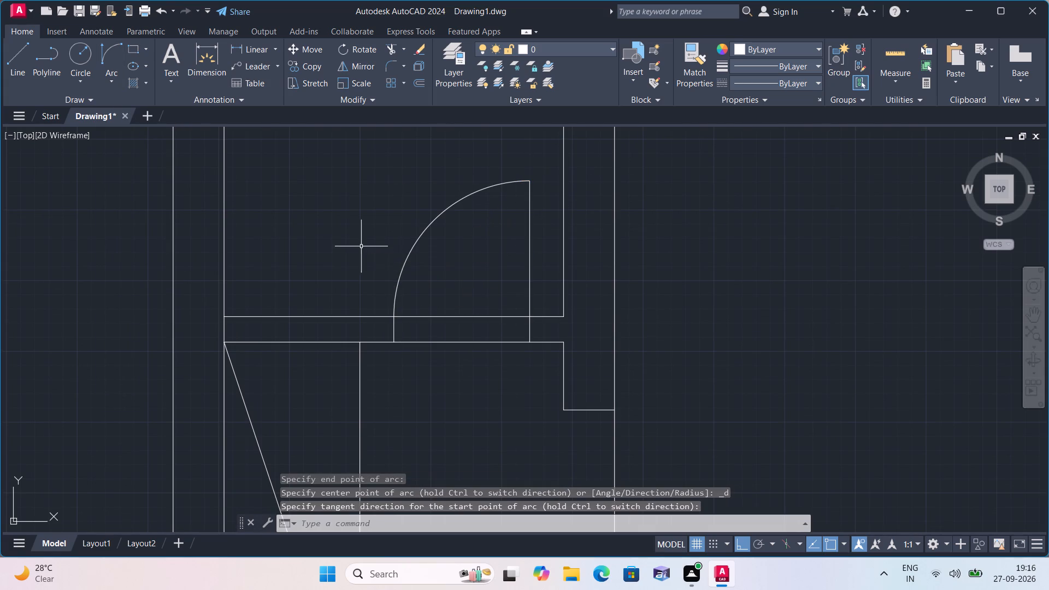
Trim both thin wall lines between the two jambs to open the upper central room's doorway.
{"action": "type", "text": "tr"}
{"action": "key", "text": "i"}
{"action": "type", "text": "m"}
{"action": "key", "text": "space"}
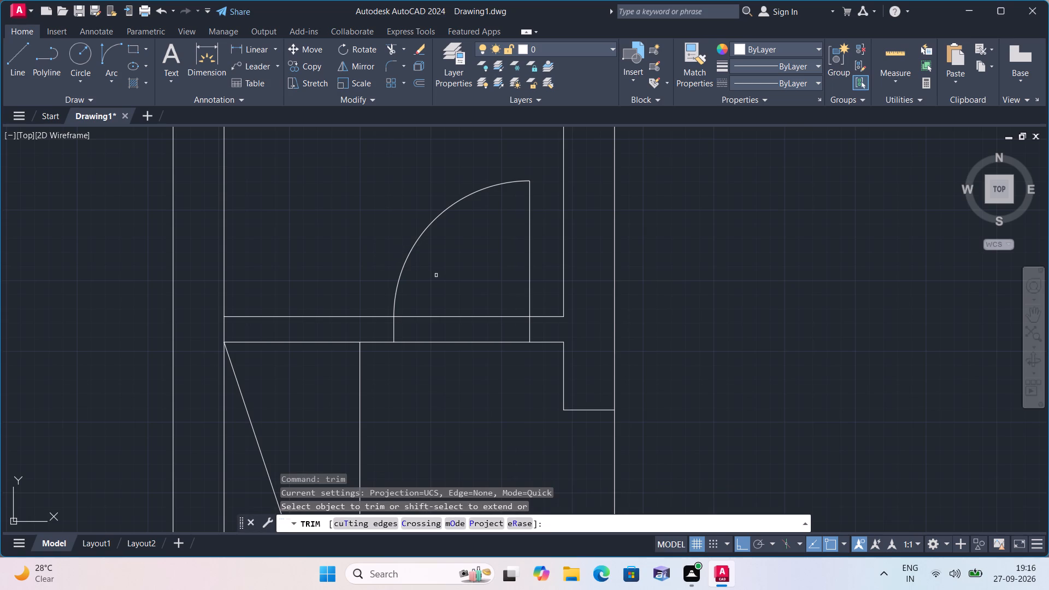
{"action": "left_click", "coordinate": [449, 281]}
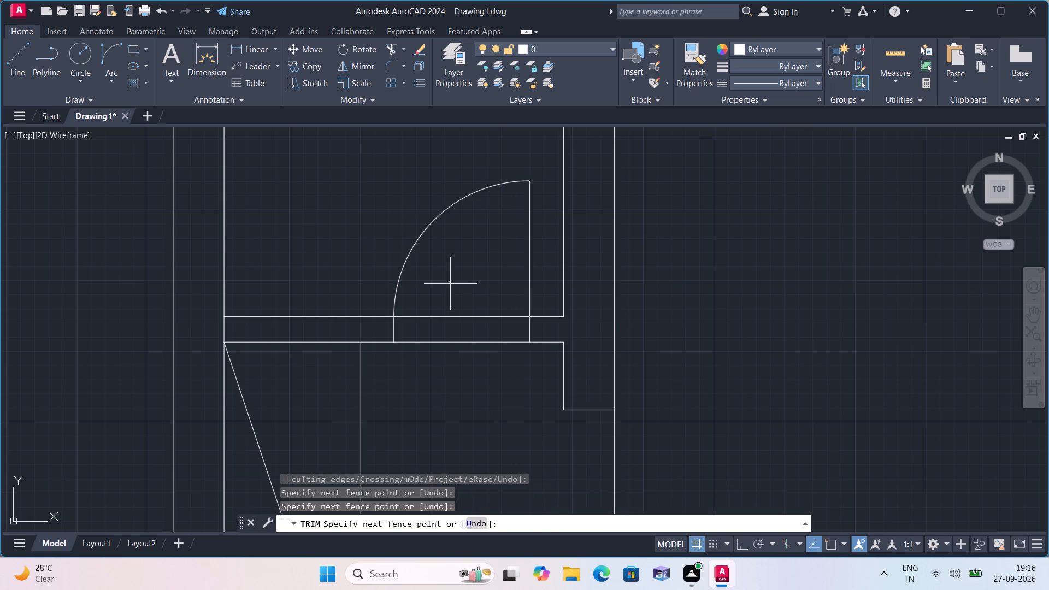
{"action": "left_click", "coordinate": [450, 284]}
{"action": "left_click", "coordinate": [455, 365]}
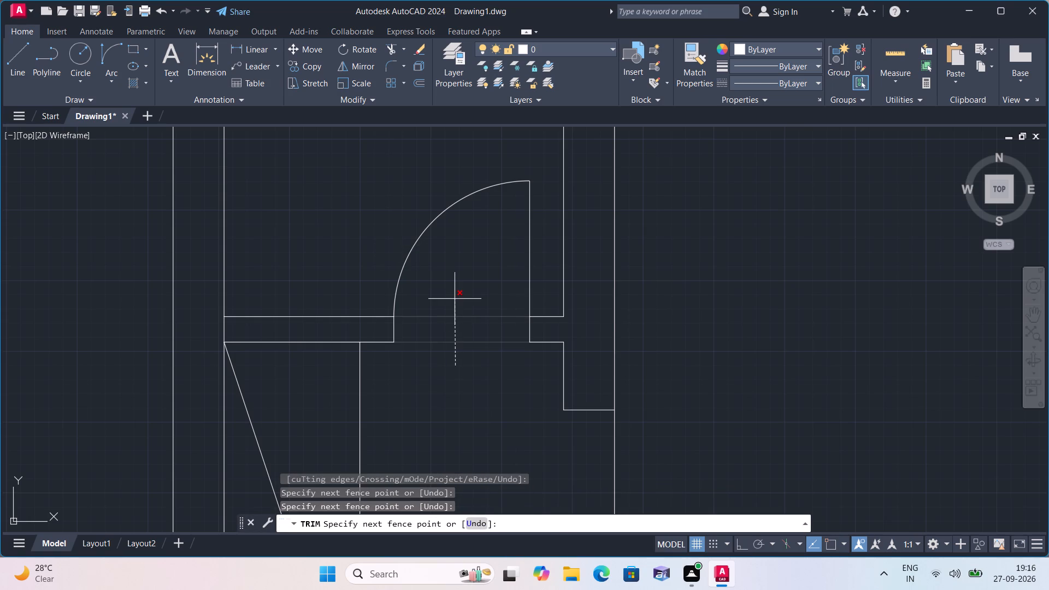
{"action": "left_click", "coordinate": [455, 298]}
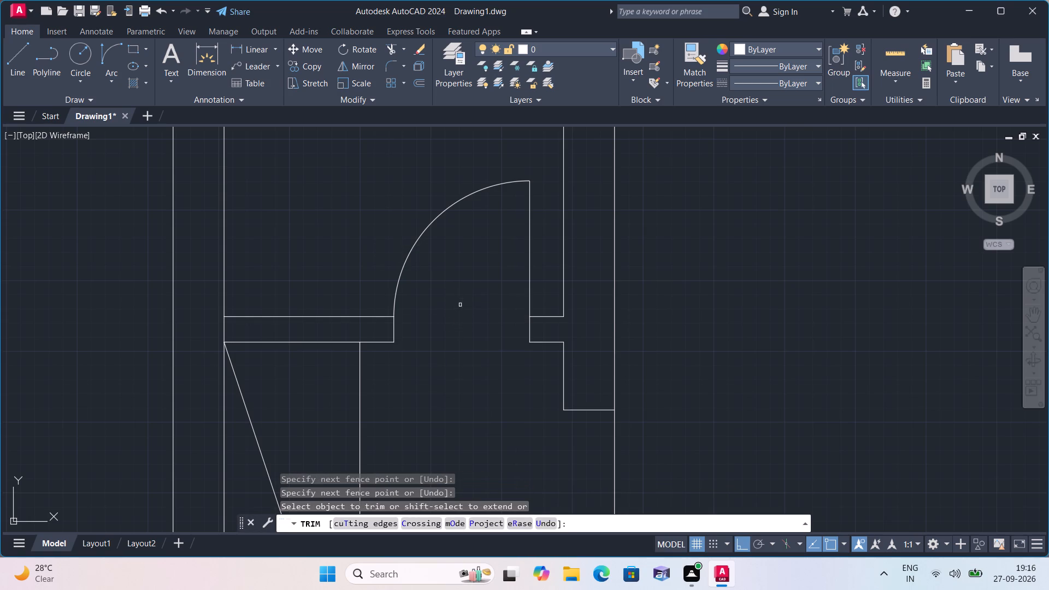
{"action": "scroll", "coordinate": [461, 307], "scroll_direction": "down", "scroll_amount": 1}
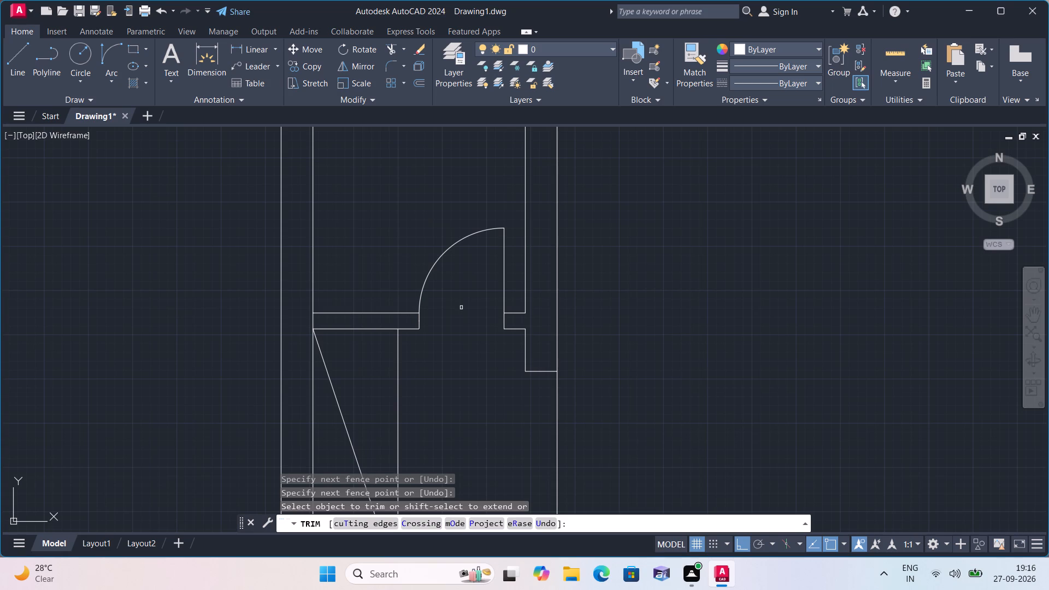
{"action": "scroll", "coordinate": [461, 308], "scroll_direction": "down", "scroll_amount": 2}
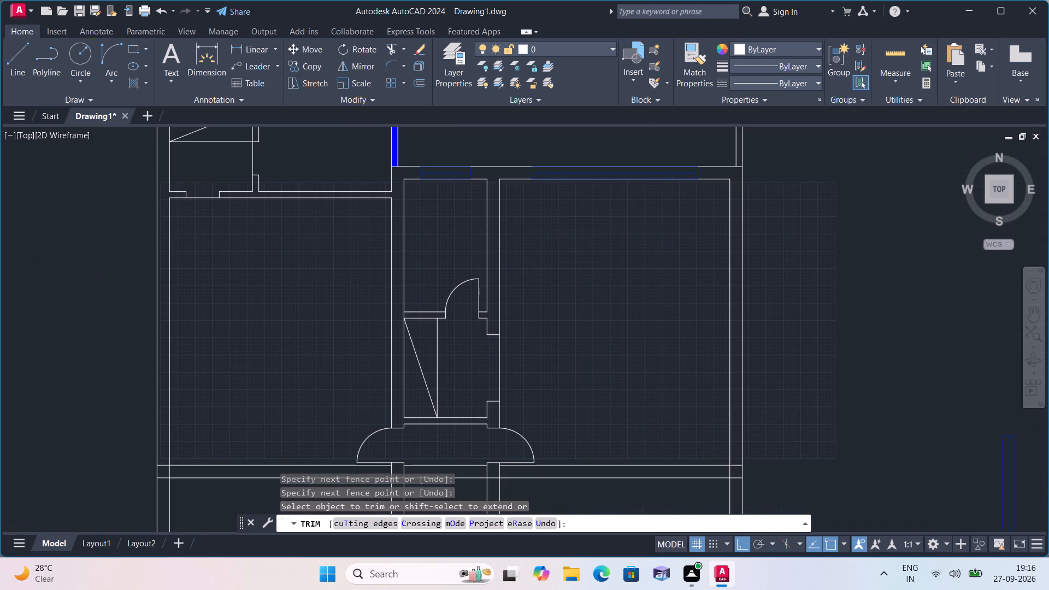
{"action": "middle_click_drag", "start_coordinate": [451, 306], "coordinate": [434, 265]}
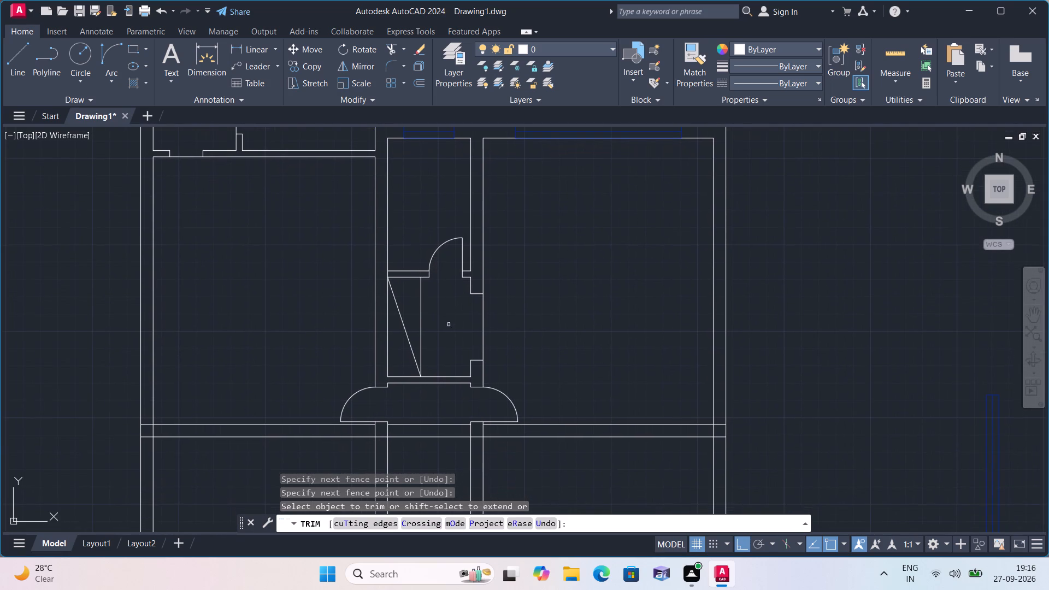
{"action": "middle_click_drag", "start_coordinate": [448, 344], "coordinate": [393, 287]}
{"action": "scroll", "coordinate": [403, 292], "scroll_direction": "down", "scroll_amount": 1}
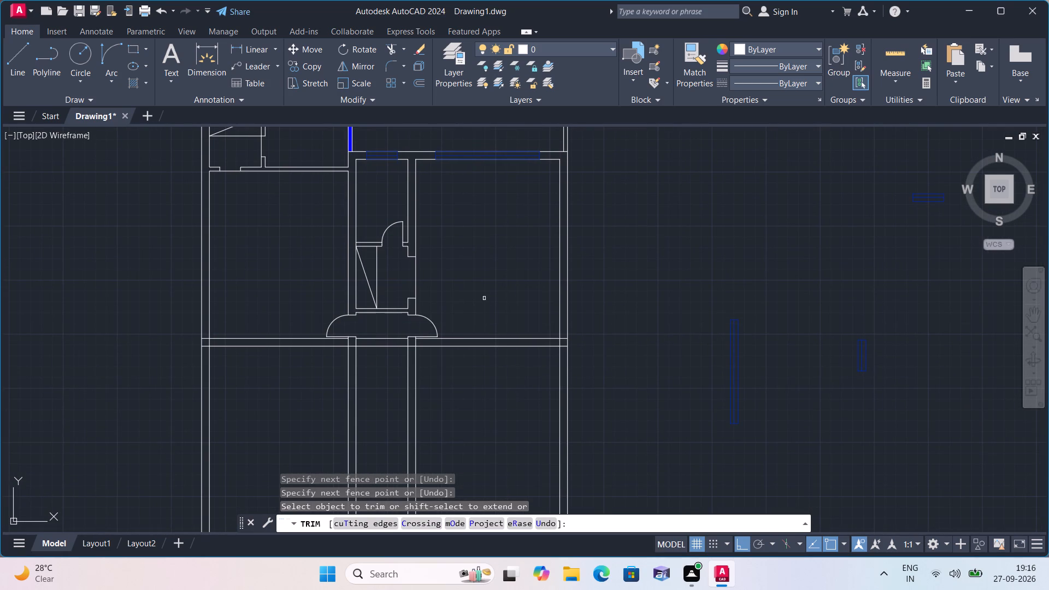
{"action": "key", "text": "Escape"}
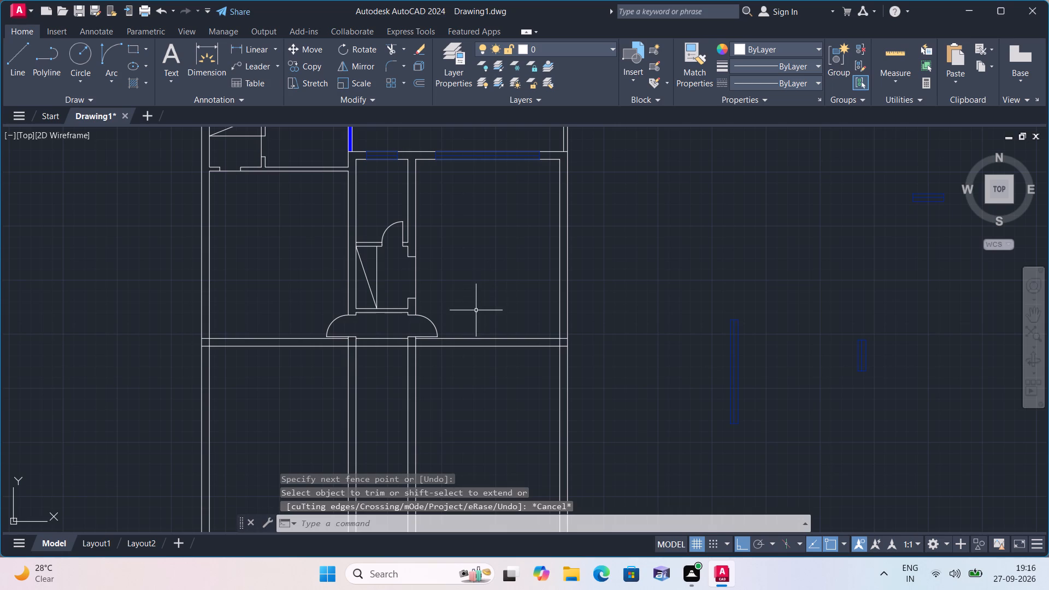
Trim the inner line of the right exterior wall and the cross wall's upper line where the two walls meet.
{"action": "scroll", "coordinate": [431, 327], "scroll_direction": "up", "scroll_amount": 1}
{"action": "scroll", "coordinate": [446, 310], "scroll_direction": "down", "scroll_amount": 1}
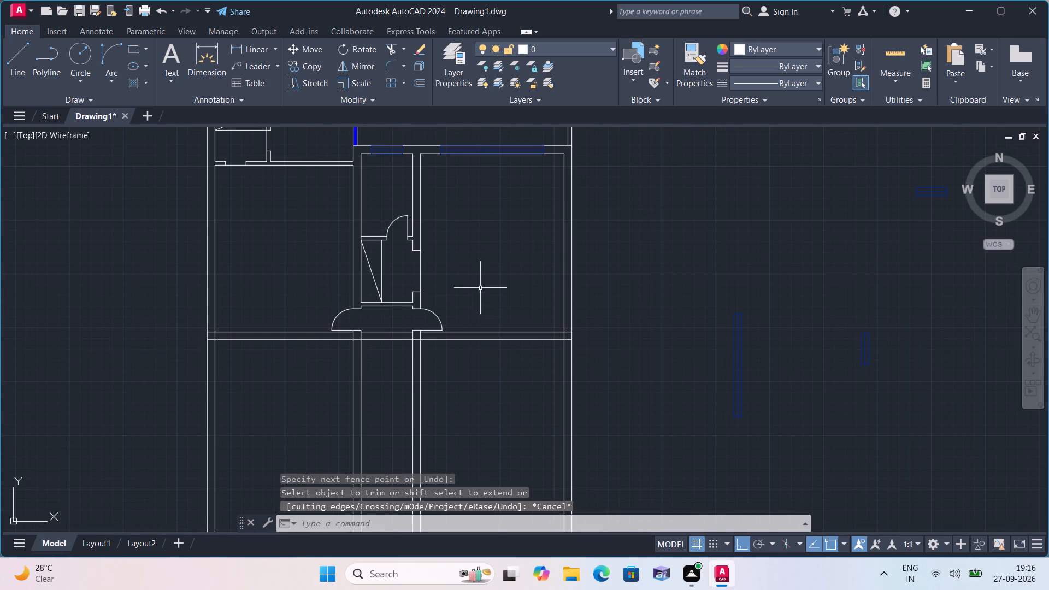
{"action": "middle_click_drag", "start_coordinate": [469, 286], "coordinate": [375, 281]}
{"action": "scroll", "coordinate": [412, 283], "scroll_direction": "down", "scroll_amount": 1}
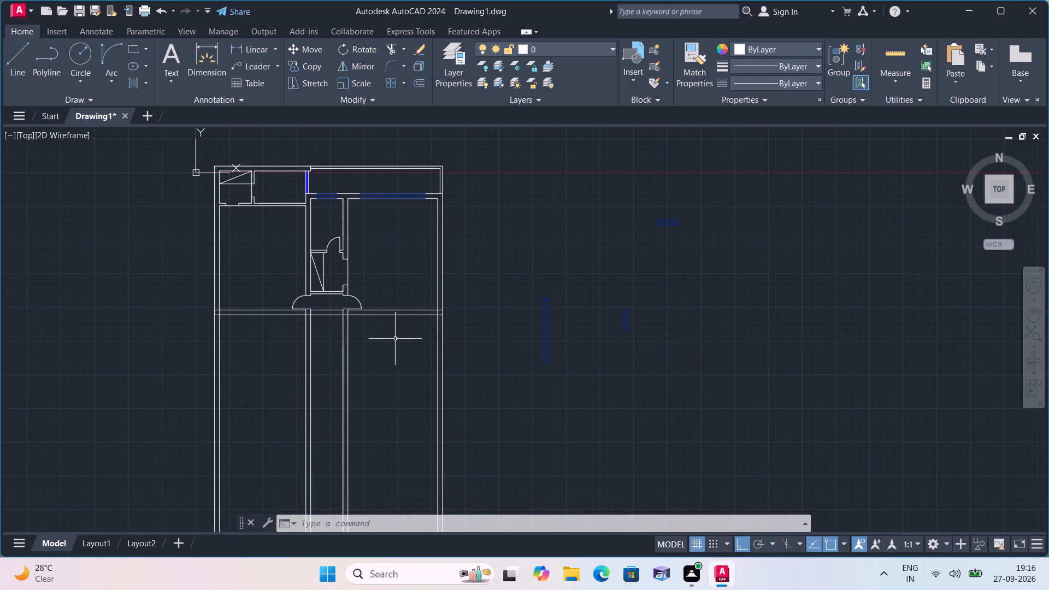
{"action": "key", "text": "space"}
{"action": "scroll", "coordinate": [438, 335], "scroll_direction": "up", "scroll_amount": 3}
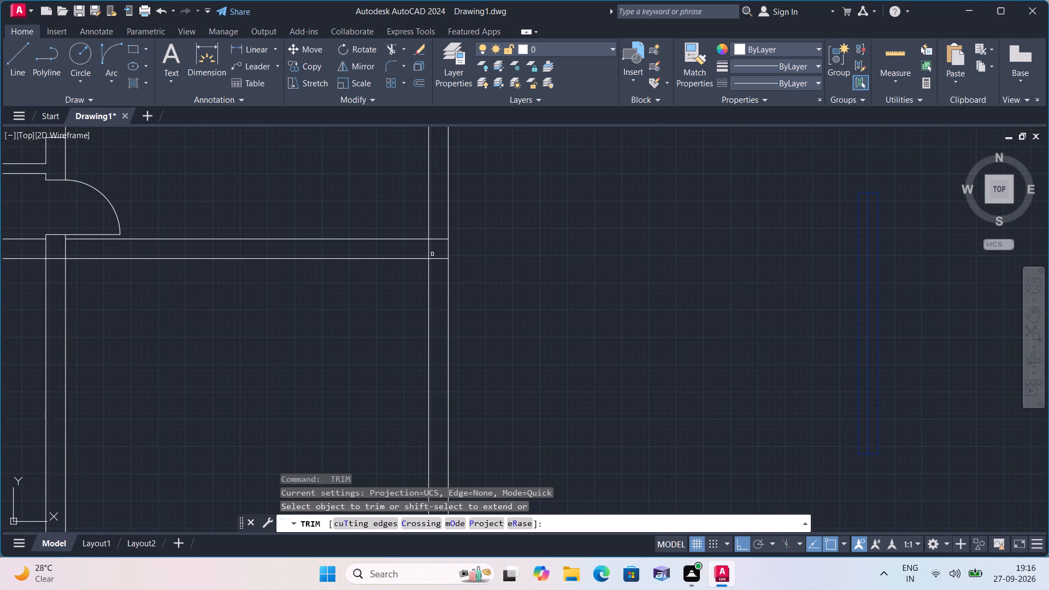
{"action": "left_click", "coordinate": [428, 247]}
{"action": "left_click", "coordinate": [440, 240]}
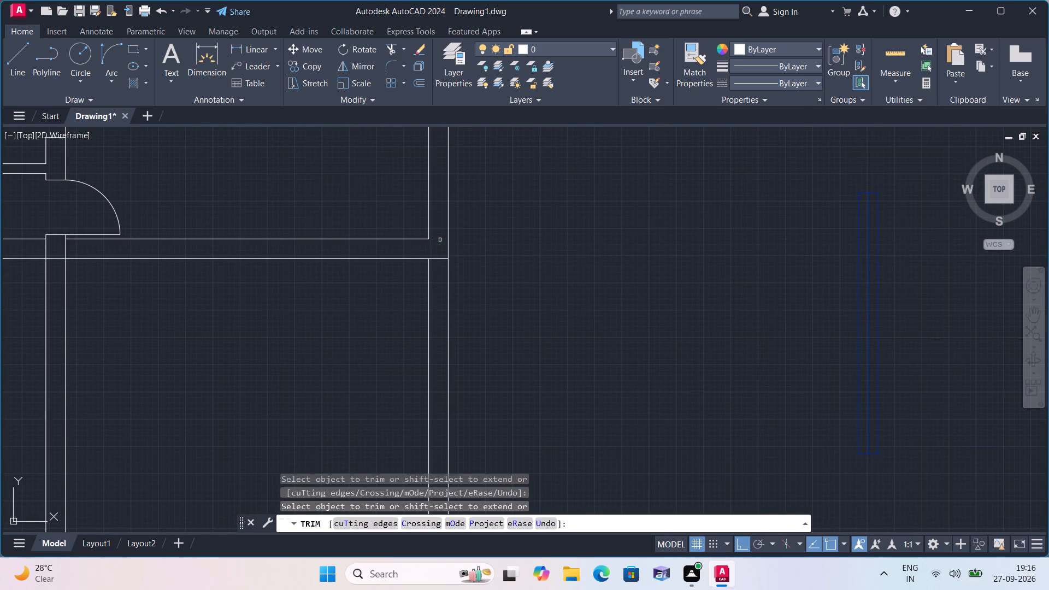
Trim the outer lines of both central vertical walls where they cross the horizontal wall below the double door swings.
{"action": "scroll", "coordinate": [440, 240], "scroll_direction": "down", "scroll_amount": 1}
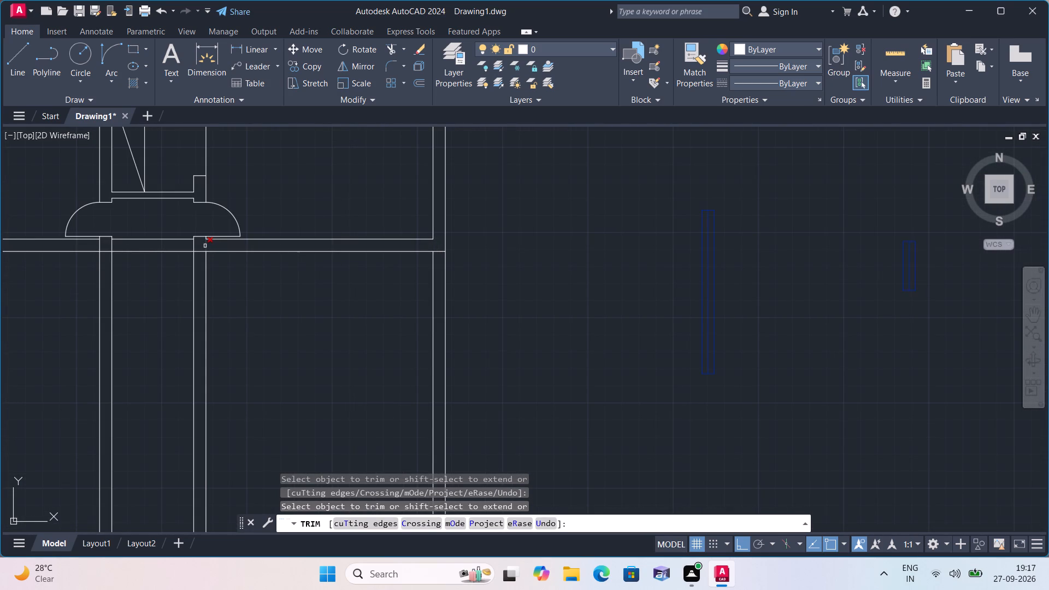
{"action": "left_click", "coordinate": [205, 246]}
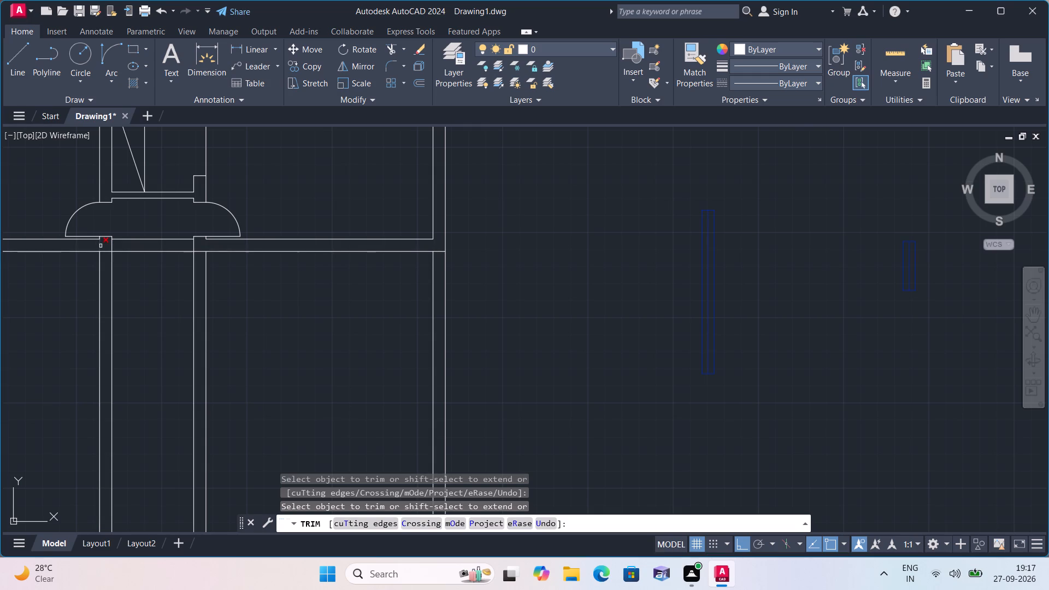
{"action": "left_click", "coordinate": [101, 246]}
{"action": "middle_click_drag", "start_coordinate": [140, 276], "coordinate": [192, 311]}
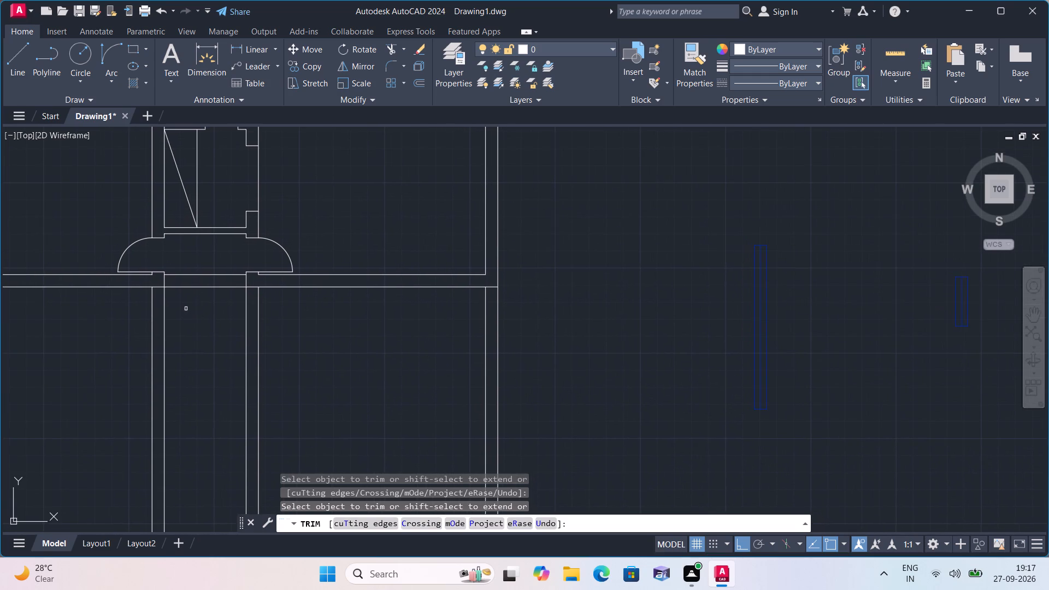
{"action": "scroll", "coordinate": [154, 281], "scroll_direction": "up", "scroll_amount": 2}
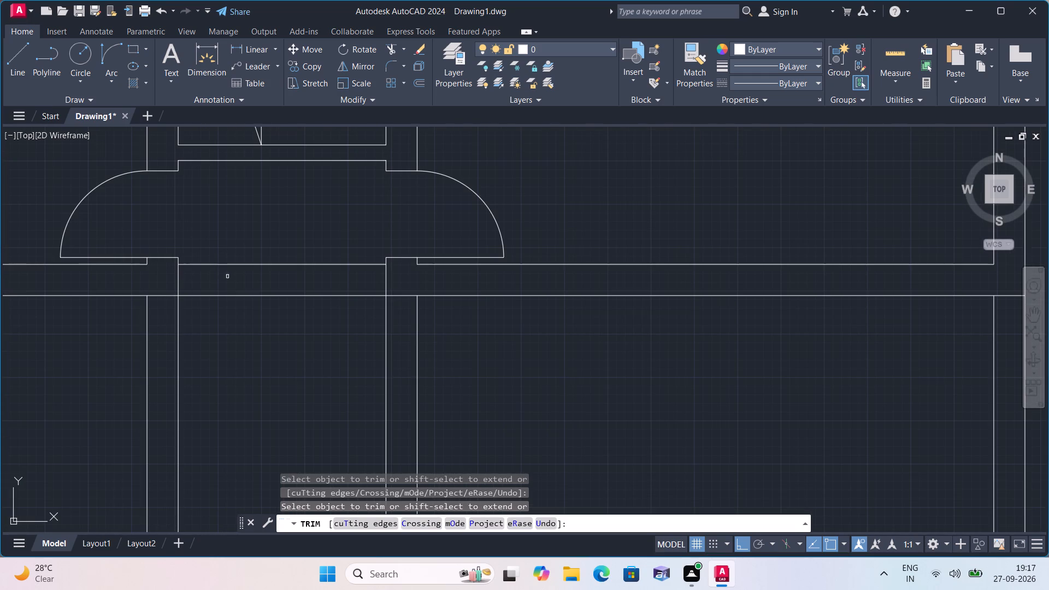
{"action": "key", "text": "space"}
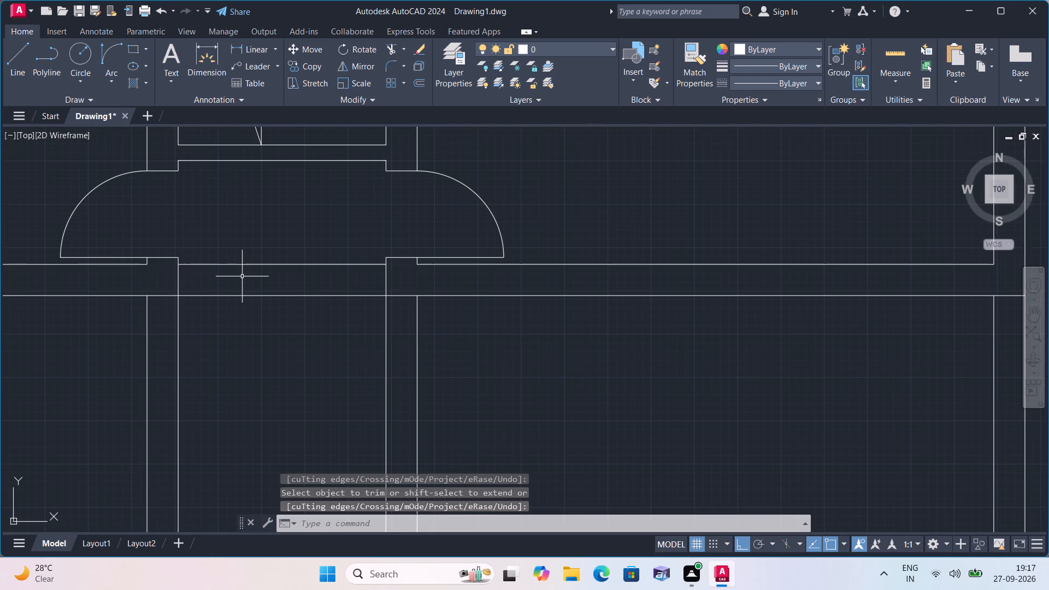
Draw a 1' line rightward from the left central wall along the cross wall's upper edge, continuing down across the wall's thickness.
{"action": "type", "text": "l"}
{"action": "key", "text": "space"}
{"action": "scroll", "coordinate": [175, 273], "scroll_direction": "up", "scroll_amount": 2}
{"action": "left_click", "coordinate": [180, 255]}
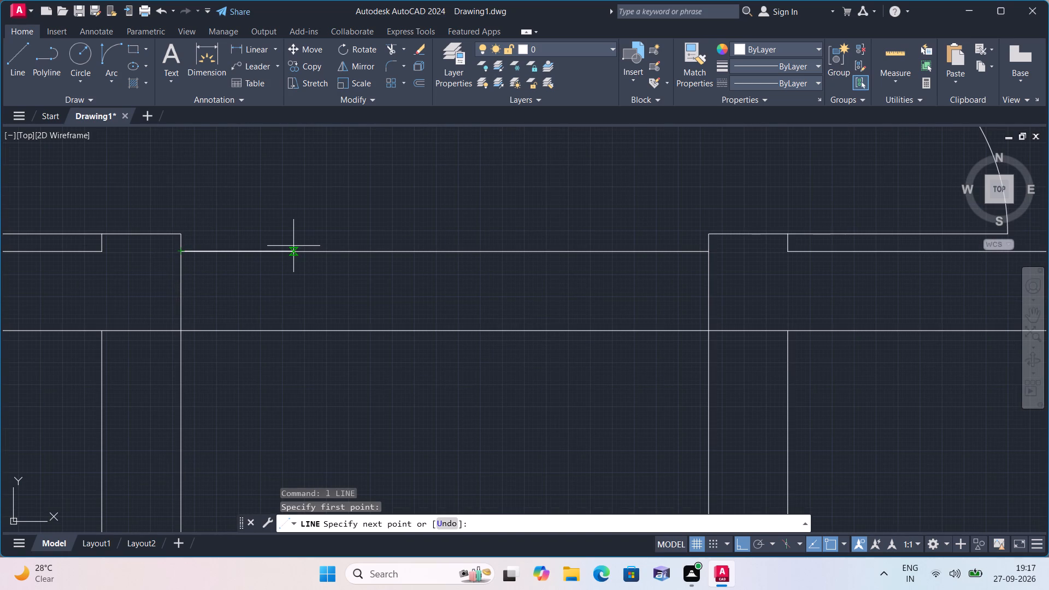
{"action": "type", "text": "1'"}
{"action": "key", "text": "space"}
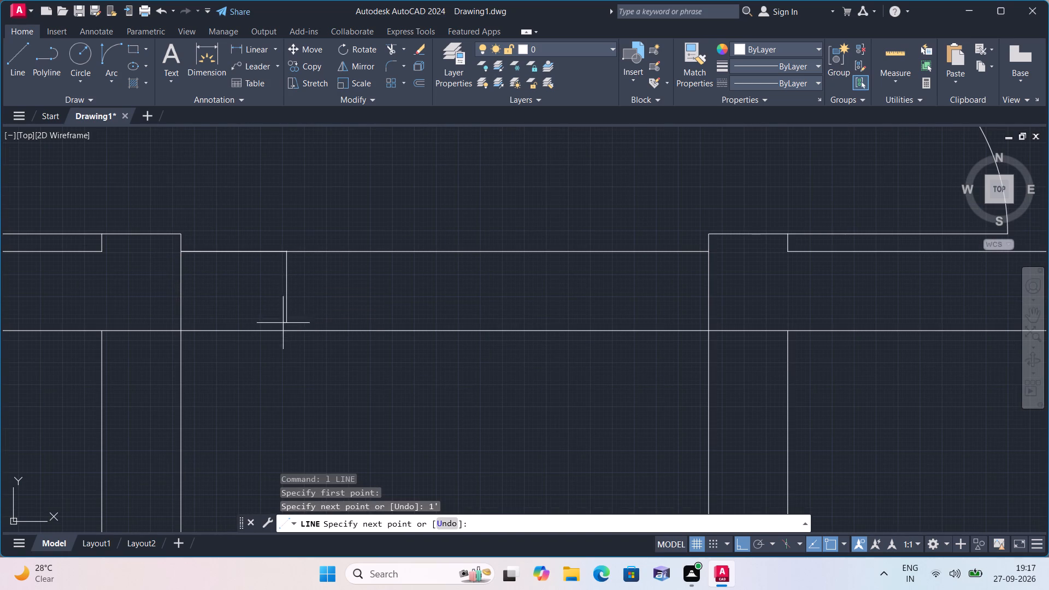
{"action": "left_click", "coordinate": [284, 330]}
{"action": "key", "text": "space"}
Draw a 1' line leftward from the right central wall along the cross wall's upper edge, continuing down across the wall's thickness.
{"action": "scroll", "coordinate": [382, 302], "scroll_direction": "down", "scroll_amount": 1}
{"action": "key", "text": "space"}
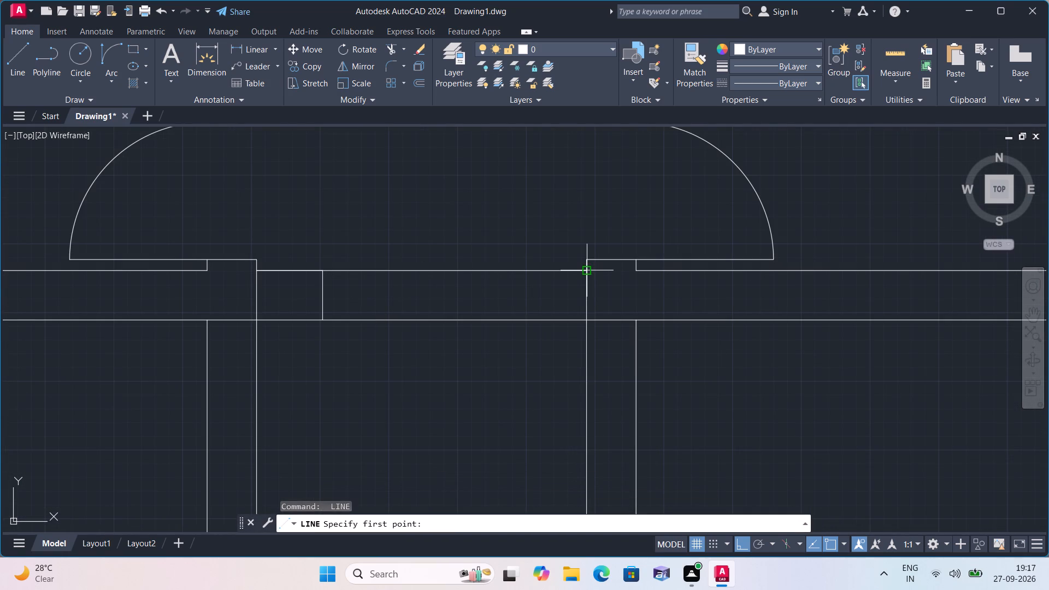
{"action": "left_click", "coordinate": [588, 272]}
{"action": "type", "text": "1'"}
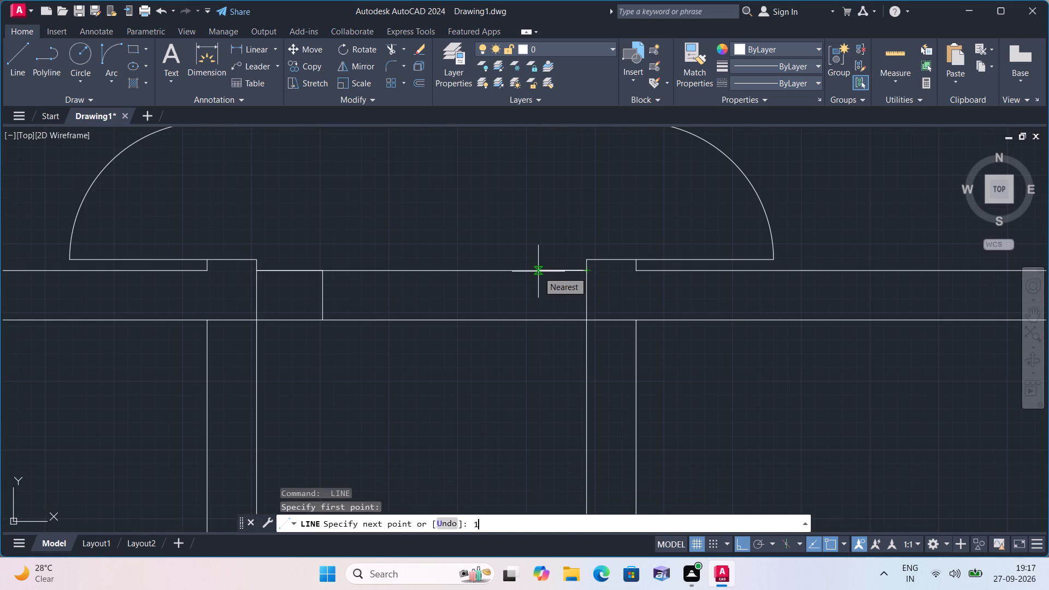
{"action": "key", "text": "space"}
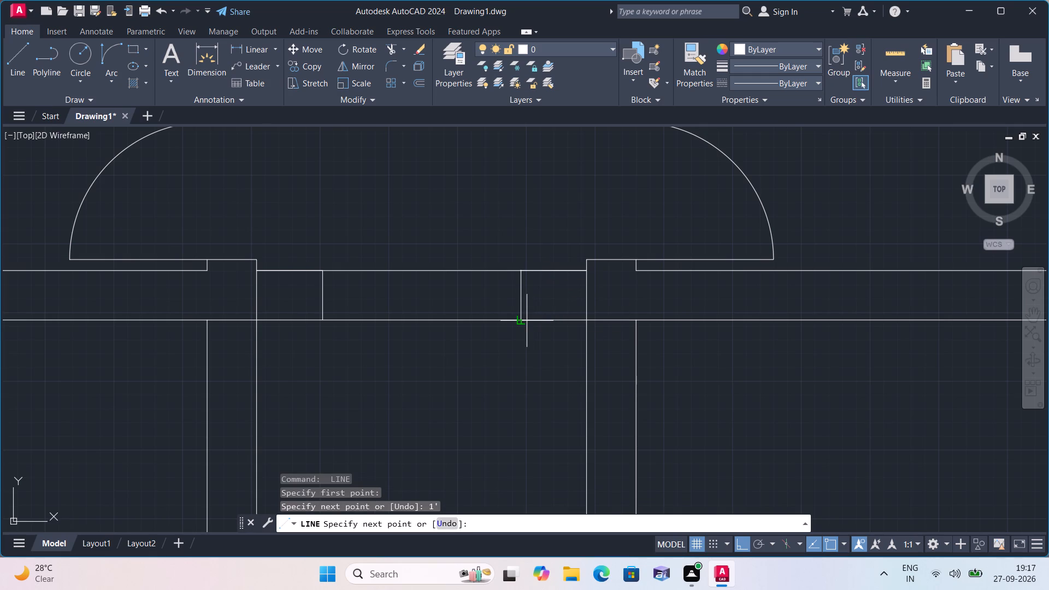
{"action": "left_click", "coordinate": [527, 321]}
{"action": "key", "text": "space"}
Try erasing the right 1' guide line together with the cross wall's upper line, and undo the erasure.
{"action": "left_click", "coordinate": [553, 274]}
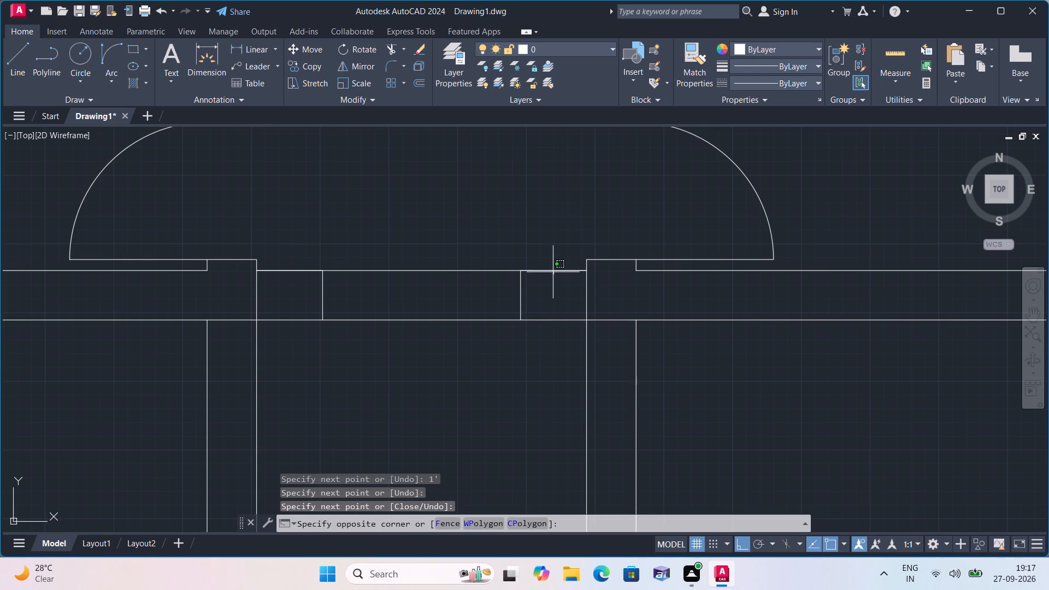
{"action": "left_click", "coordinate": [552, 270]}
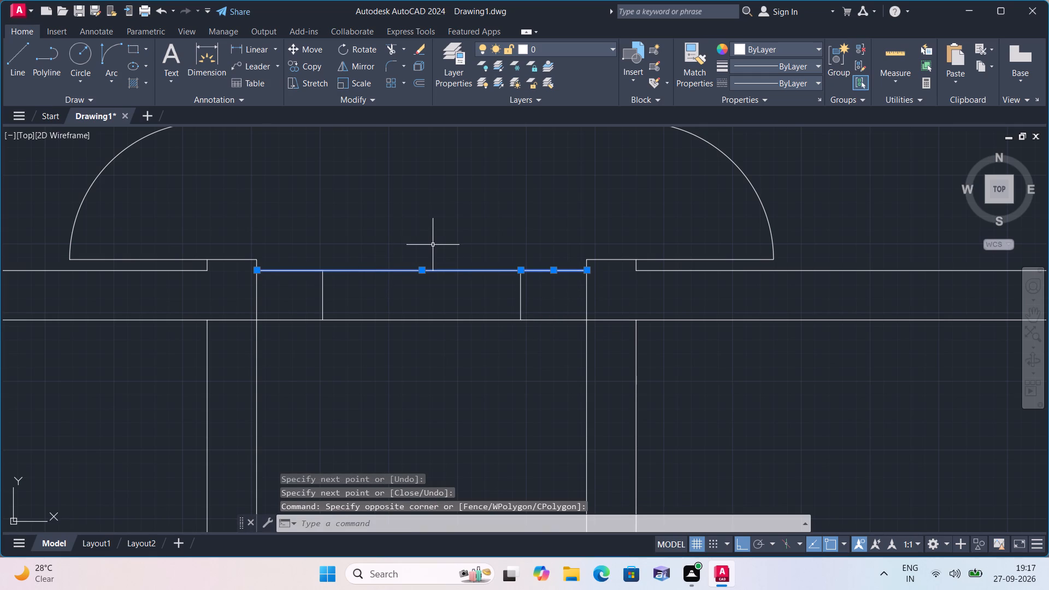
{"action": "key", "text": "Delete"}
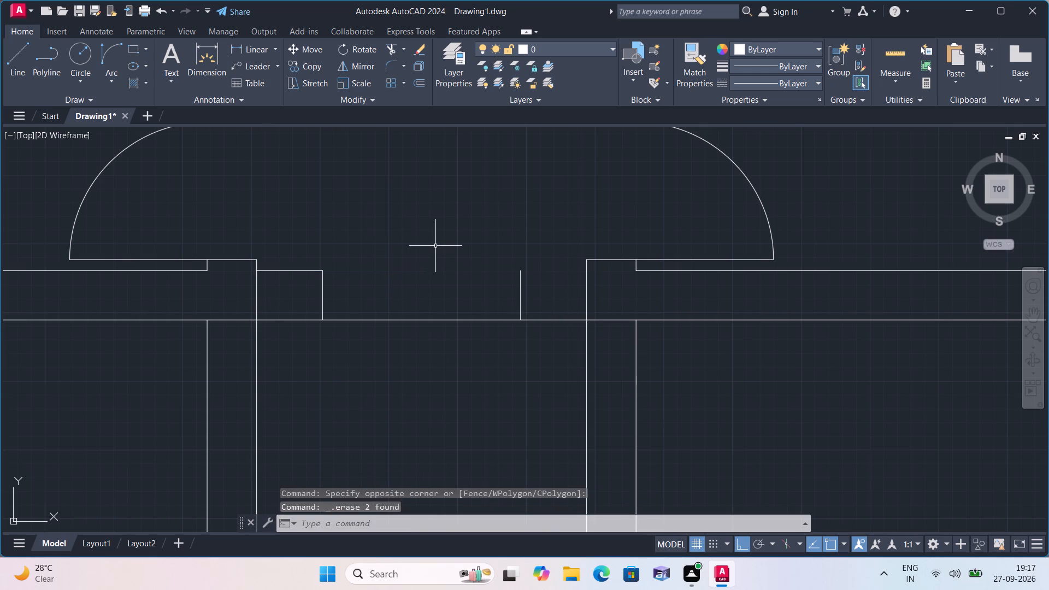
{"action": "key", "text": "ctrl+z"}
Erase both 1' guide lines lying over the cross wall's upper edge, keeping the vertical jamb lines.
{"action": "left_click", "coordinate": [530, 272]}
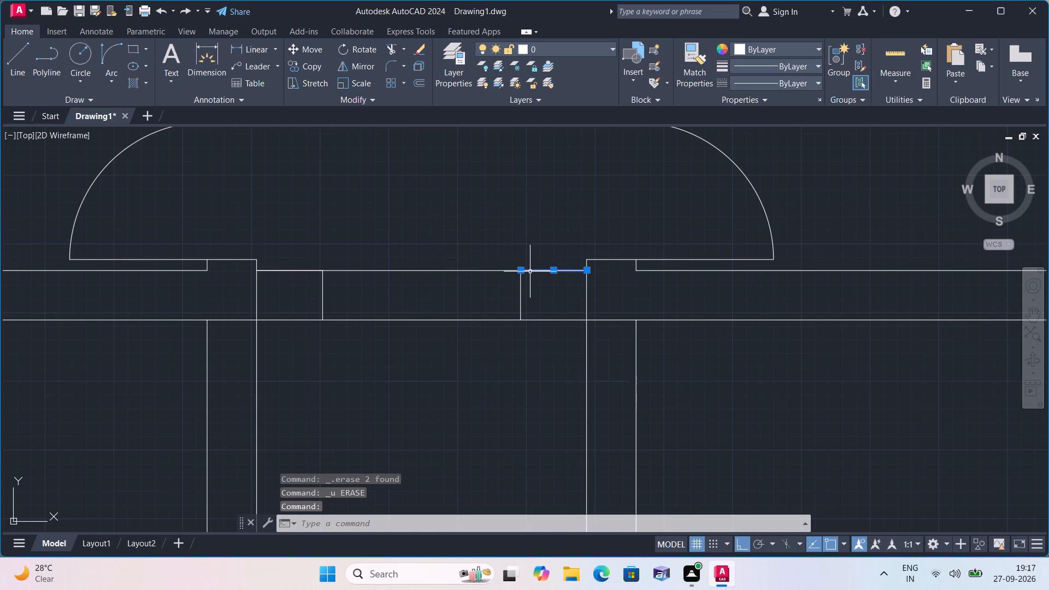
{"action": "key", "text": "Delete"}
{"action": "left_click", "coordinate": [299, 270]}
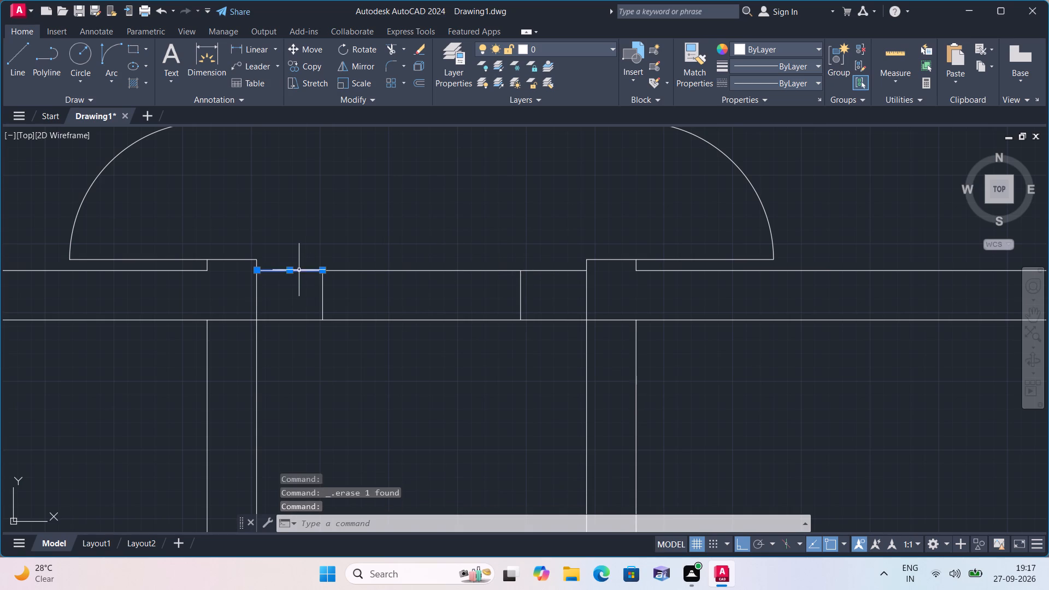
{"action": "key", "text": "Delete"}
Trim the cross wall's upper and lower lines between the two new jambs to open the central doorway.
{"action": "type", "text": "tr"}
{"action": "key", "text": "i"}
{"action": "type", "text": "m"}
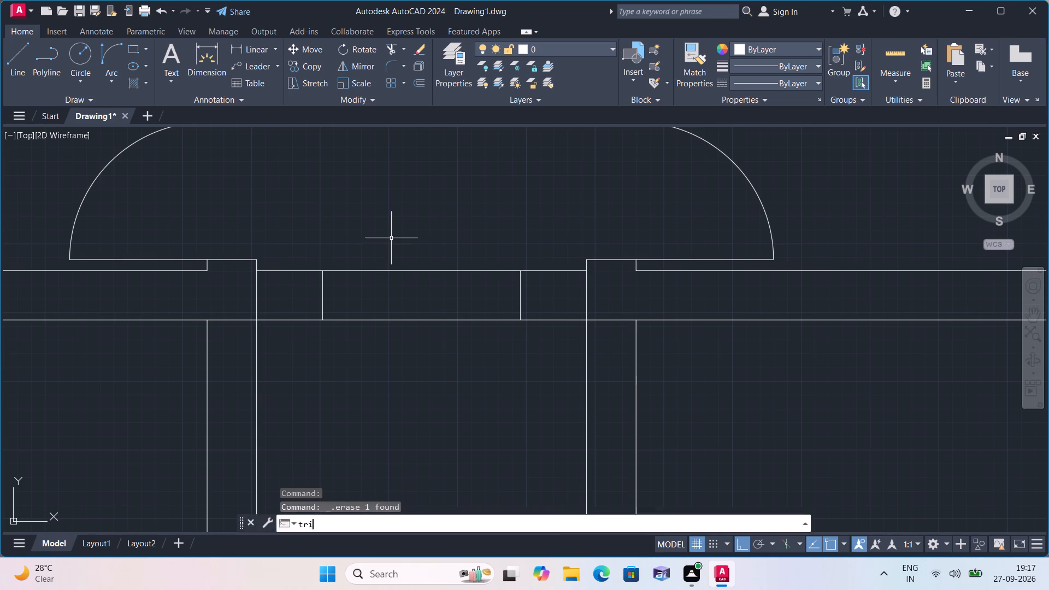
{"action": "key", "text": "space"}
{"action": "left_click_drag", "start_coordinate": [391, 238], "coordinate": [392, 266]}
{"action": "left_click_drag", "start_coordinate": [405, 352], "coordinate": [400, 326]}
{"action": "left_click_drag", "start_coordinate": [394, 251], "coordinate": [403, 371]}
Trim the central walls' inner lines within the cross wall's thickness, and the cross wall's lower line across the left central wall.
{"action": "left_click", "coordinate": [256, 297]}
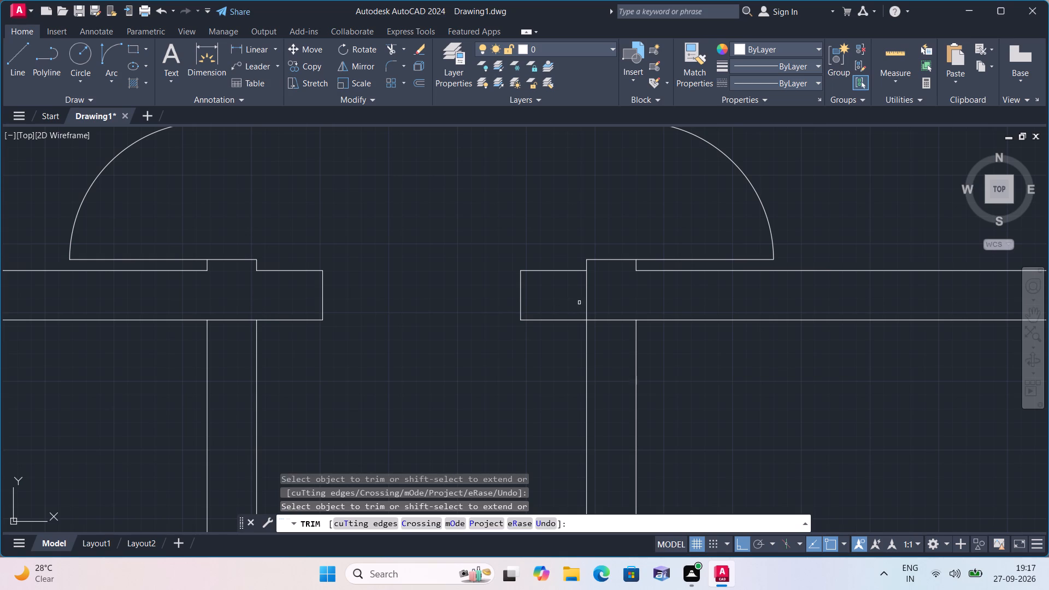
{"action": "left_click", "coordinate": [585, 297]}
{"action": "left_click", "coordinate": [238, 322]}
{"action": "left_click", "coordinate": [226, 313]}
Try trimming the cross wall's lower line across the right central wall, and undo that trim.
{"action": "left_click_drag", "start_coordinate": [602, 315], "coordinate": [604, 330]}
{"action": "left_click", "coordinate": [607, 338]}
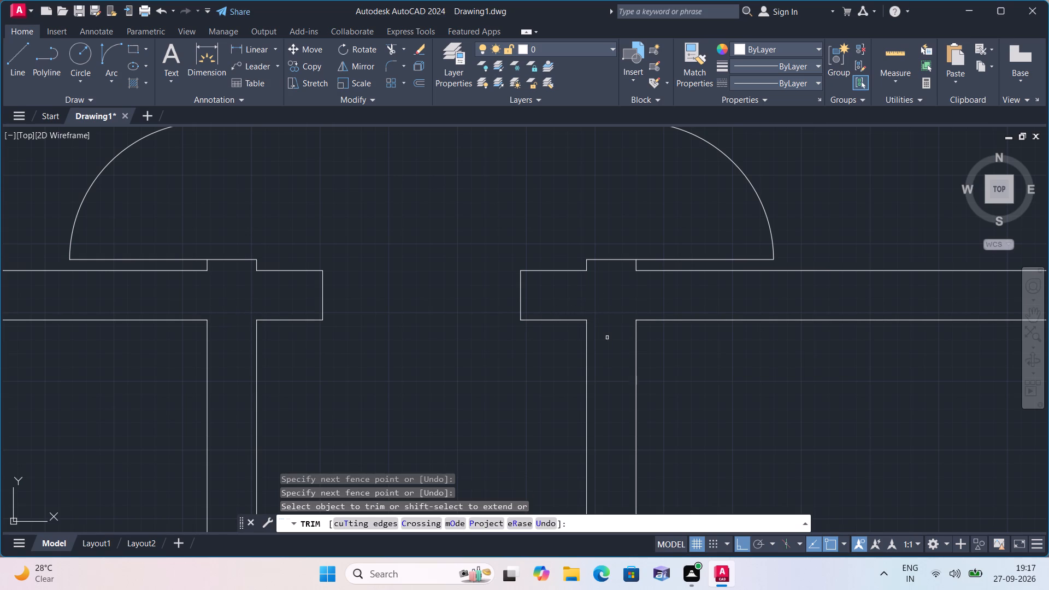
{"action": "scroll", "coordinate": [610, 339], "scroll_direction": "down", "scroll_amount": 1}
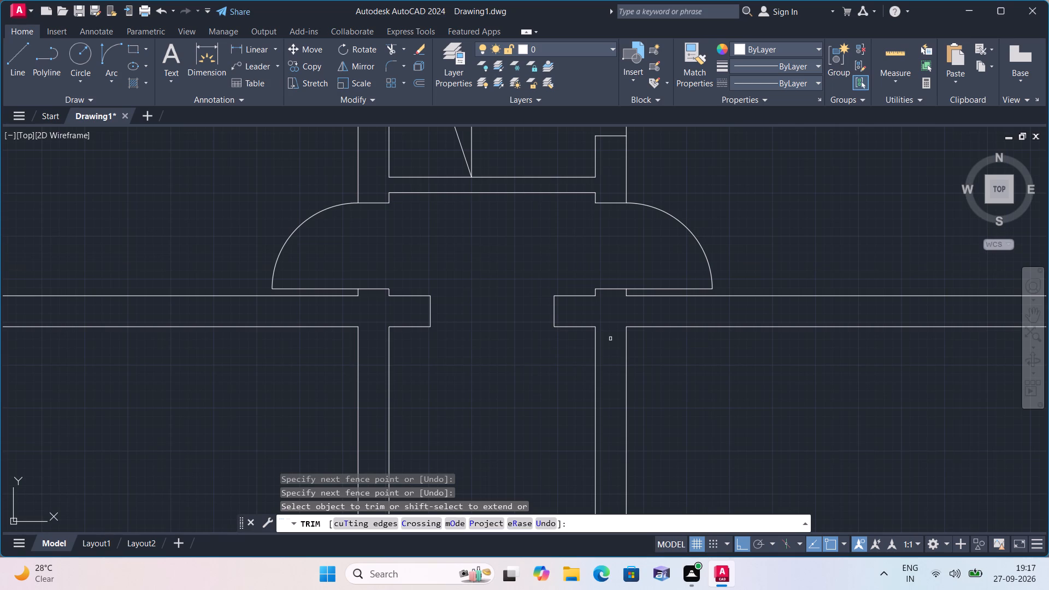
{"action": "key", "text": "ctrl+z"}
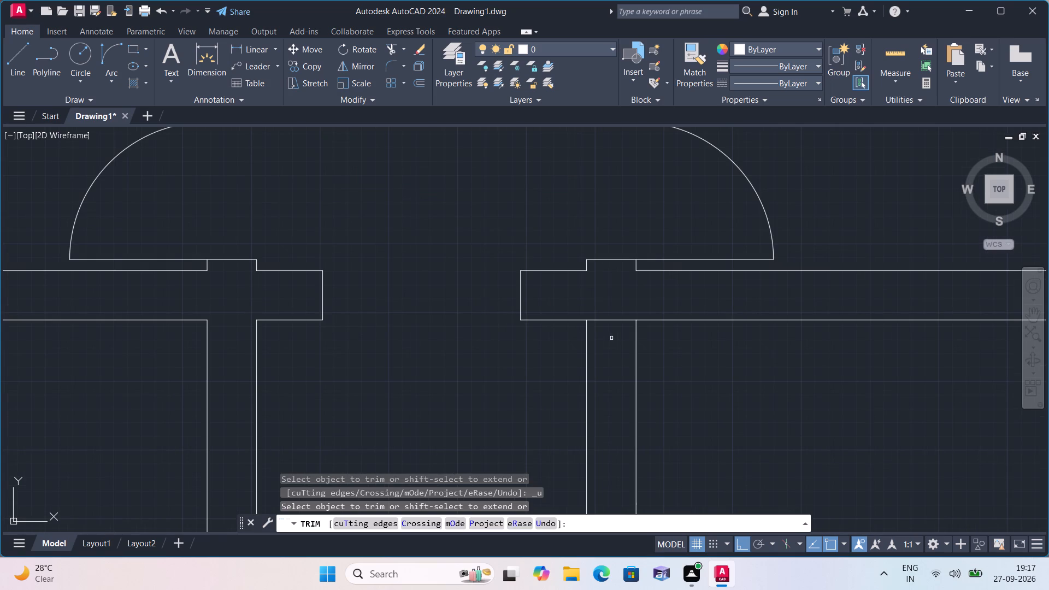
Trim away both lines of the right central wall below the cross wall.
{"action": "scroll", "coordinate": [411, 330], "scroll_direction": "down", "scroll_amount": 1}
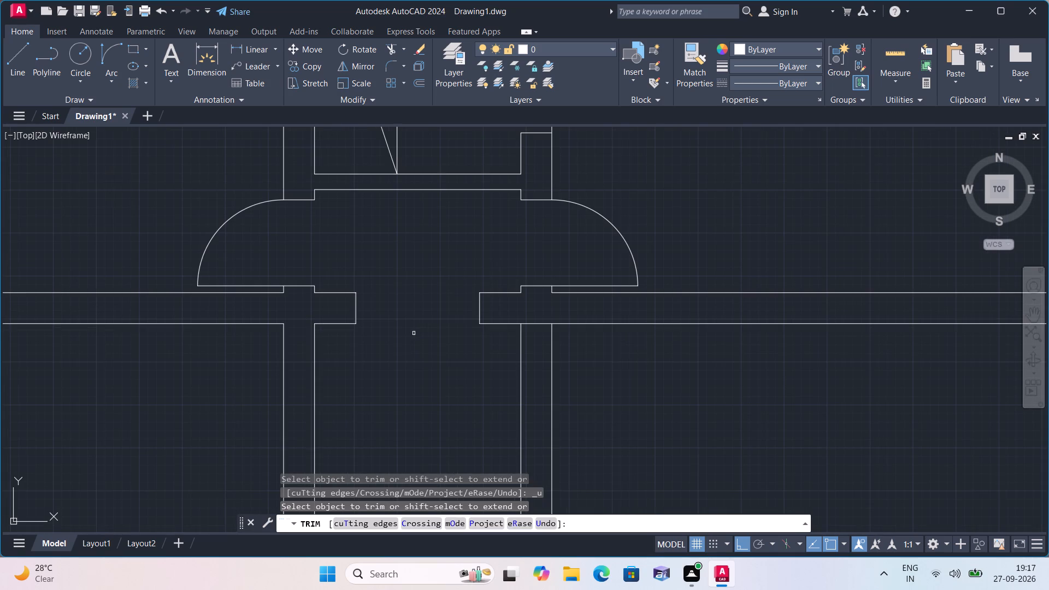
{"action": "scroll", "coordinate": [439, 364], "scroll_direction": "down", "scroll_amount": 2}
{"action": "middle_click_drag", "start_coordinate": [434, 404], "coordinate": [429, 338]}
{"action": "left_click_drag", "start_coordinate": [420, 343], "coordinate": [427, 343]}
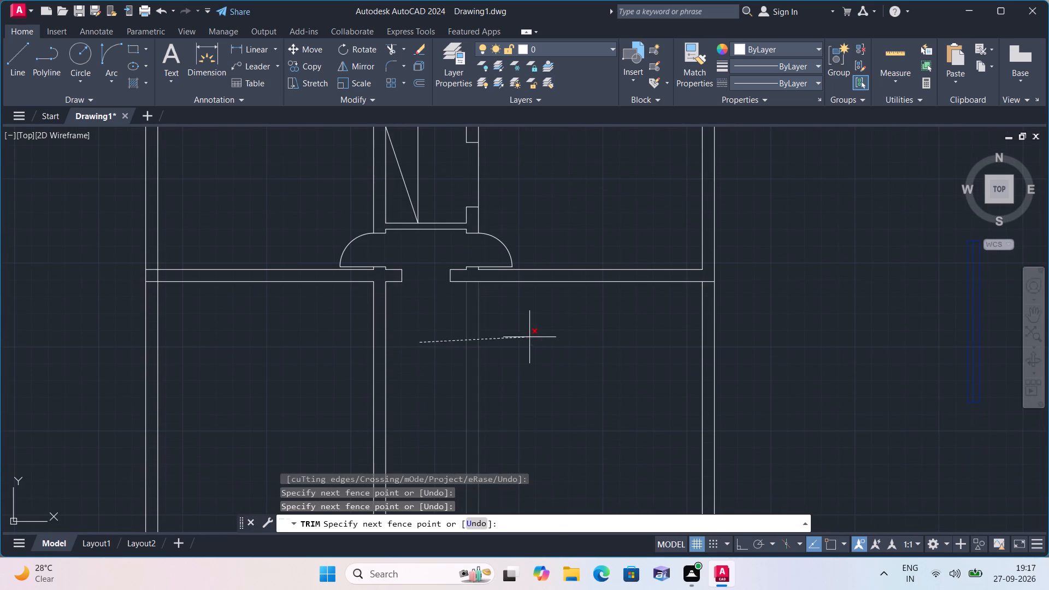
{"action": "left_click", "coordinate": [529, 337]}
{"action": "scroll", "coordinate": [502, 340], "scroll_direction": "down", "scroll_amount": 1}
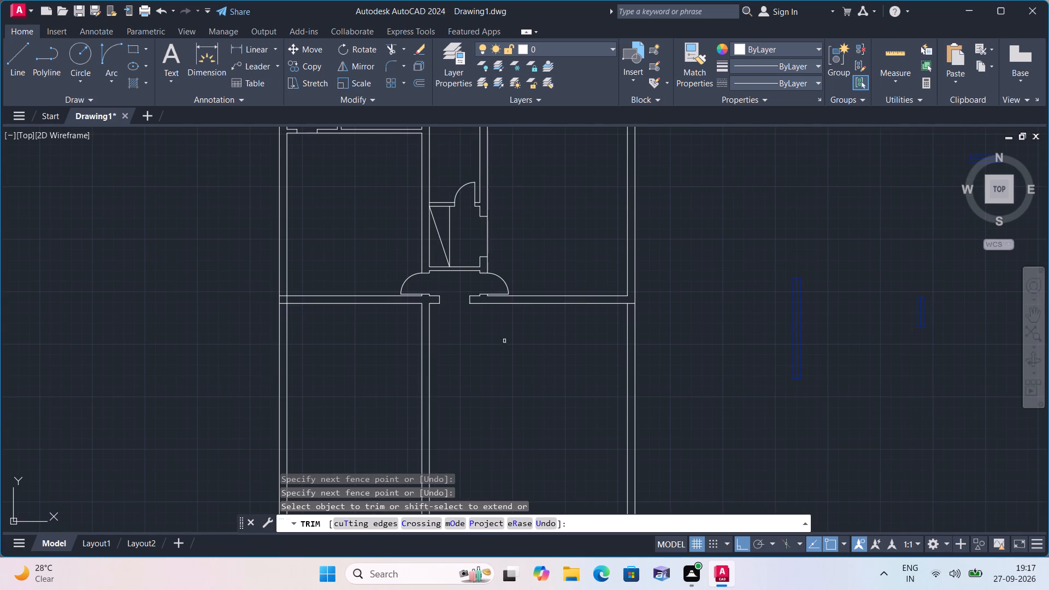
{"action": "key", "text": "Escape"}
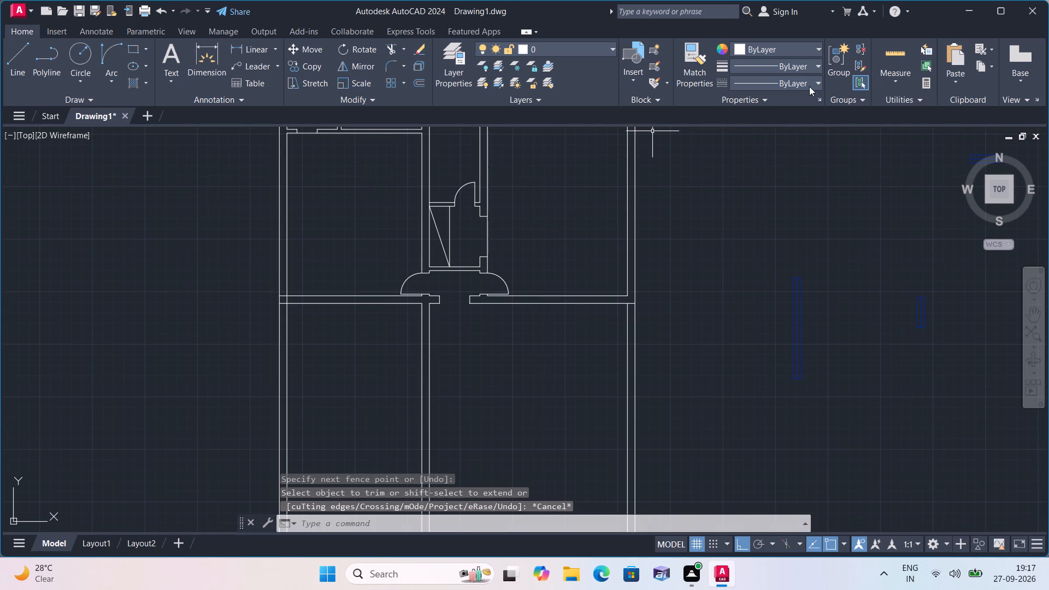
Load the ACAD_ISO02W100 ISO dash linetype into the drawing.
{"action": "left_click", "coordinate": [808, 82]}
{"action": "left_click", "coordinate": [787, 145]}
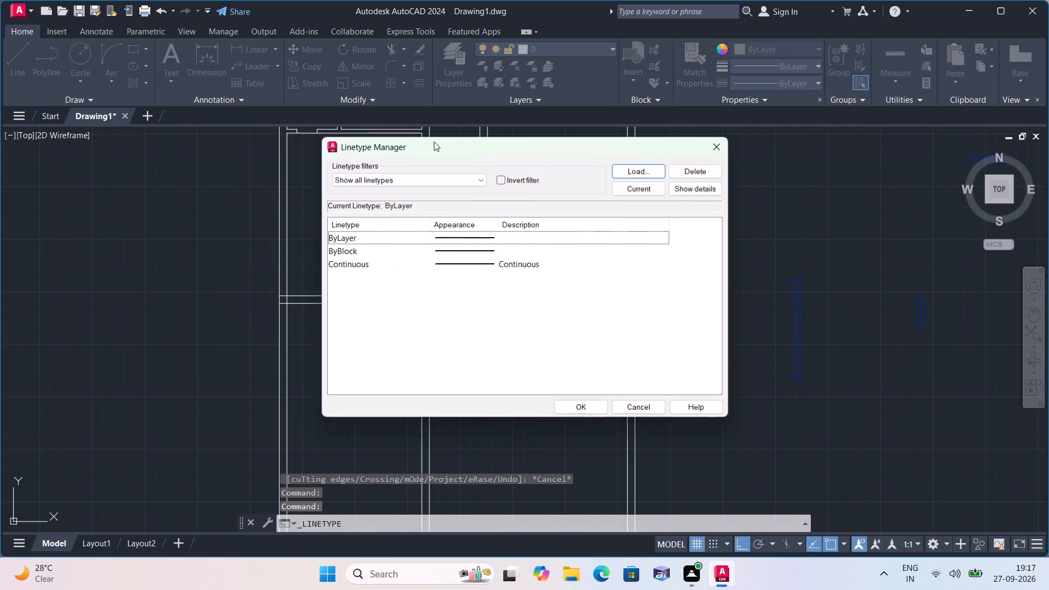
{"action": "left_click", "coordinate": [644, 167]}
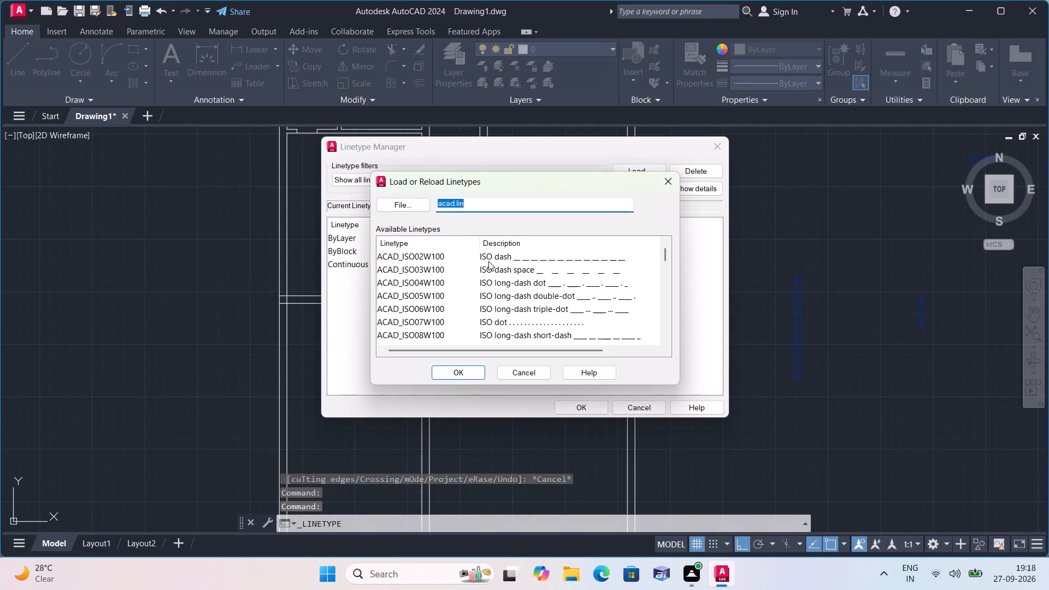
{"action": "left_click", "coordinate": [535, 257]}
{"action": "left_click", "coordinate": [458, 371]}
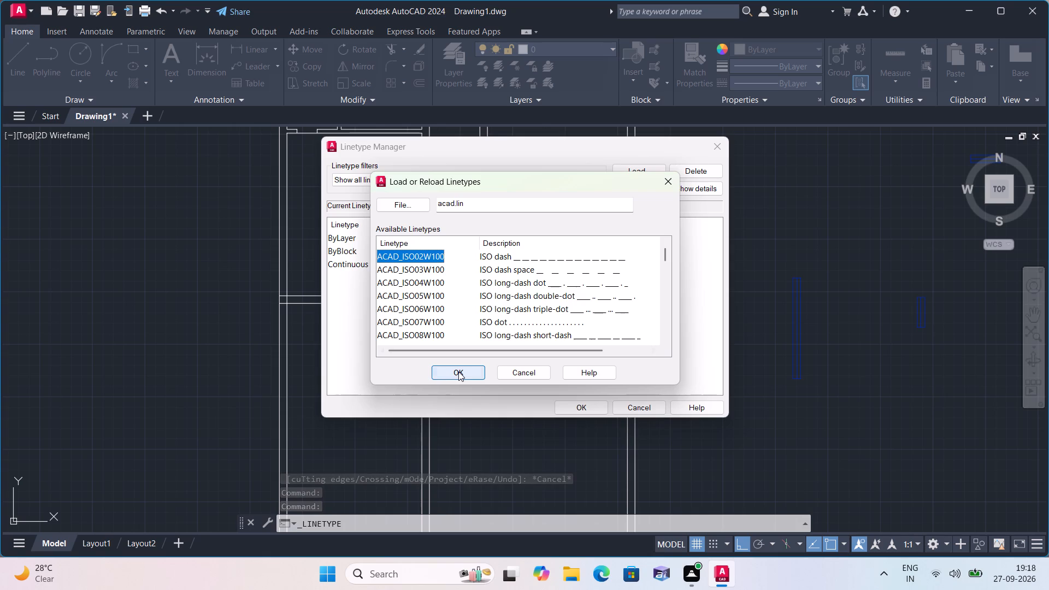
{"action": "left_click", "coordinate": [553, 268]}
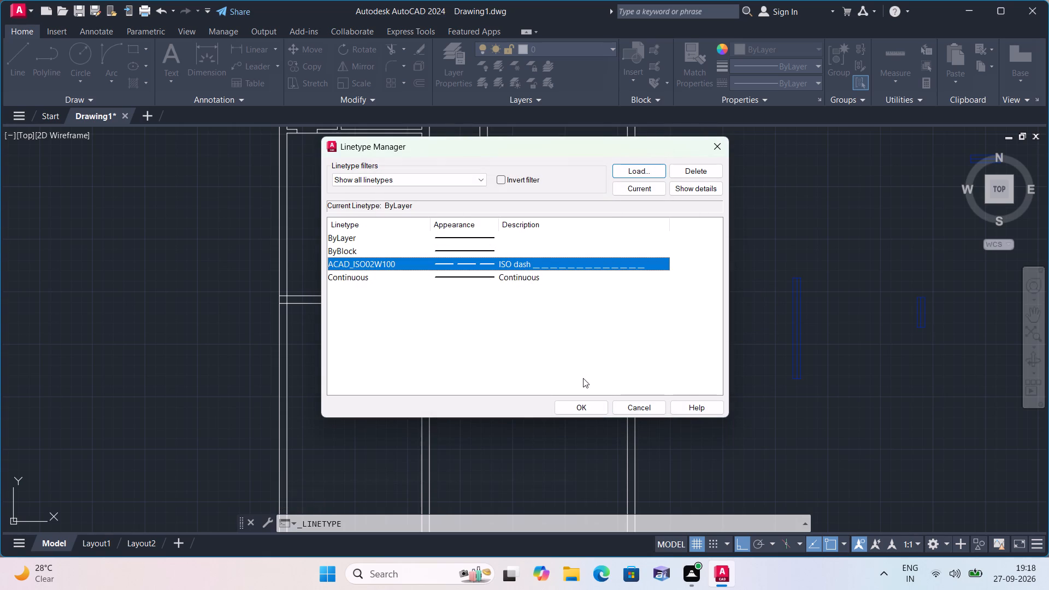
{"action": "left_click", "coordinate": [584, 409]}
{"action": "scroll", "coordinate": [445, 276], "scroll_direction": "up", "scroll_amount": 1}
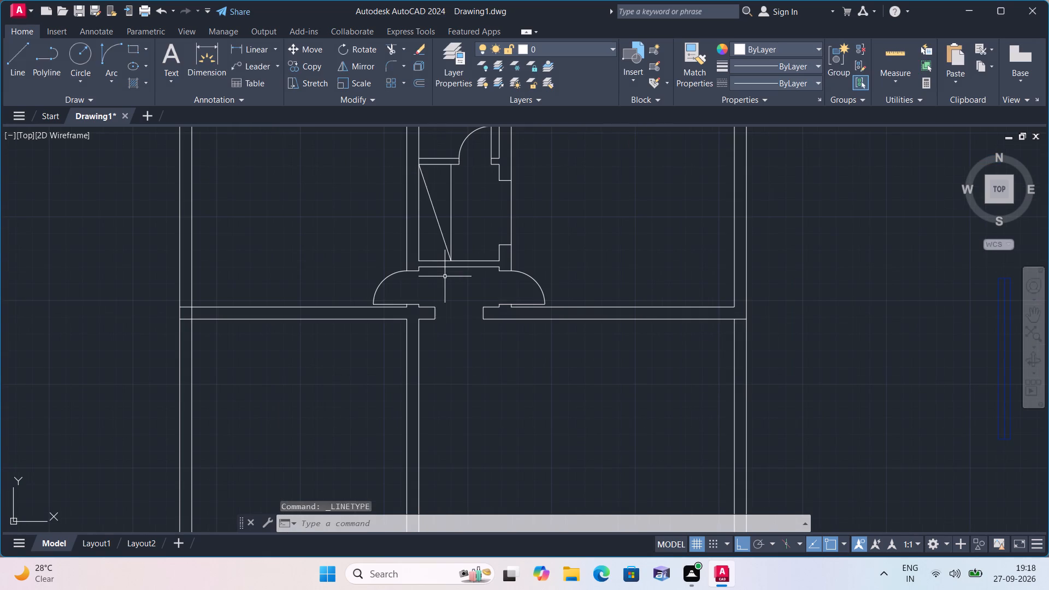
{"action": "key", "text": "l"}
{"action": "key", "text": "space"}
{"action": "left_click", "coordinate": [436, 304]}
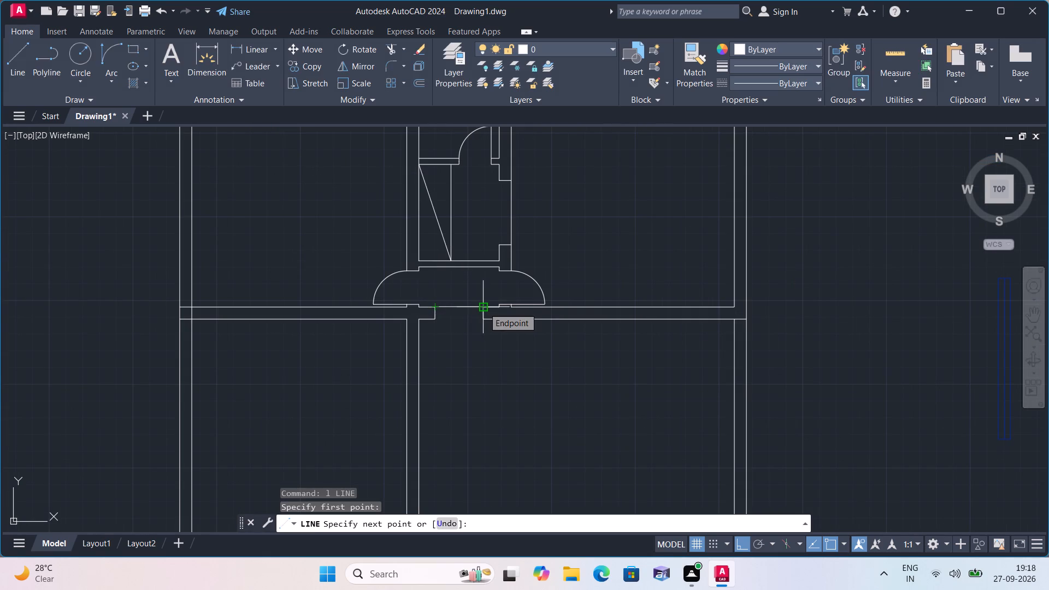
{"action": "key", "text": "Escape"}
Draw two lines in the ACAD_ISO02W100 linetype across the central opening, joining the jambs' upper and lower ends.
{"action": "left_click", "coordinate": [745, 79]}
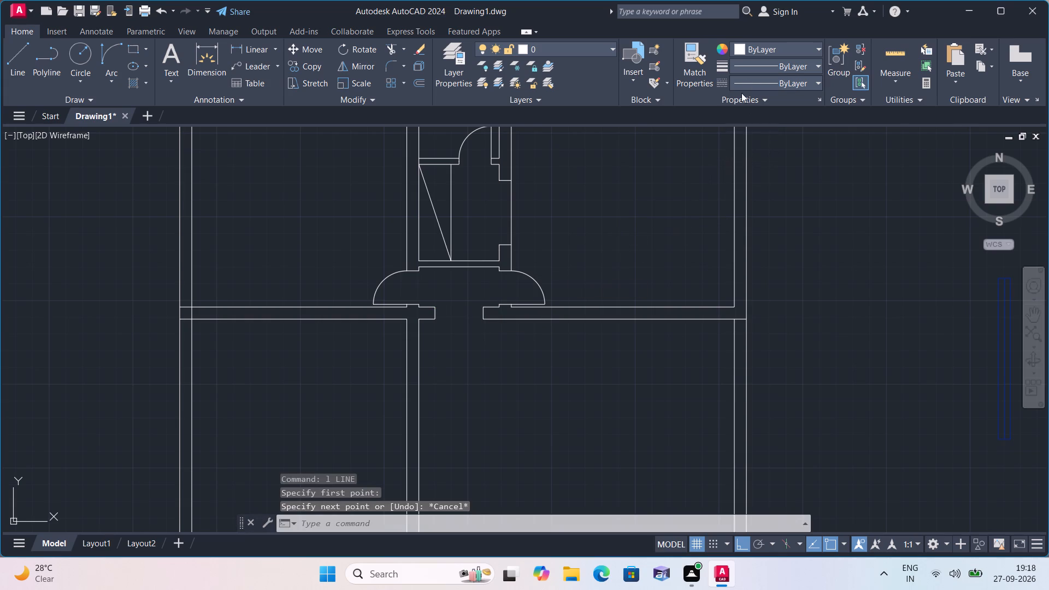
{"action": "left_click", "coordinate": [756, 128]}
{"action": "key", "text": "space"}
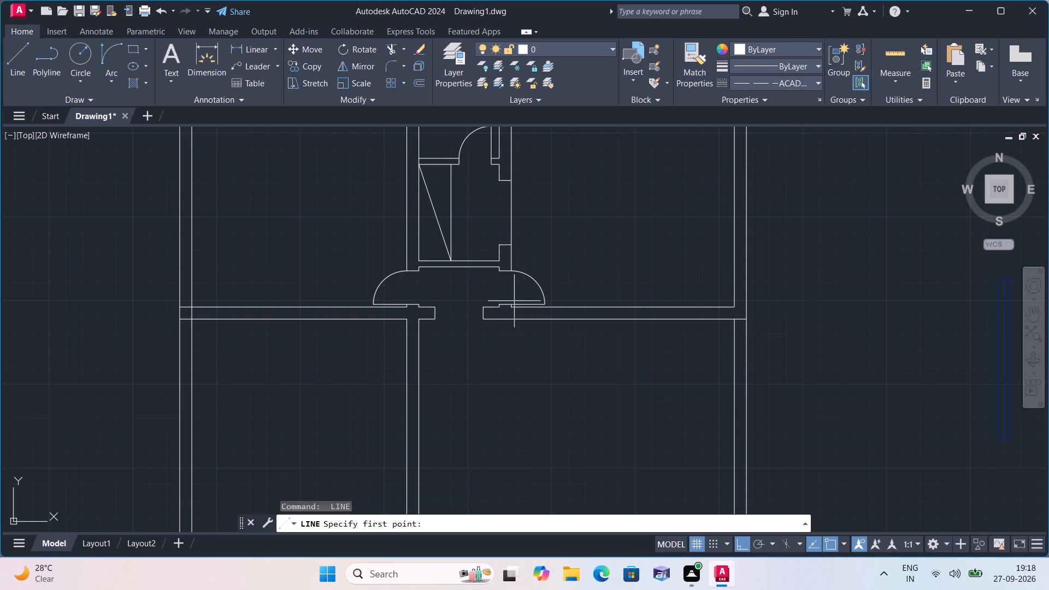
{"action": "scroll", "coordinate": [439, 309], "scroll_direction": "up", "scroll_amount": 1}
{"action": "left_click", "coordinate": [431, 305]}
{"action": "left_click", "coordinate": [509, 303]}
{"action": "key", "text": "space"}
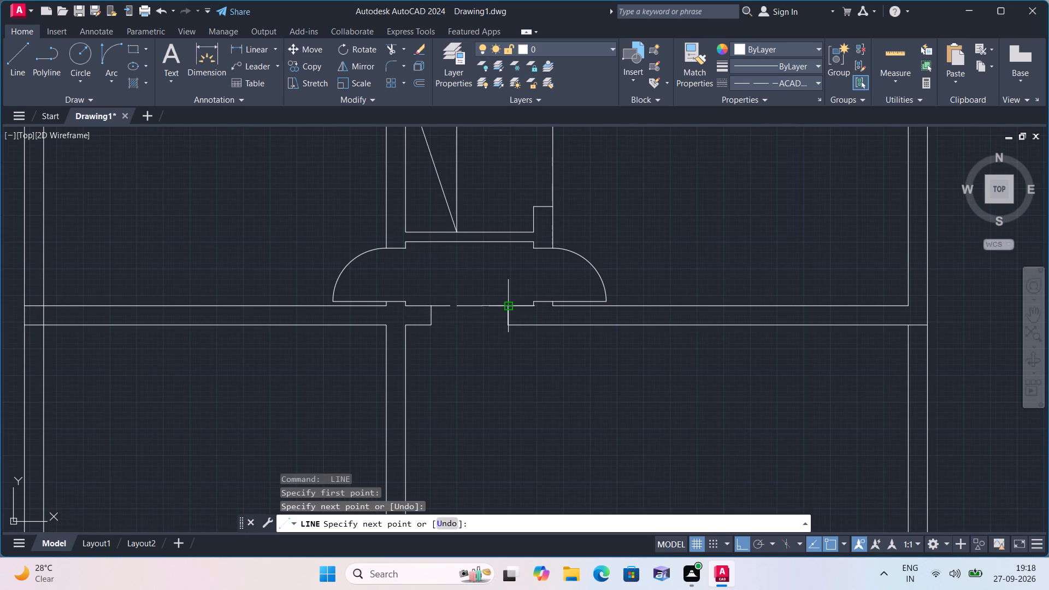
{"action": "key", "text": "space"}
{"action": "left_click", "coordinate": [432, 324]}
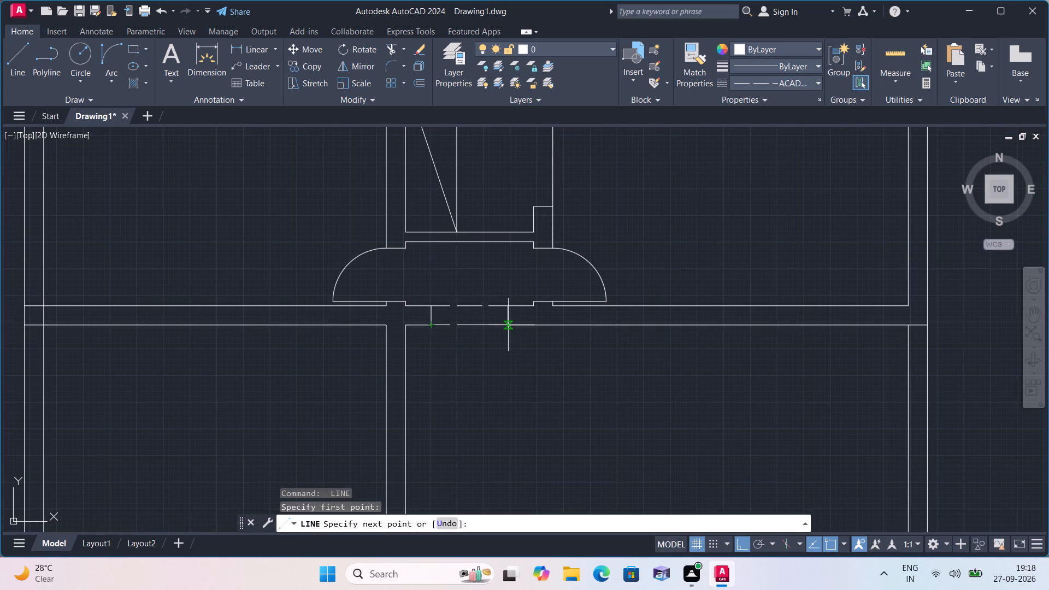
{"action": "left_click", "coordinate": [509, 326]}
{"action": "key", "text": "space"}
Set the current linetype back to ByLayer.
{"action": "middle_click_drag", "start_coordinate": [655, 230], "coordinate": [619, 208]}
{"action": "scroll", "coordinate": [619, 208], "scroll_direction": "down", "scroll_amount": 1}
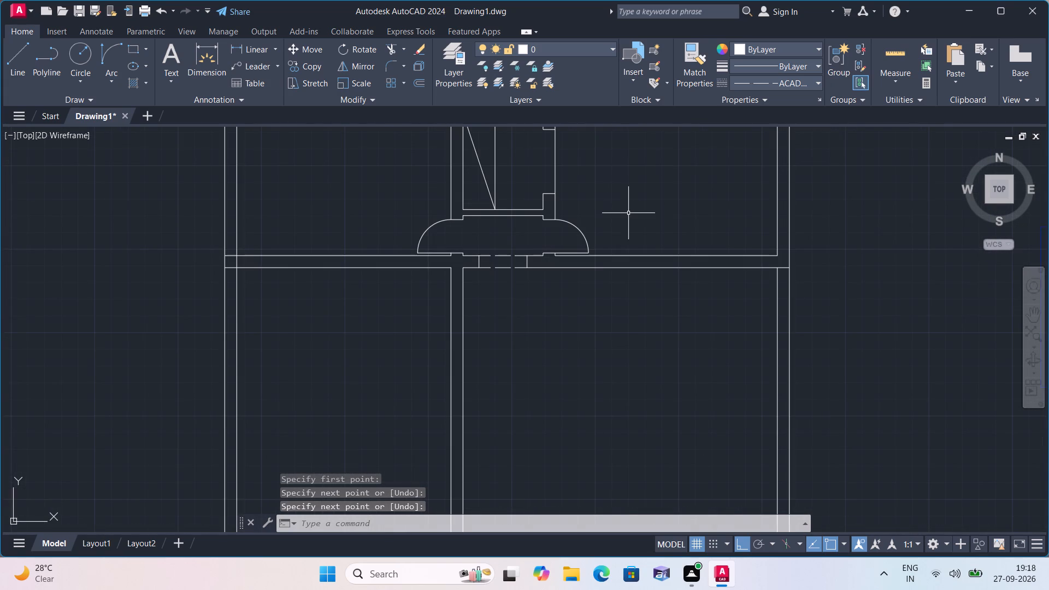
{"action": "scroll", "coordinate": [628, 214], "scroll_direction": "down", "scroll_amount": 1}
{"action": "left_click", "coordinate": [792, 78]}
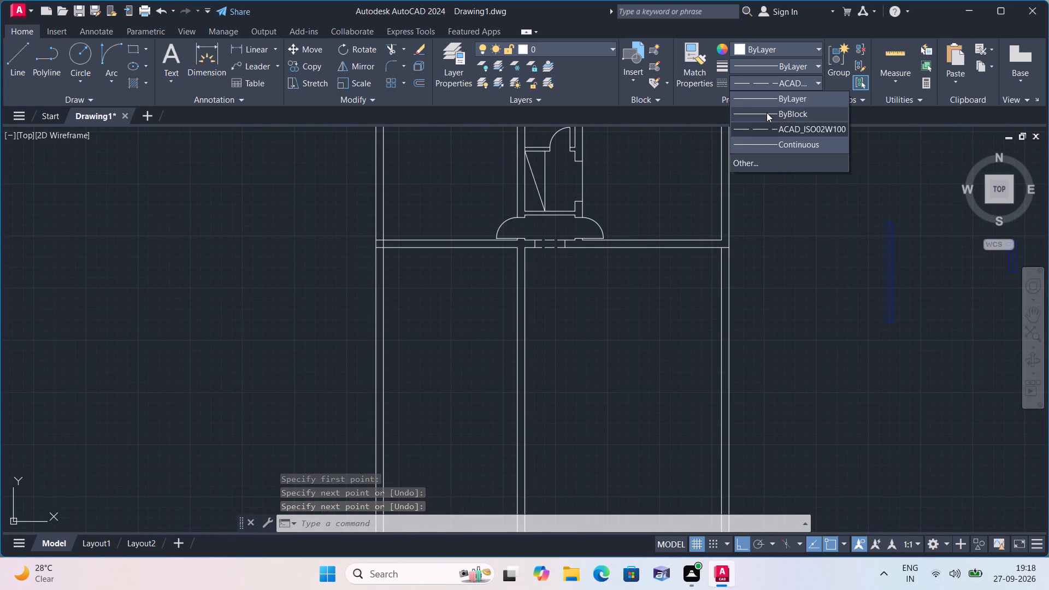
{"action": "left_click", "coordinate": [765, 100]}
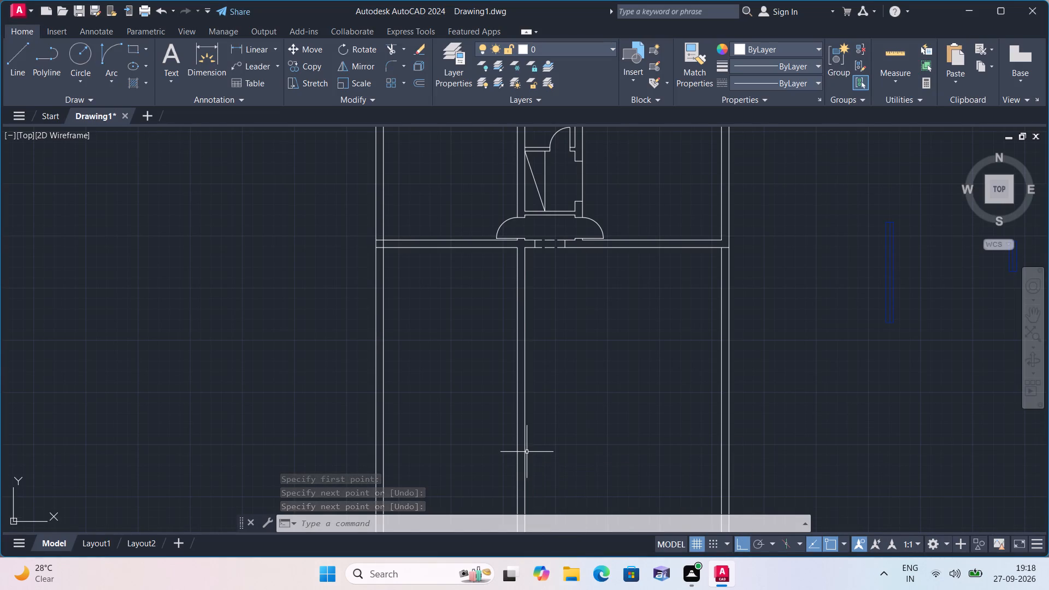
Trim the lines crossing the junction of the outer left wall and the cross wall to leave a clean corner.
{"action": "scroll", "coordinate": [529, 451], "scroll_direction": "down", "scroll_amount": 1}
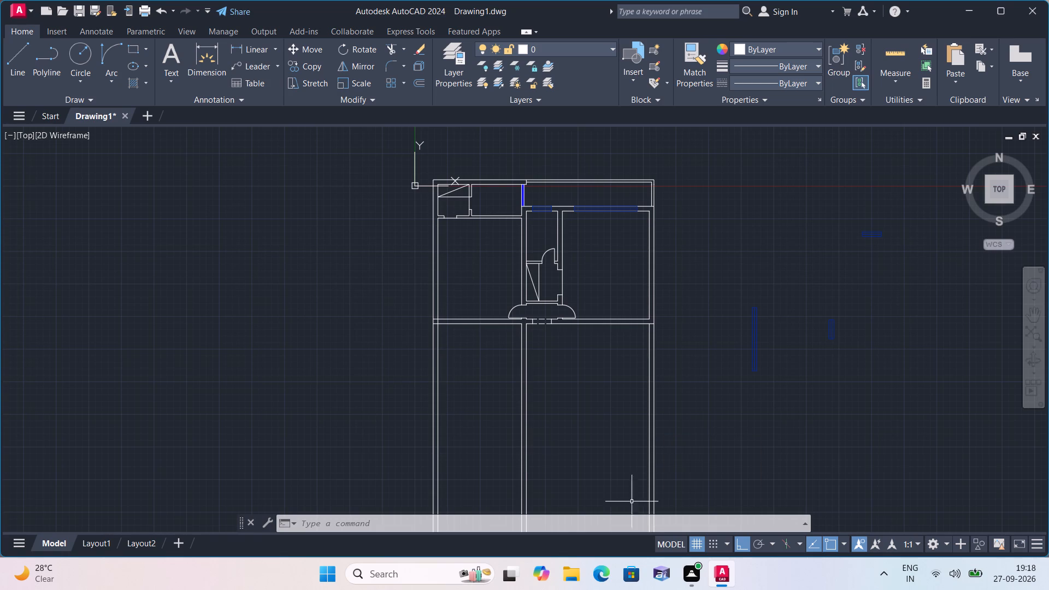
{"action": "scroll", "coordinate": [461, 414], "scroll_direction": "up", "scroll_amount": 1}
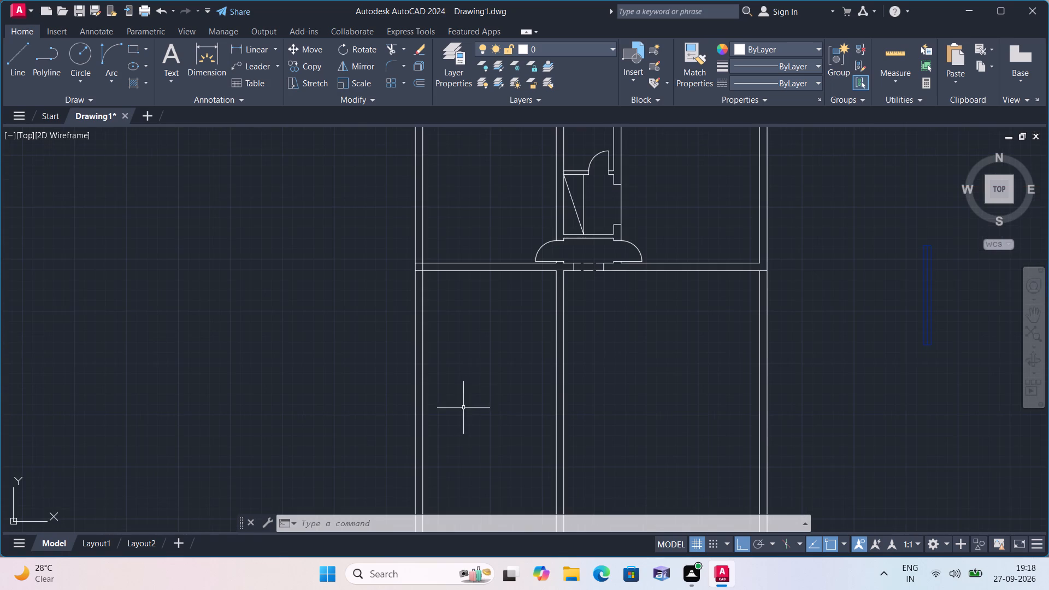
{"action": "middle_click_drag", "start_coordinate": [473, 389], "coordinate": [510, 465]}
{"action": "type", "text": "trim"}
{"action": "key", "text": "space"}
{"action": "scroll", "coordinate": [444, 340], "scroll_direction": "up", "scroll_amount": 2}
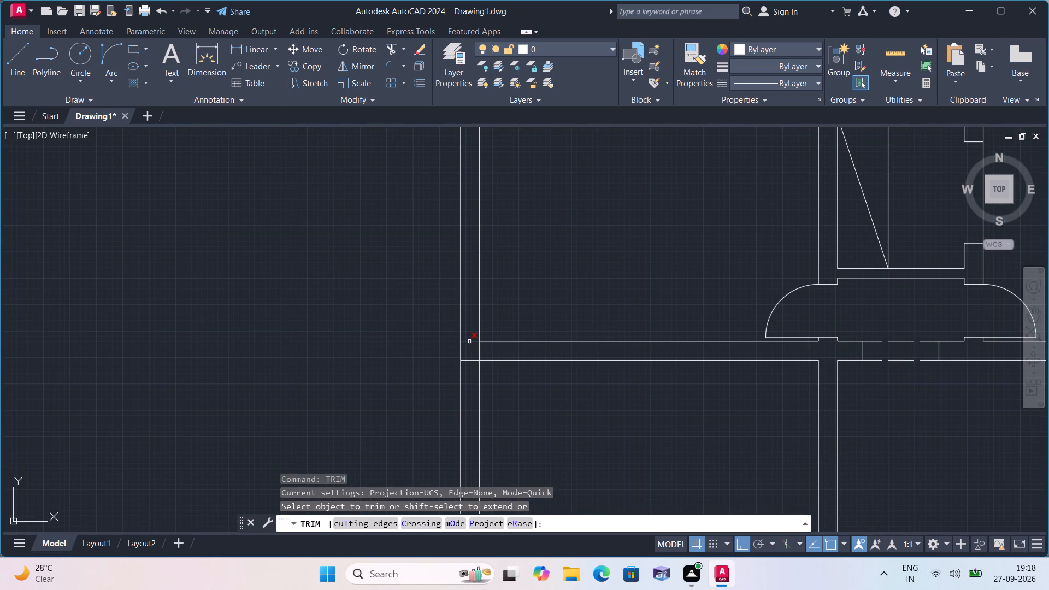
{"action": "left_click", "coordinate": [469, 341]}
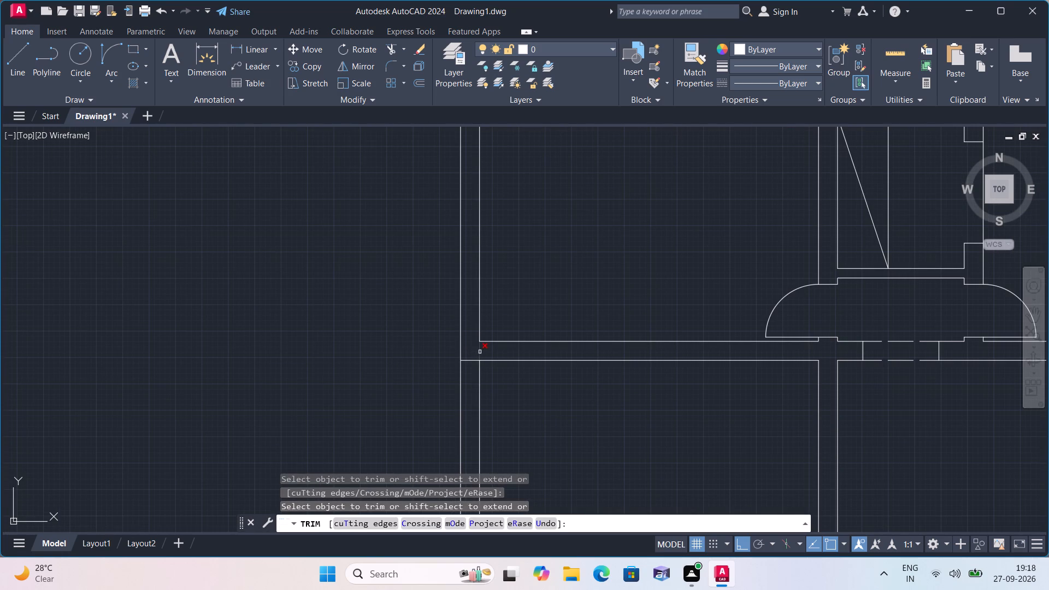
{"action": "left_click", "coordinate": [481, 351]}
{"action": "middle_click_drag", "start_coordinate": [556, 446], "coordinate": [538, 401]}
{"action": "scroll", "coordinate": [537, 397], "scroll_direction": "down", "scroll_amount": 1}
{"action": "key", "text": "Escape"}
Offset the lower line of the cross wall's left part 5' downward.
{"action": "type", "text": "off"}
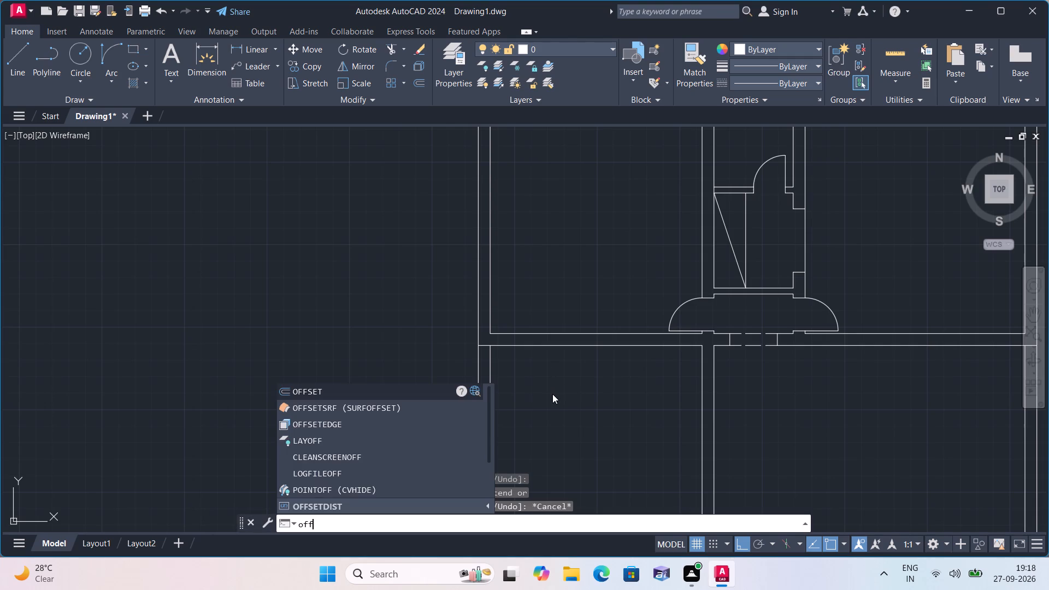
{"action": "key", "text": "space"}
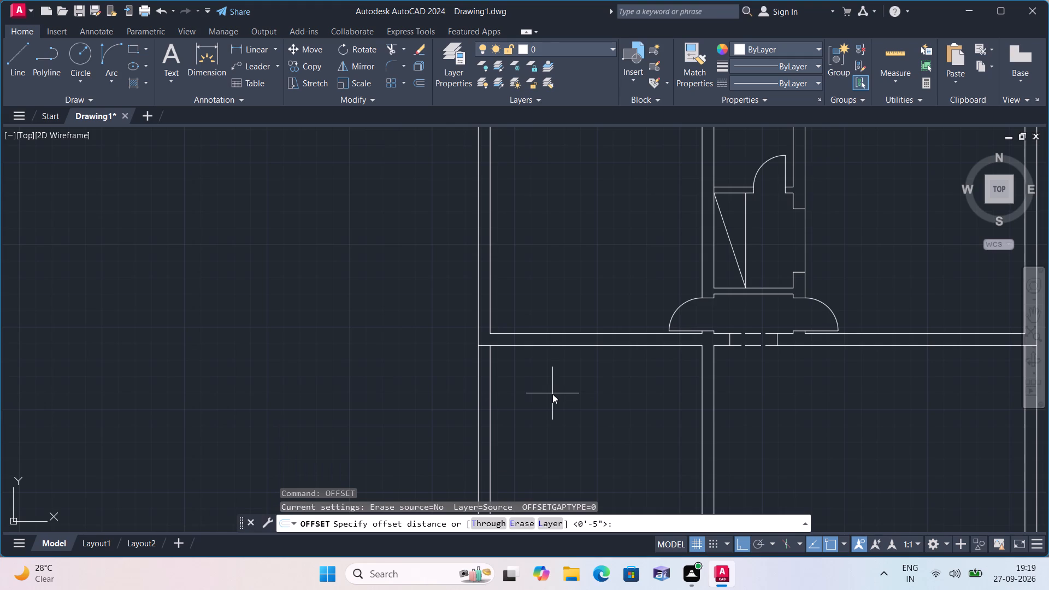
{"action": "type", "text": "5'"}
{"action": "key", "text": "space"}
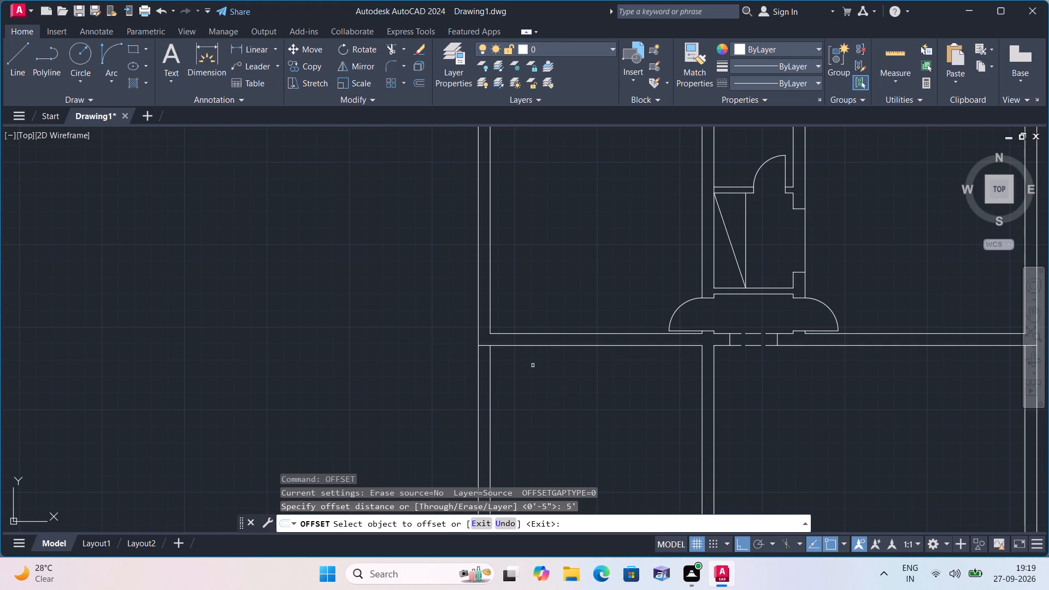
{"action": "left_click", "coordinate": [585, 347]}
{"action": "left_click", "coordinate": [576, 413]}
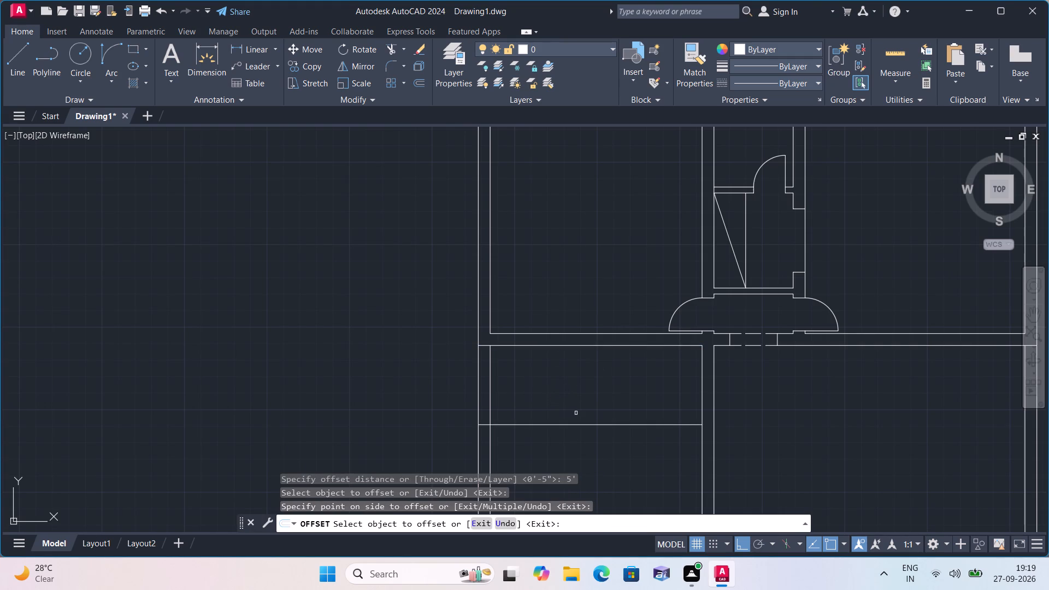
{"action": "key", "text": "space"}
Offset the new horizontal line 9" downward to form a second cross wall in the left bay.
{"action": "key", "text": "space"}
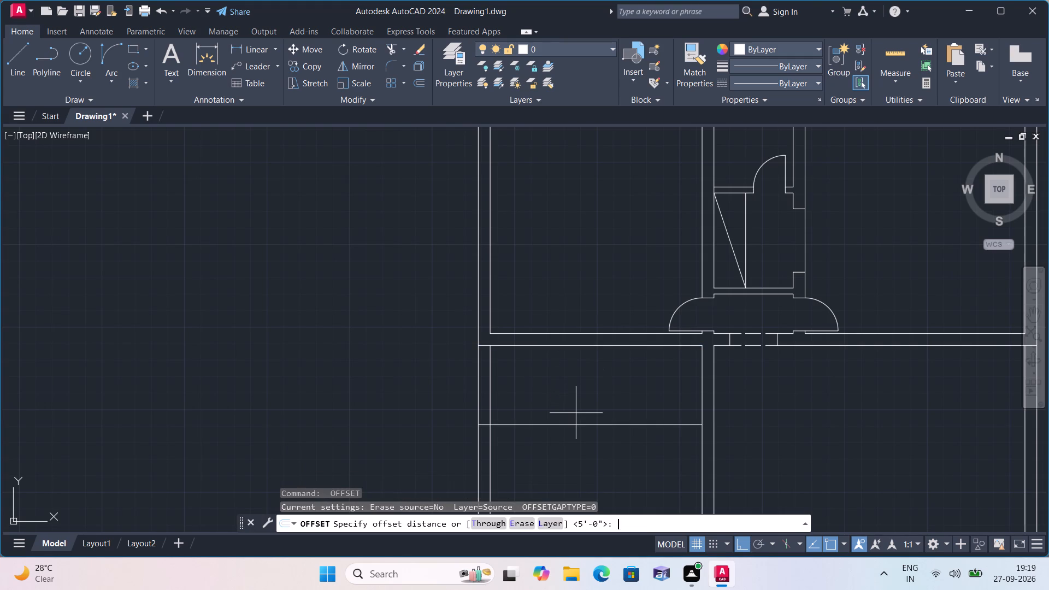
{"action": "type", "text": "9\""}
{"action": "key", "text": "space"}
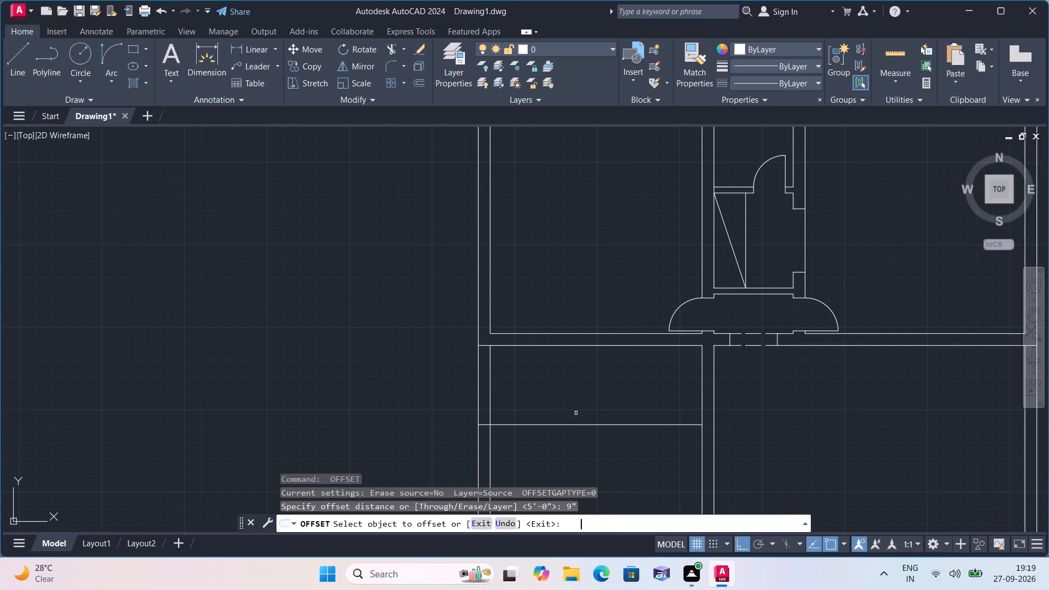
{"action": "left_click", "coordinate": [584, 424]}
{"action": "left_click", "coordinate": [582, 459]}
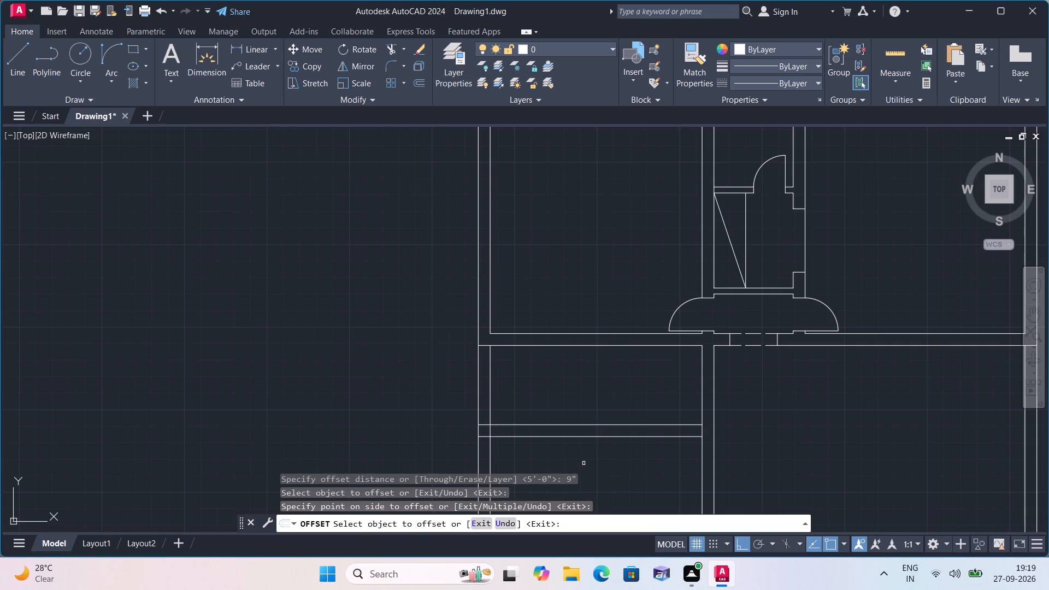
{"action": "middle_click_drag", "start_coordinate": [591, 515], "coordinate": [578, 481]}
{"action": "key", "text": "space"}
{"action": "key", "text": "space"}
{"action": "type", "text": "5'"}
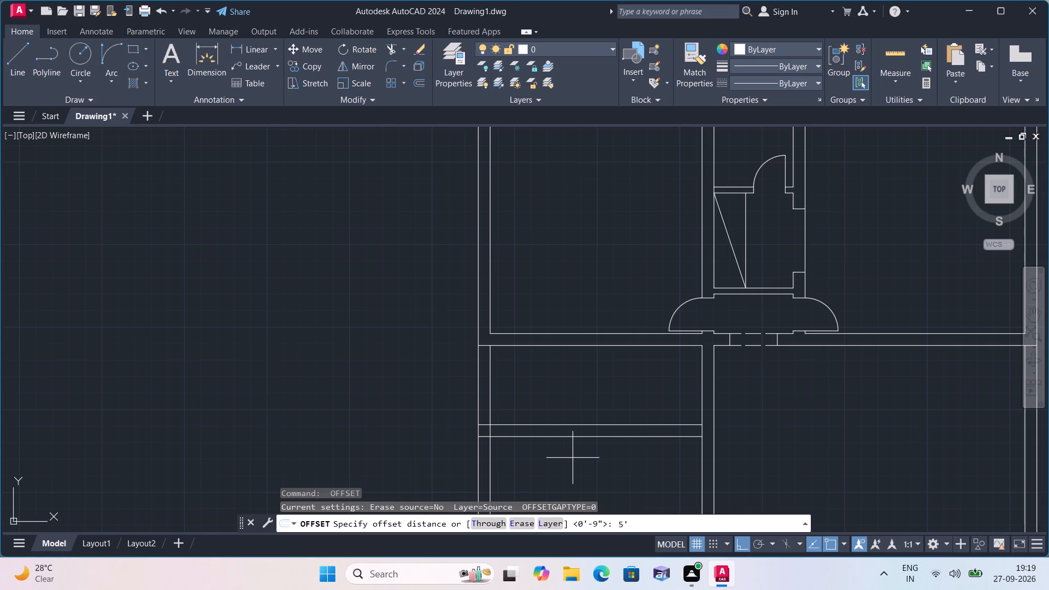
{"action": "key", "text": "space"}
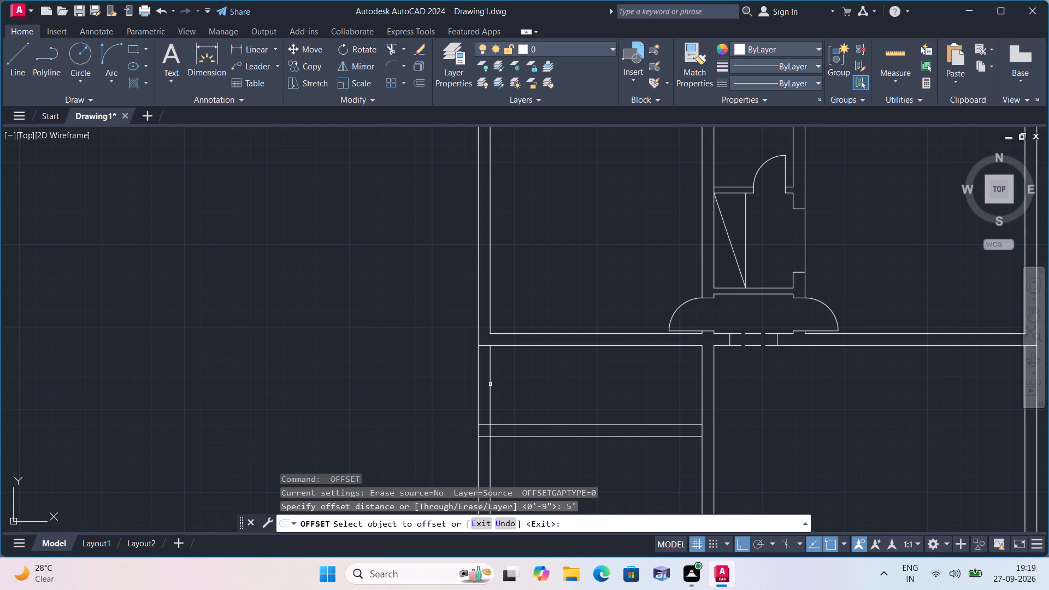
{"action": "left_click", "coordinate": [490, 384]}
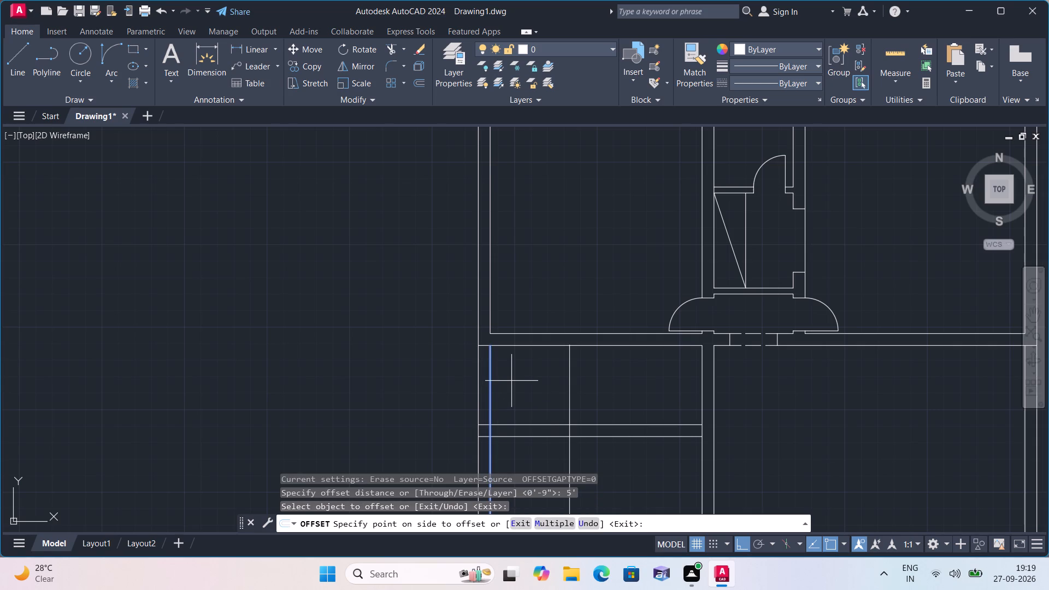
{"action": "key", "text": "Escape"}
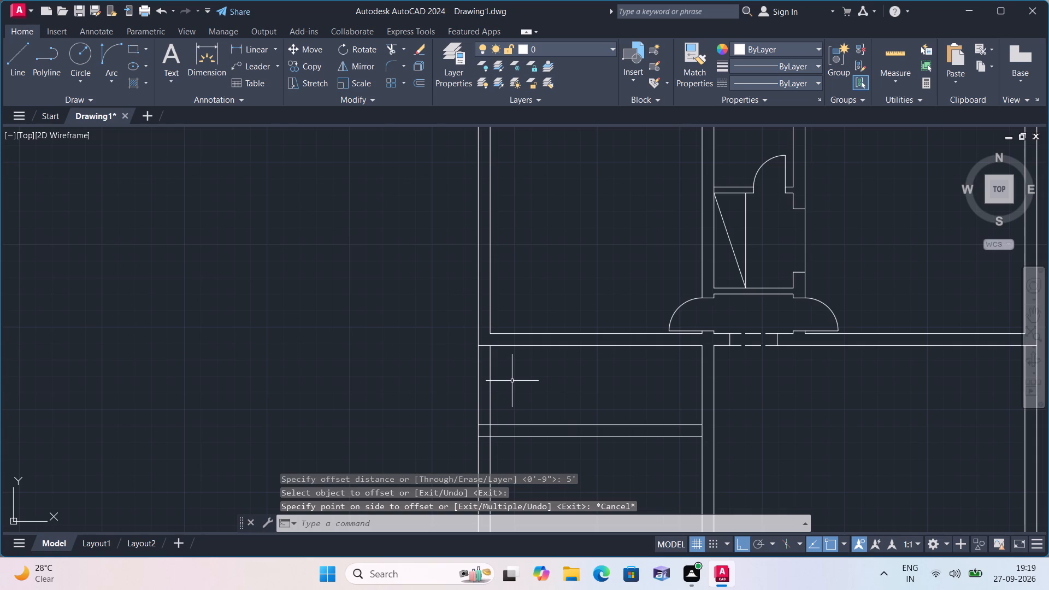
Trim the outer left wall's inner line between the two cross walls and through the lower cross wall.
{"action": "middle_click_drag", "start_coordinate": [518, 380], "coordinate": [528, 330]}
{"action": "type", "text": "trim"}
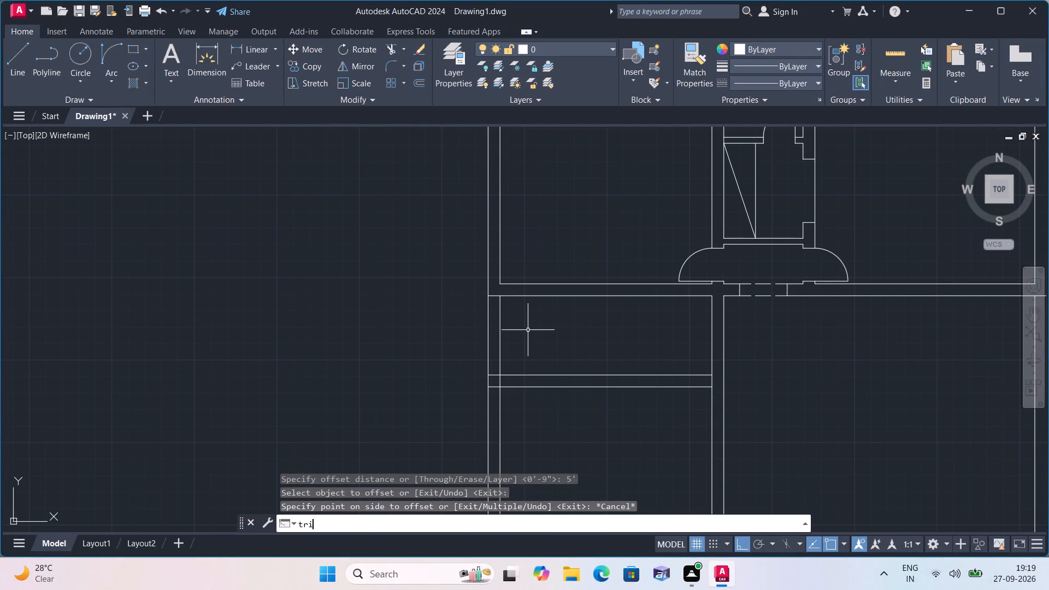
{"action": "key", "text": "space"}
{"action": "left_click", "coordinate": [499, 338]}
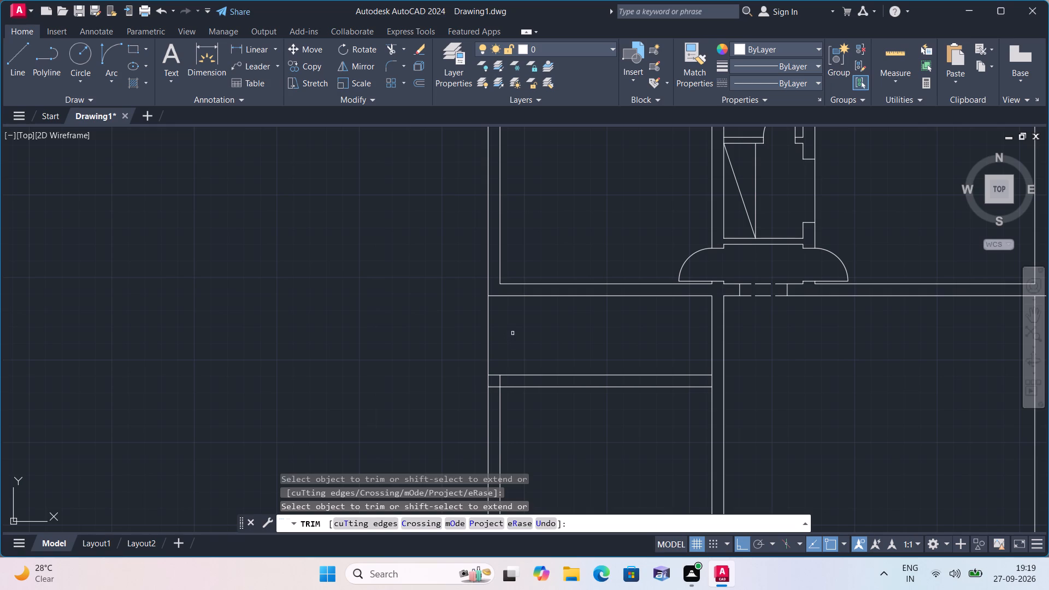
{"action": "left_click", "coordinate": [500, 381]}
{"action": "key", "text": "Escape"}
Offset the outer left wall's outer line 4.5" inward.
{"action": "type", "text": "offset 4.5\""}
{"action": "key", "text": "space"}
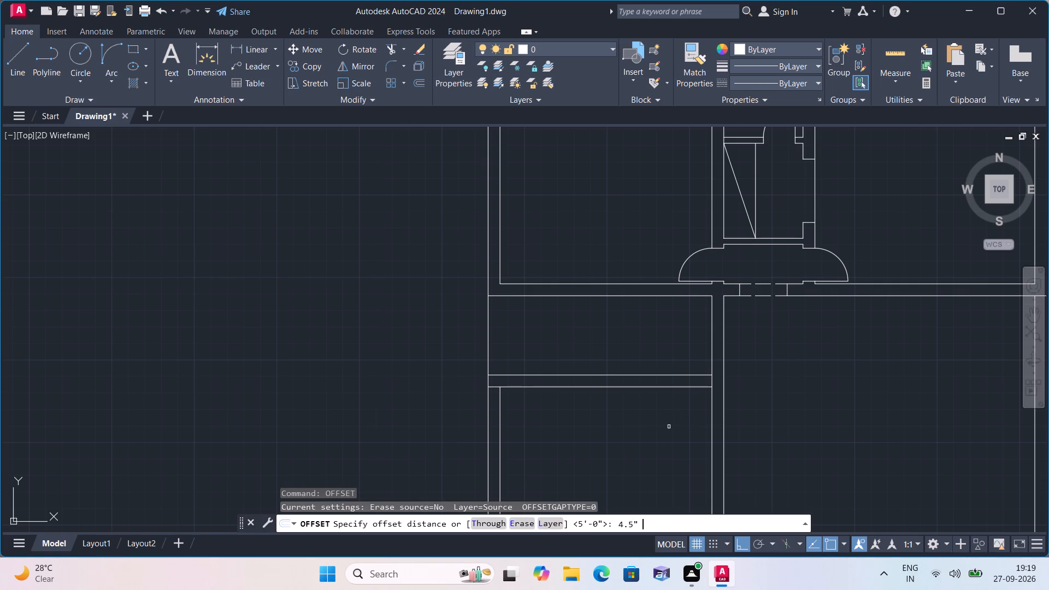
{"action": "left_click", "coordinate": [490, 340]}
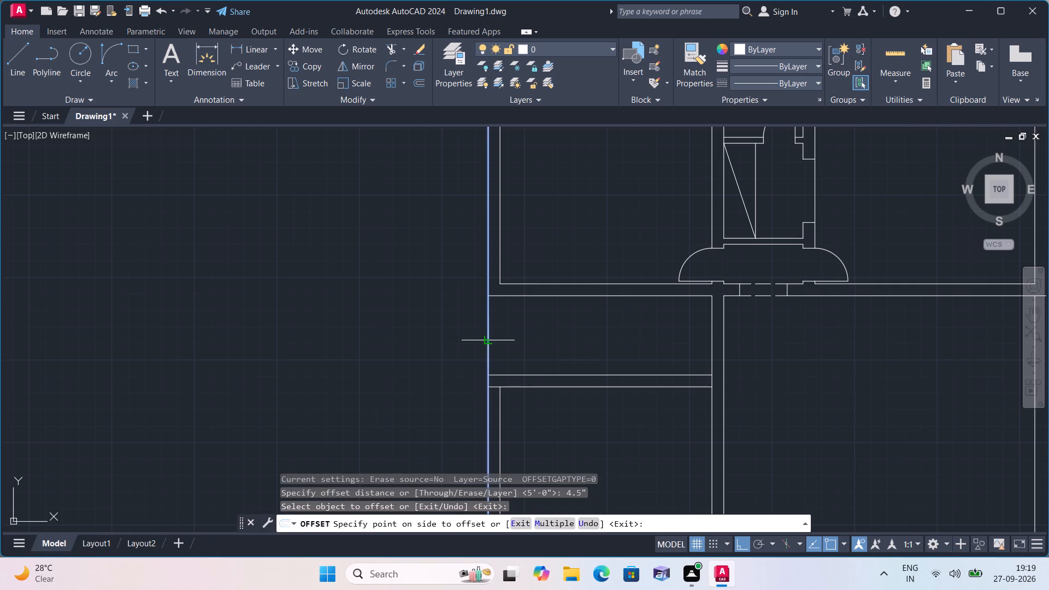
{"action": "left_click", "coordinate": [509, 340]}
{"action": "key", "text": "Escape"}
Trim the 4.5" wall line above the upper cross wall, below the lower cross wall and within the lower cross wall.
{"action": "type", "text": "trim"}
{"action": "key", "text": "space"}
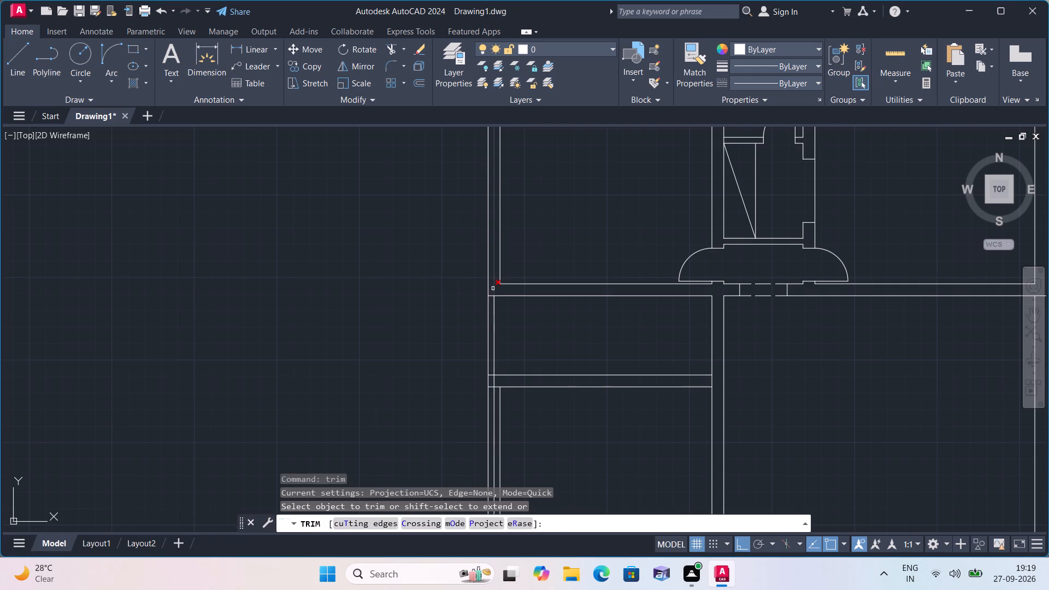
{"action": "left_click", "coordinate": [493, 288]}
{"action": "scroll", "coordinate": [414, 312], "scroll_direction": "down", "scroll_amount": 2}
{"action": "scroll", "coordinate": [419, 356], "scroll_direction": "up", "scroll_amount": 2}
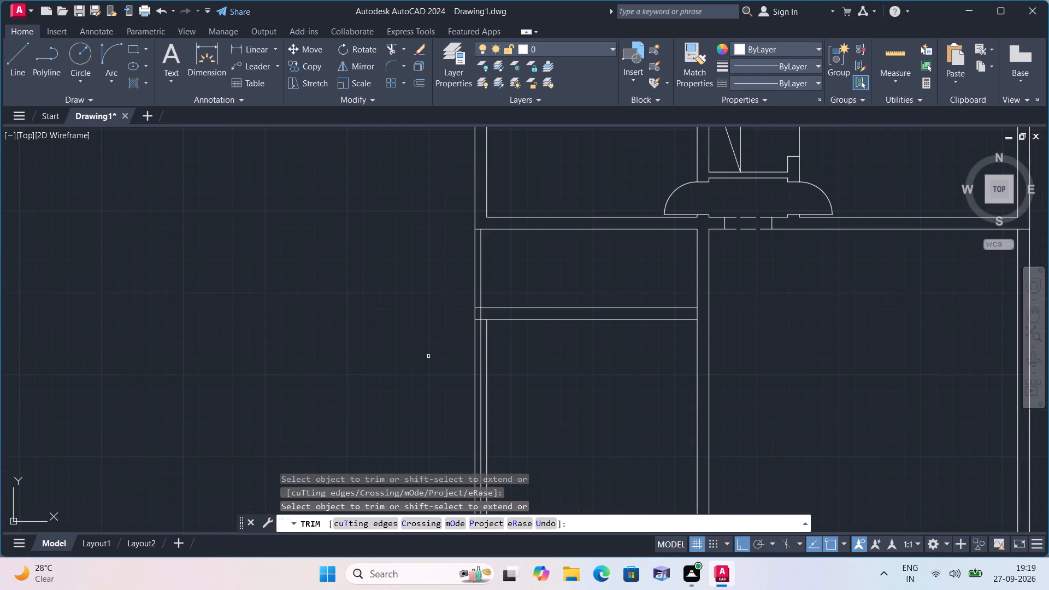
{"action": "scroll", "coordinate": [461, 338], "scroll_direction": "up", "scroll_amount": 2}
{"action": "left_click", "coordinate": [509, 304]}
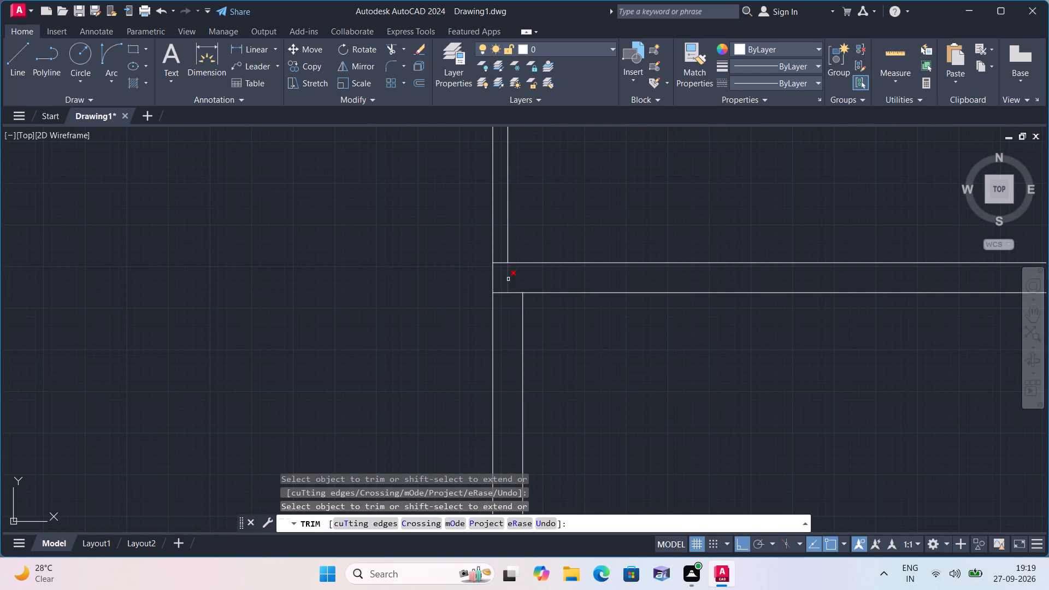
{"action": "left_click", "coordinate": [509, 278]}
{"action": "scroll", "coordinate": [507, 308], "scroll_direction": "down", "scroll_amount": 2}
{"action": "middle_click_drag", "start_coordinate": [585, 325], "coordinate": [582, 377]}
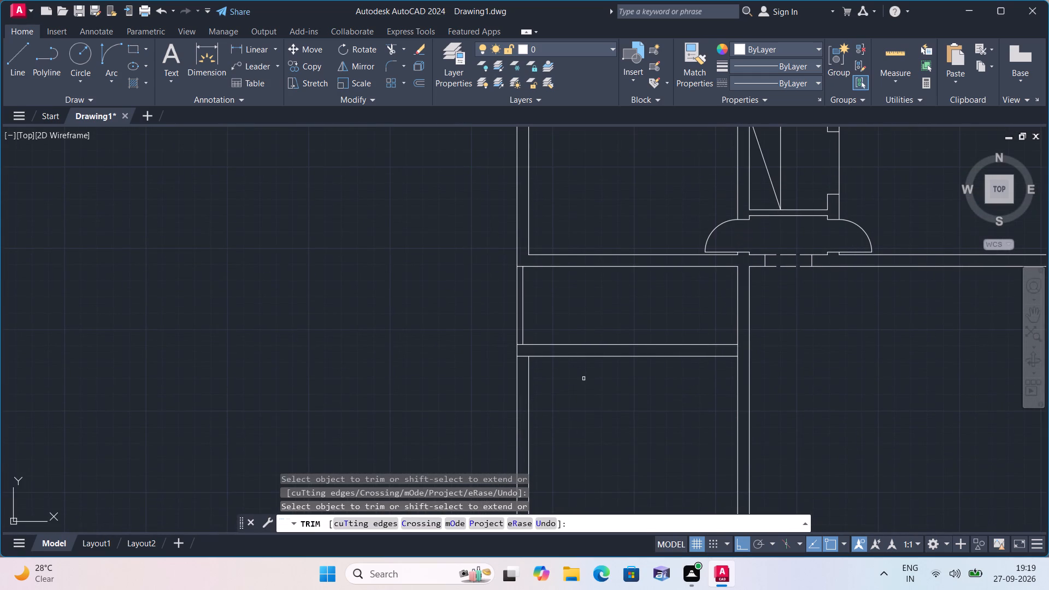
{"action": "key", "text": "Escape"}
Trim the stub of the lower cross wall's upper line inside the 4.5" wall.
{"action": "scroll", "coordinate": [533, 352], "scroll_direction": "up", "scroll_amount": 1}
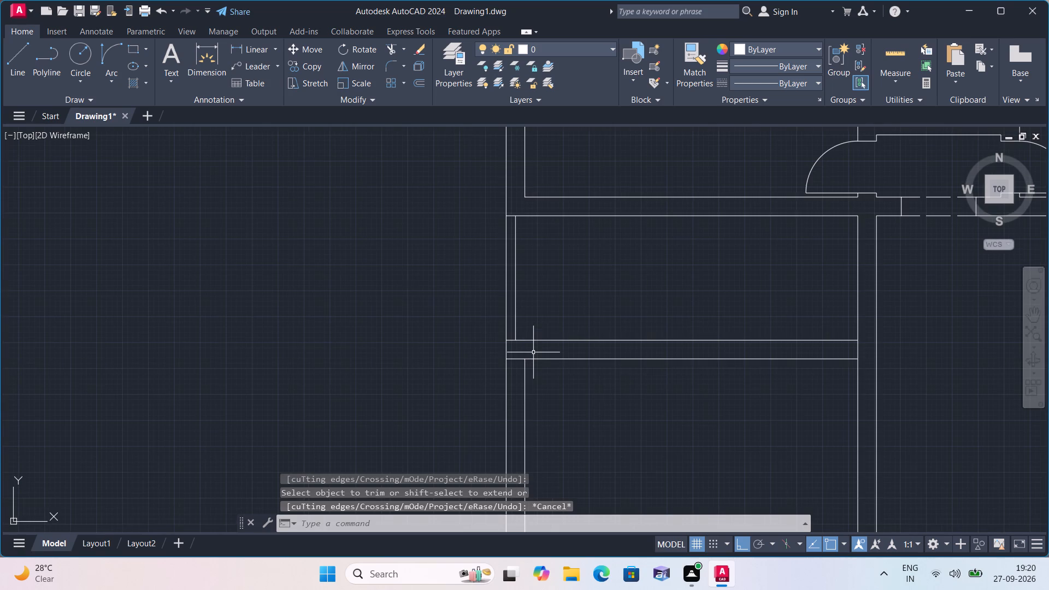
{"action": "key", "text": "space"}
{"action": "scroll", "coordinate": [526, 351], "scroll_direction": "up", "scroll_amount": 2}
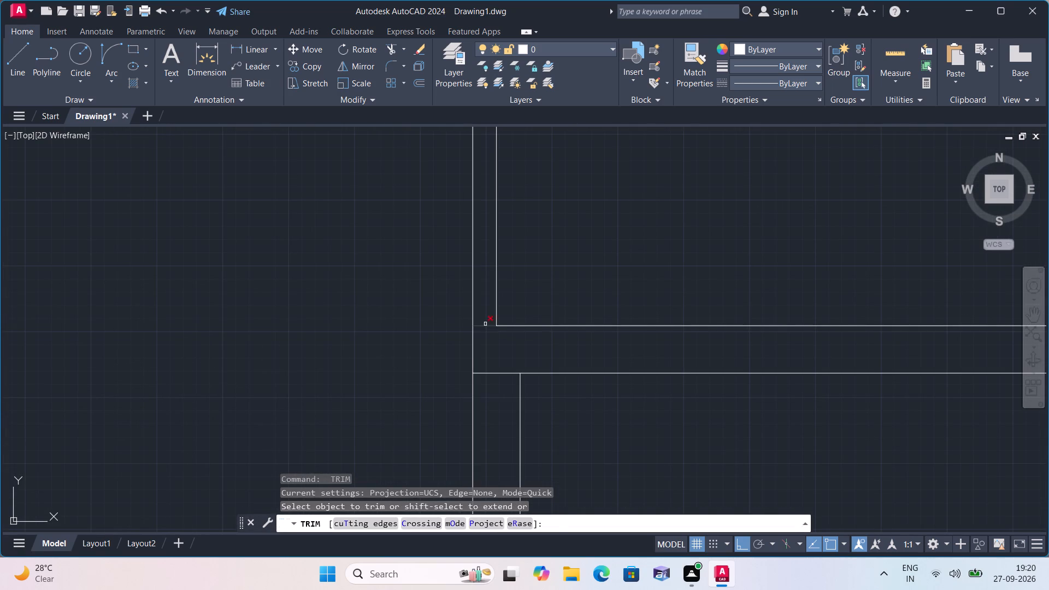
{"action": "left_click", "coordinate": [485, 324]}
{"action": "key", "text": "space"}
Offset the inner line of the 4.5" left wall 5' to the right, into the space between the cross walls.
{"action": "scroll", "coordinate": [493, 358], "scroll_direction": "down", "scroll_amount": 2}
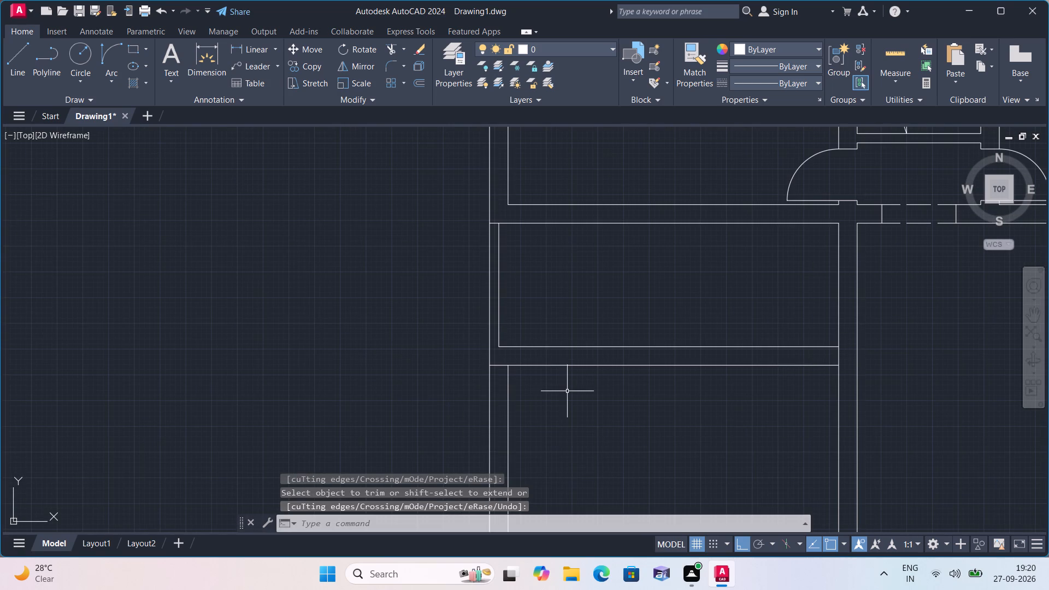
{"action": "type", "text": "off"}
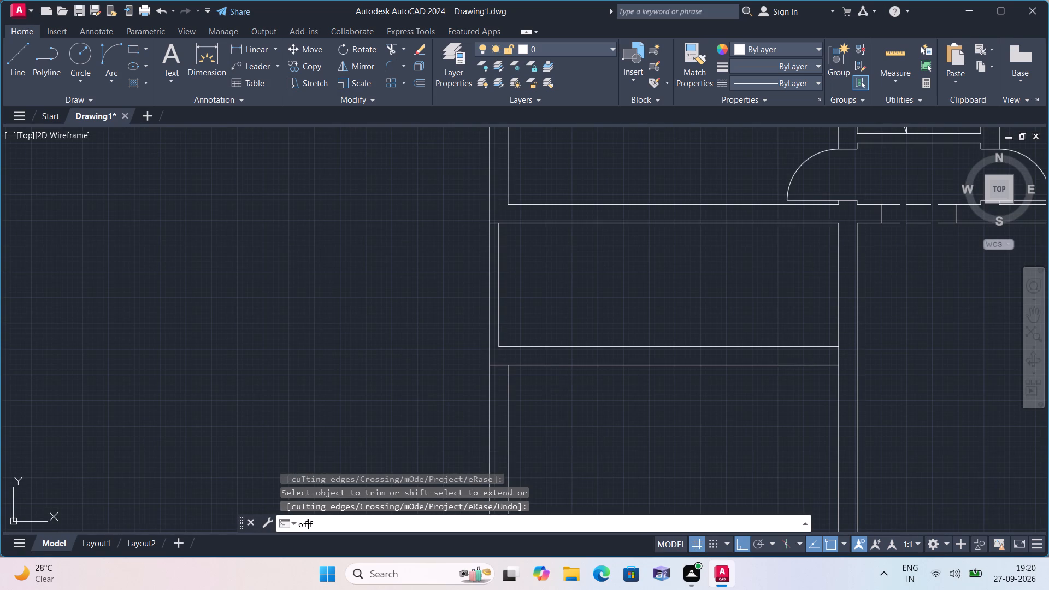
{"action": "key", "text": "space"}
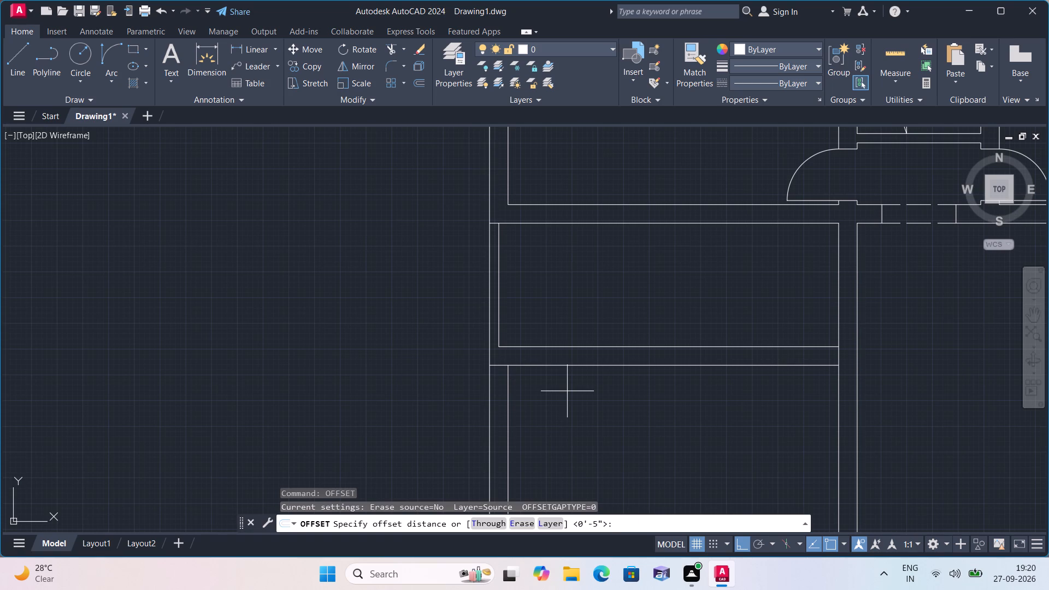
{"action": "type", "text": "5'"}
{"action": "key", "text": "space"}
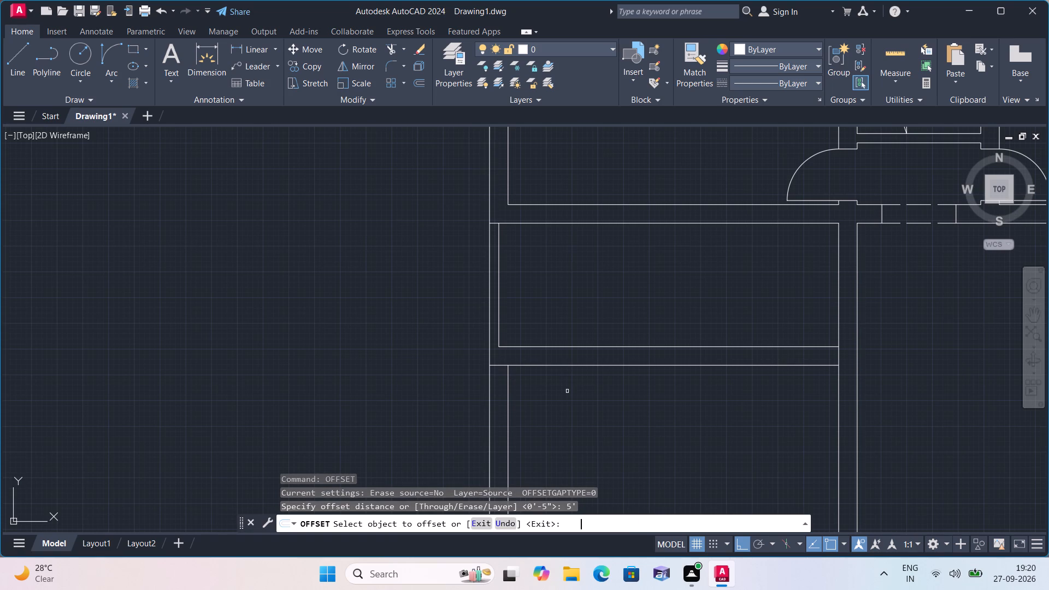
{"action": "left_click", "coordinate": [500, 270]}
{"action": "left_click", "coordinate": [565, 270]}
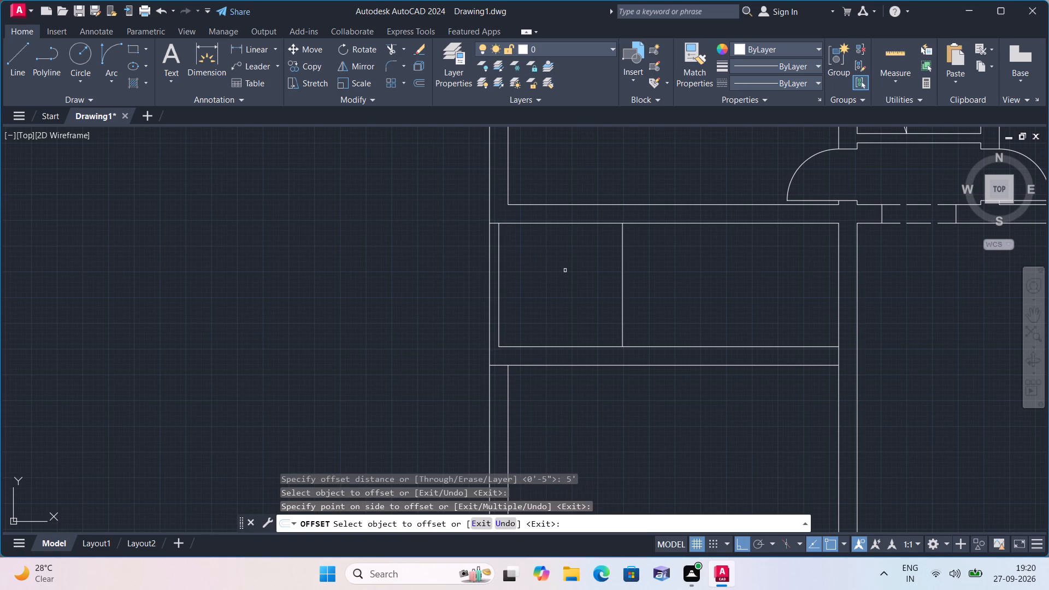
{"action": "key", "text": "space"}
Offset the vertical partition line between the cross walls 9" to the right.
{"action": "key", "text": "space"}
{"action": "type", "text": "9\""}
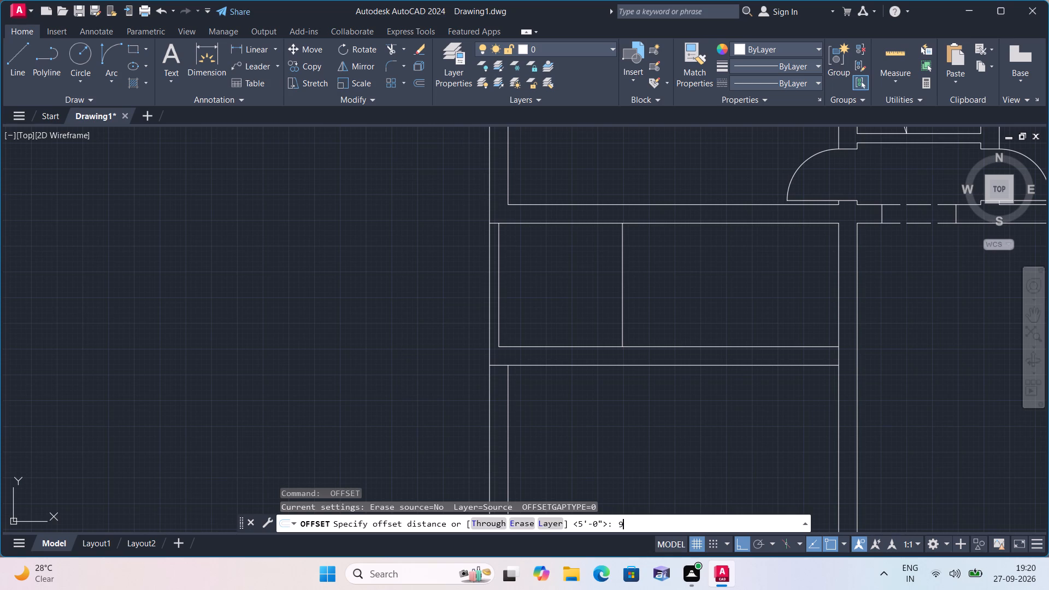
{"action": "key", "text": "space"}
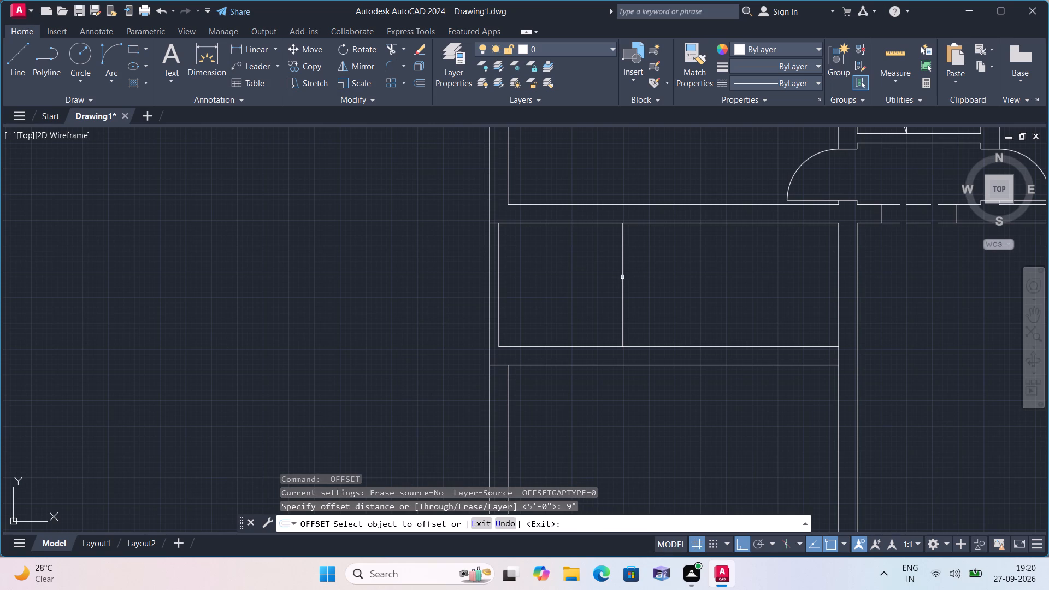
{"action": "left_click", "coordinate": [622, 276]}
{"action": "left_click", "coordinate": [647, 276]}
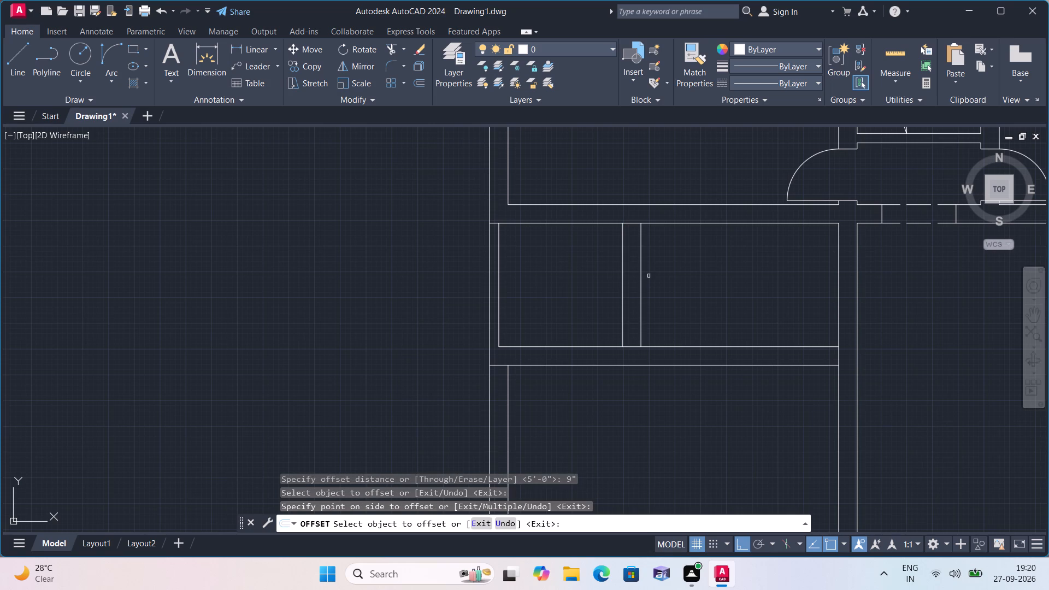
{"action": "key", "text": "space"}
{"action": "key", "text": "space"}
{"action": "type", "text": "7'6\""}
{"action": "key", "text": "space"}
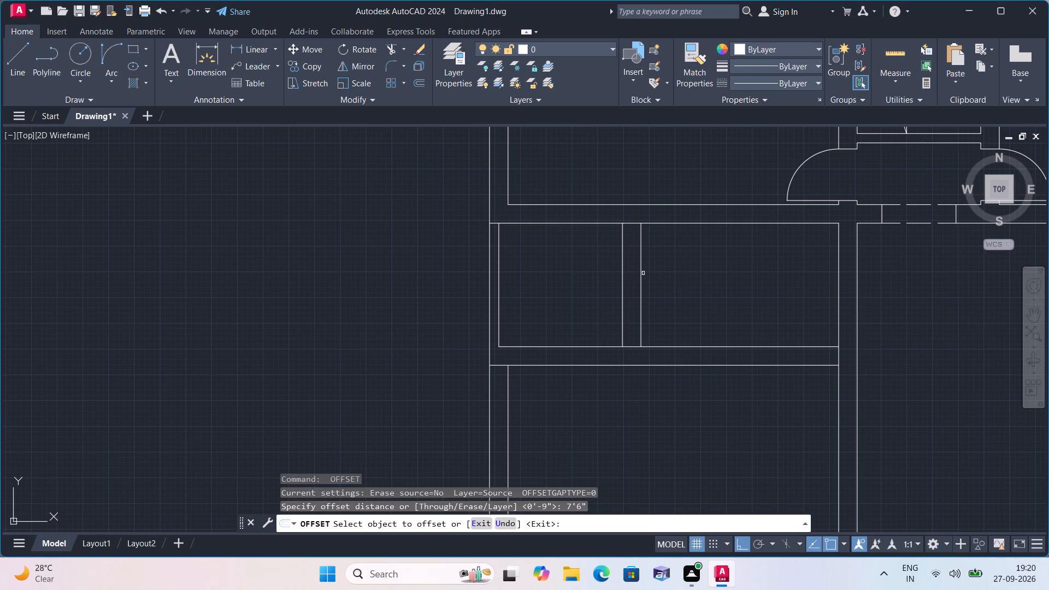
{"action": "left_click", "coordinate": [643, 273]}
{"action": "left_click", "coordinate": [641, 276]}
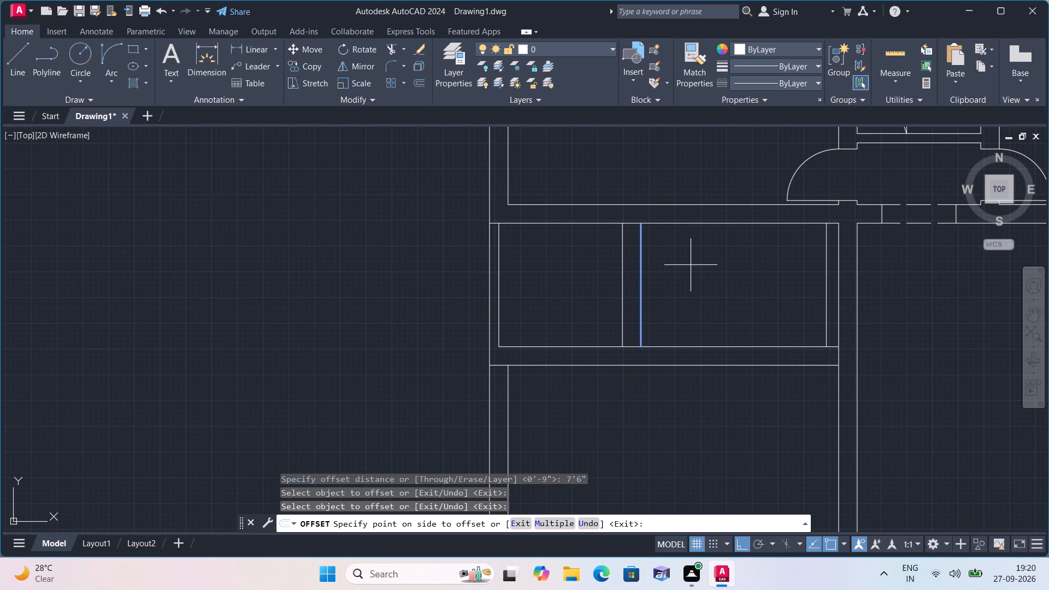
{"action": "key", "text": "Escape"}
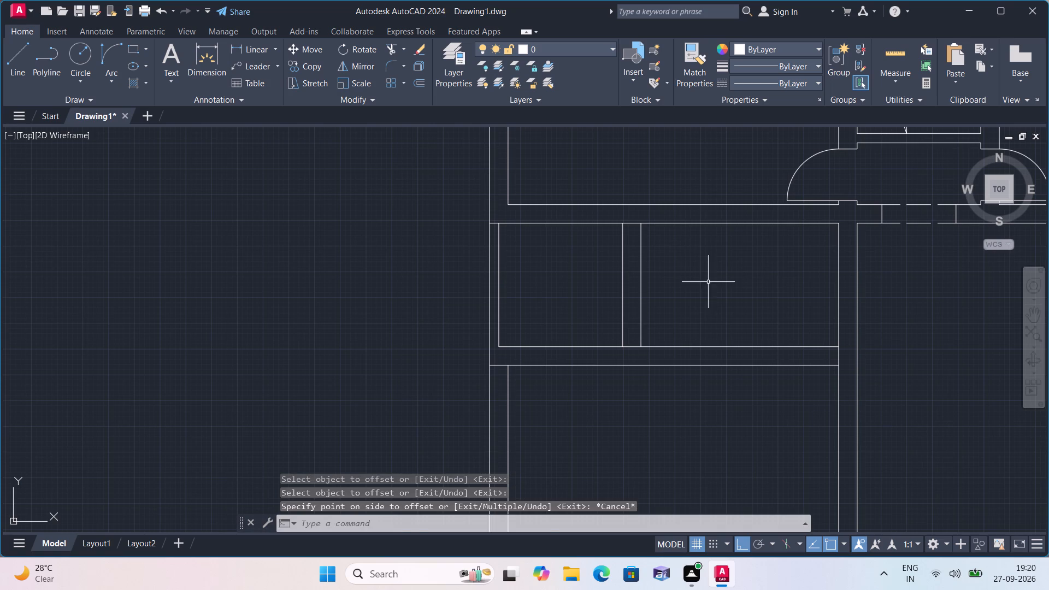
Delete the two vertical partition lines between the cross walls.
{"action": "left_click", "coordinate": [706, 282]}
{"action": "left_click", "coordinate": [558, 281]}
{"action": "key", "text": "Delete"}
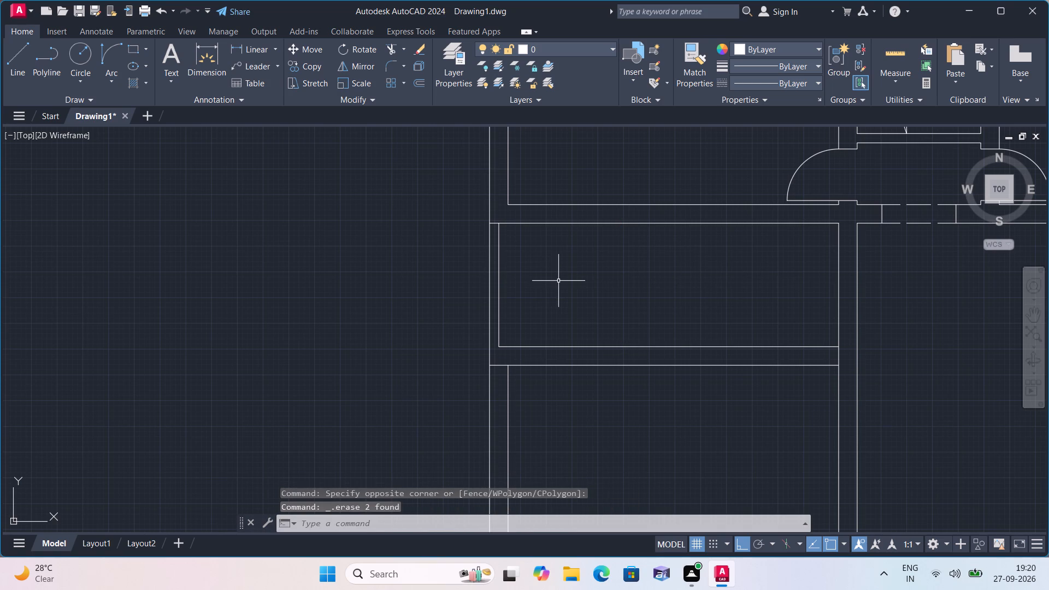
Offset the left line of the vertical wall at the cross walls' right end 7'6" to the left.
{"action": "type", "text": "off"}
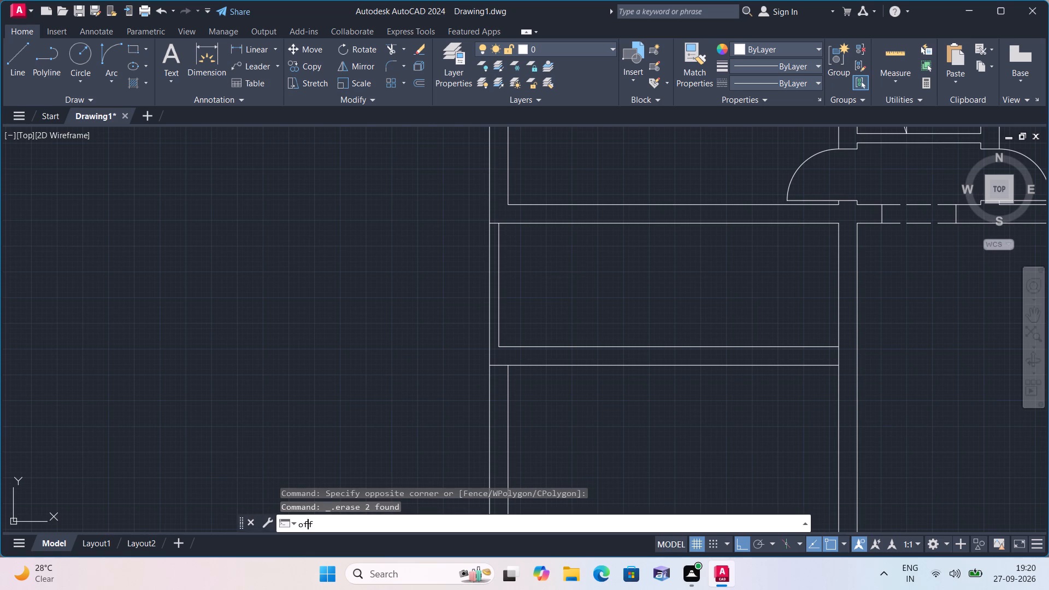
{"action": "key", "text": "space"}
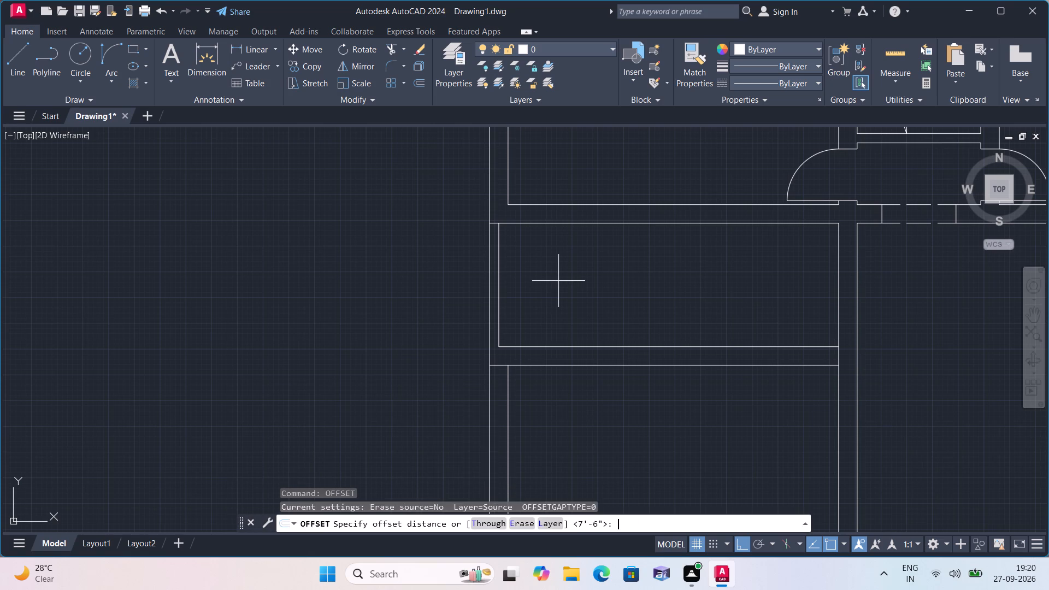
{"action": "type", "text": "7'6\""}
{"action": "key", "text": "space"}
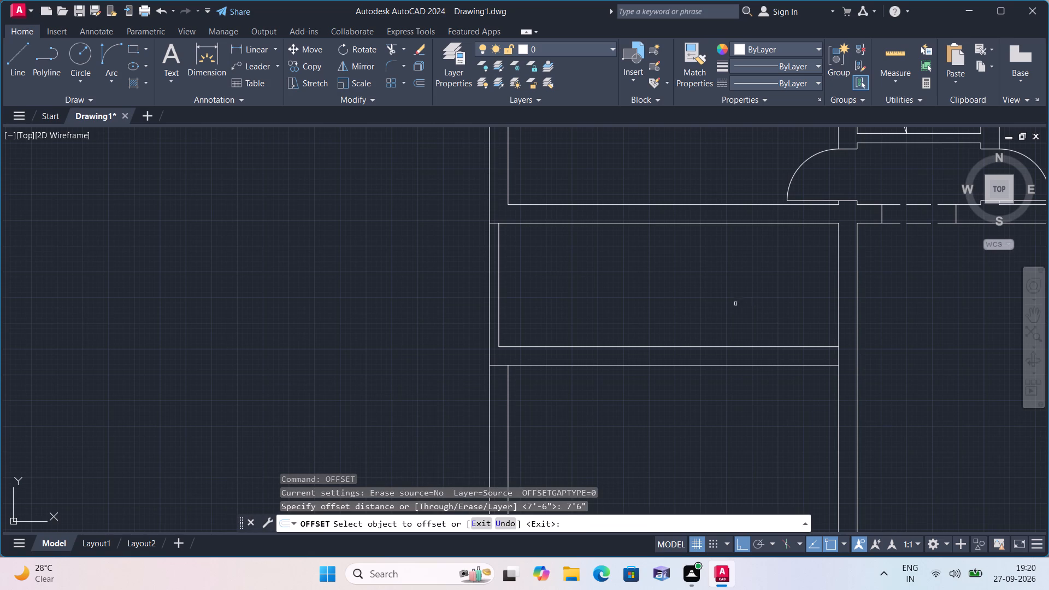
{"action": "left_click", "coordinate": [839, 304]}
{"action": "left_click", "coordinate": [732, 333]}
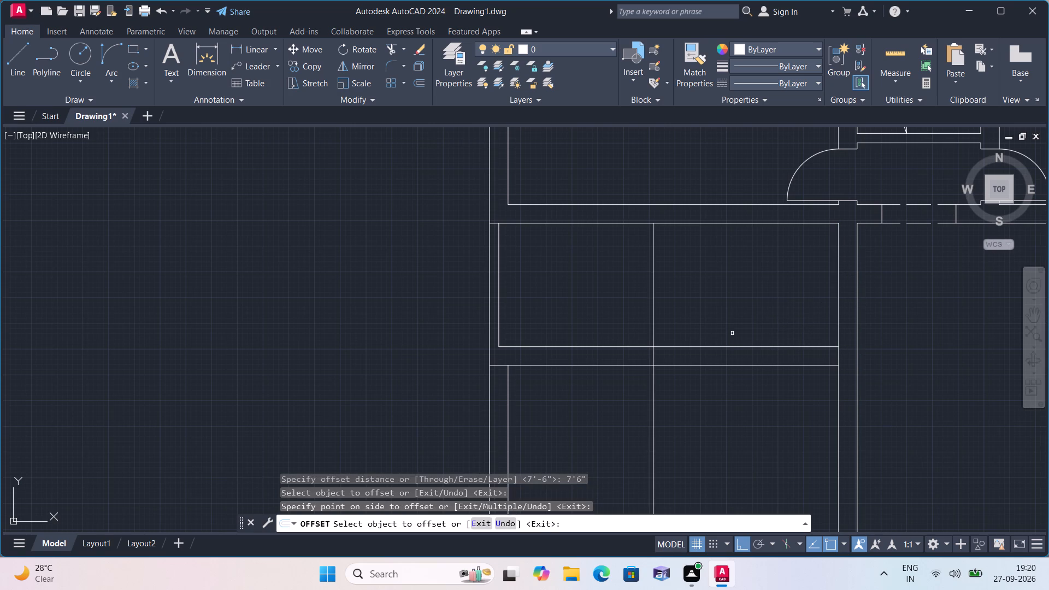
{"action": "key", "text": "space"}
Offset the new partition line 9" to the left to give the partition its thickness.
{"action": "key", "text": "space"}
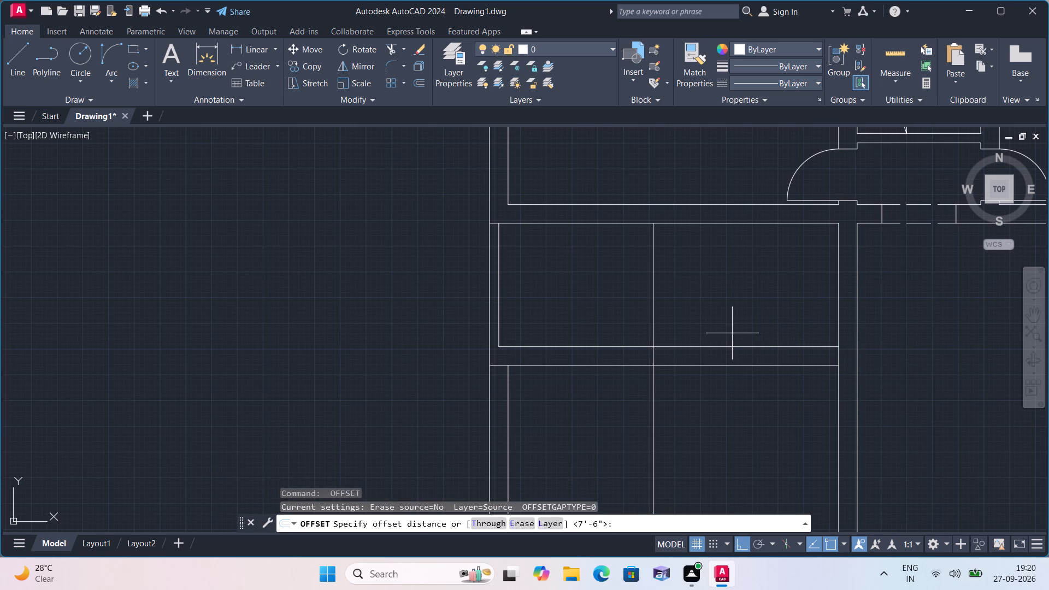
{"action": "type", "text": "9\""}
{"action": "key", "text": "space"}
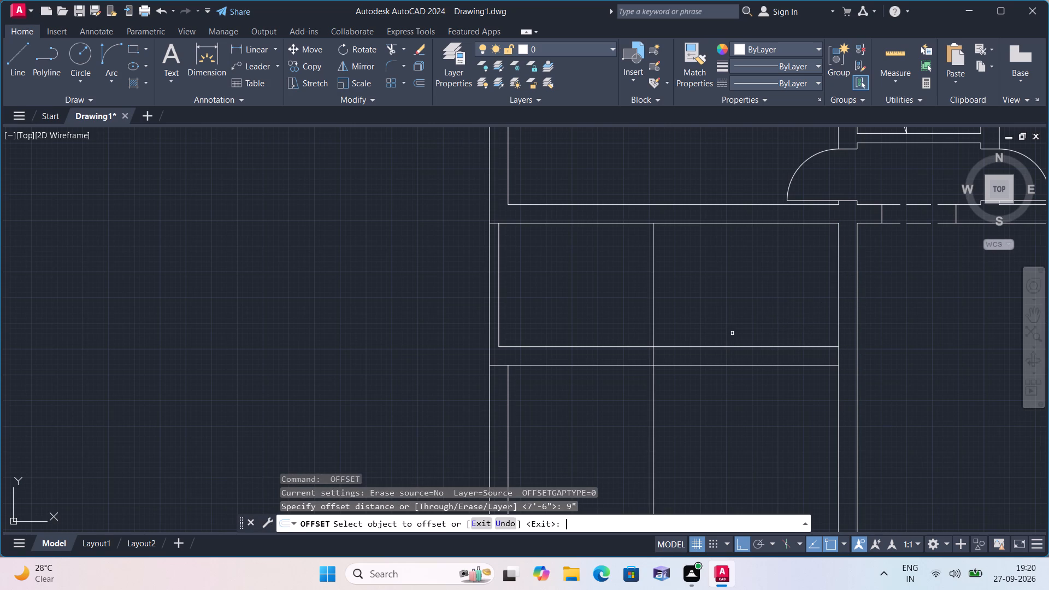
{"action": "left_click", "coordinate": [656, 292]}
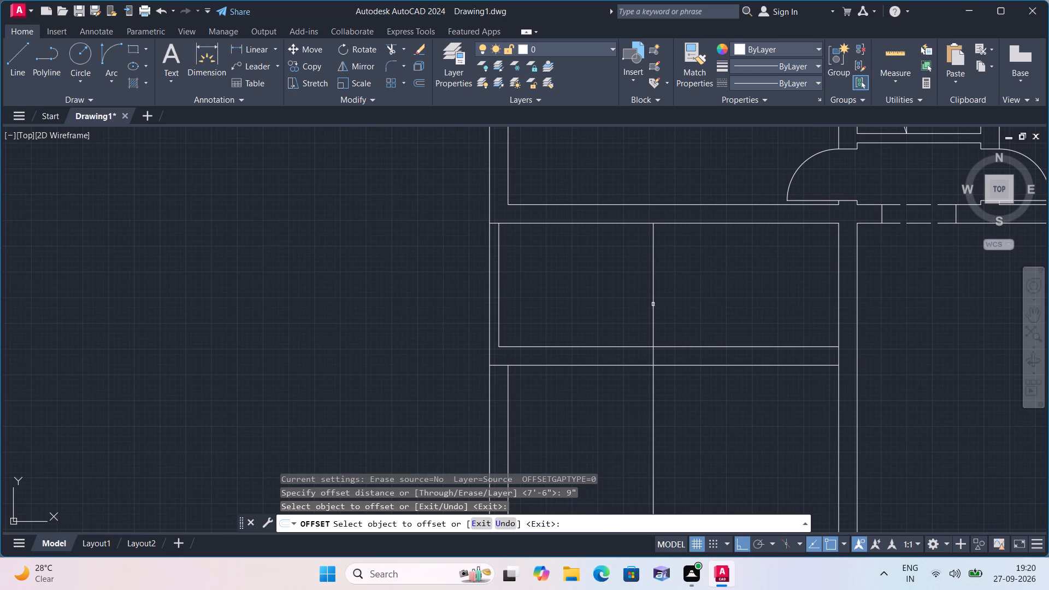
{"action": "left_click", "coordinate": [653, 304]}
{"action": "left_click", "coordinate": [557, 301]}
{"action": "key", "text": "space"}
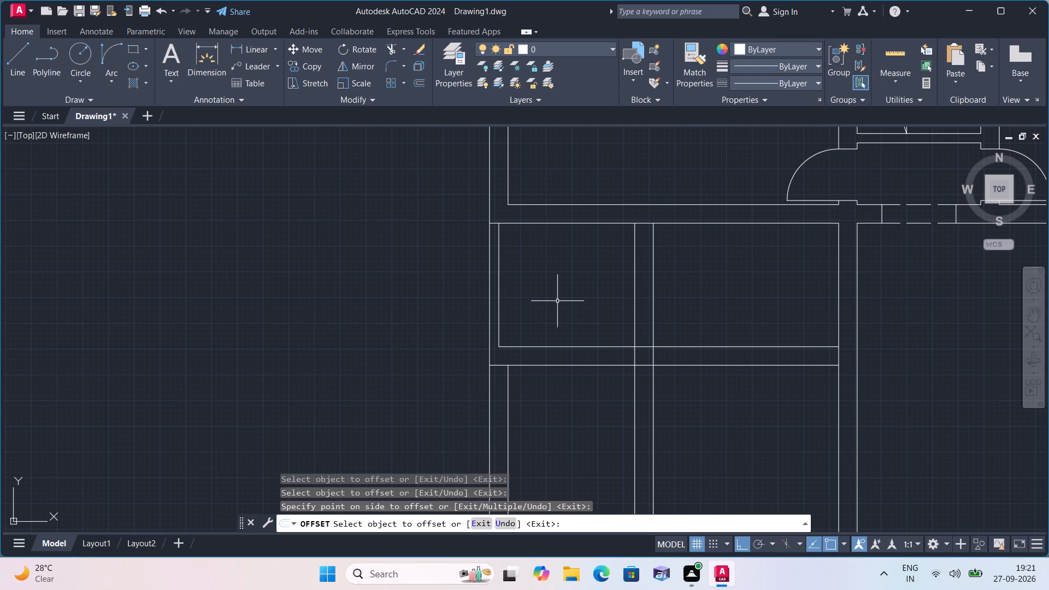
Trim both partition lines below the lower cross wall and within that wall's thickness.
{"action": "type", "text": "gr"}
{"action": "key", "text": "BackSpace"}
{"action": "key", "text": "BackSpace"}
{"action": "key", "text": "BackSpace"}
{"action": "key", "text": "BackSpace"}
{"action": "key", "text": "BackSpace"}
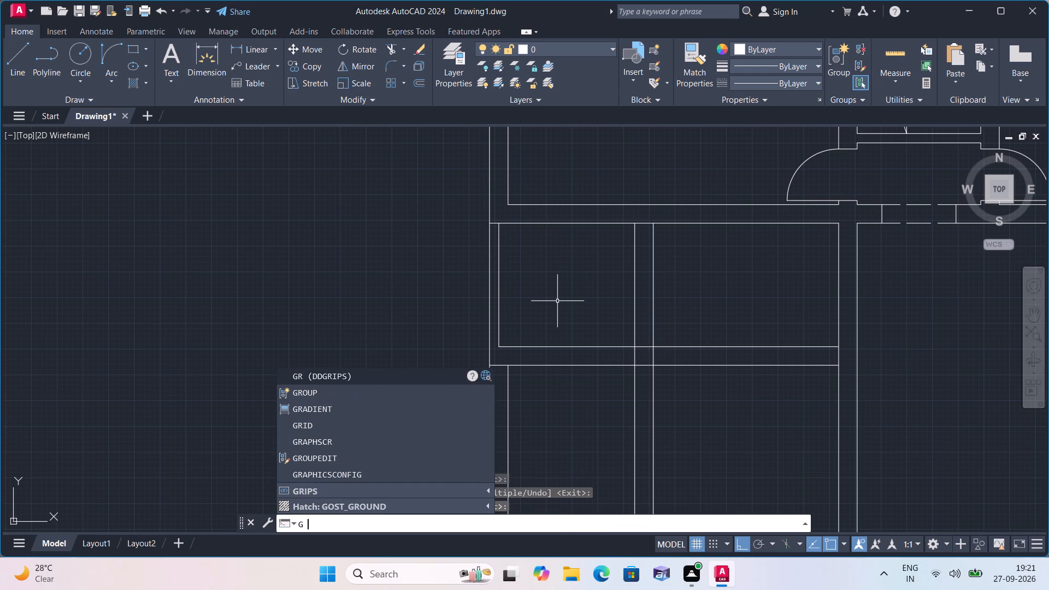
{"action": "type", "text": "tr"}
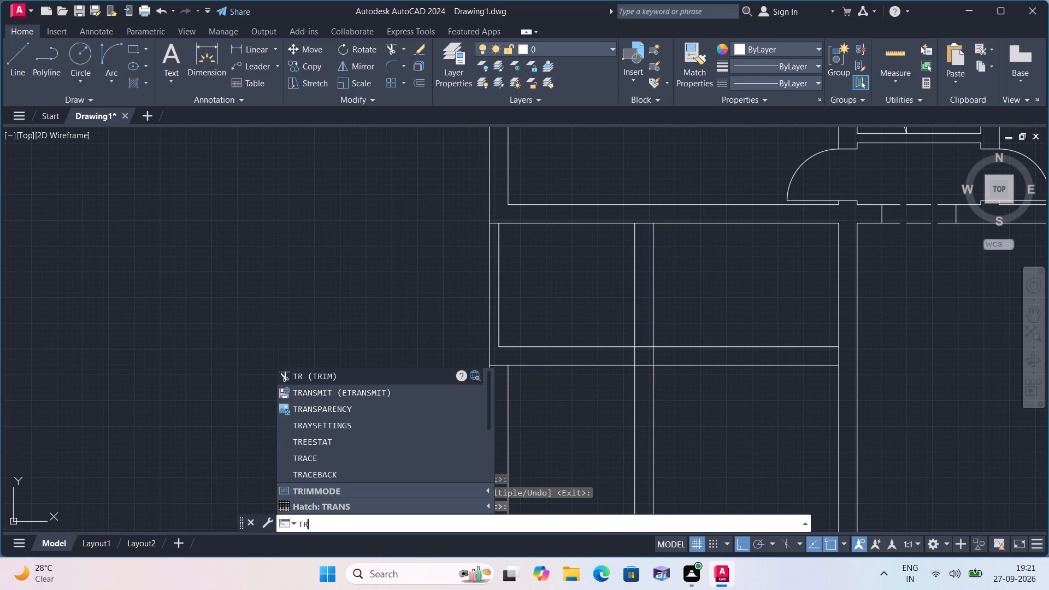
{"action": "key", "text": "i"}
{"action": "key", "text": "space"}
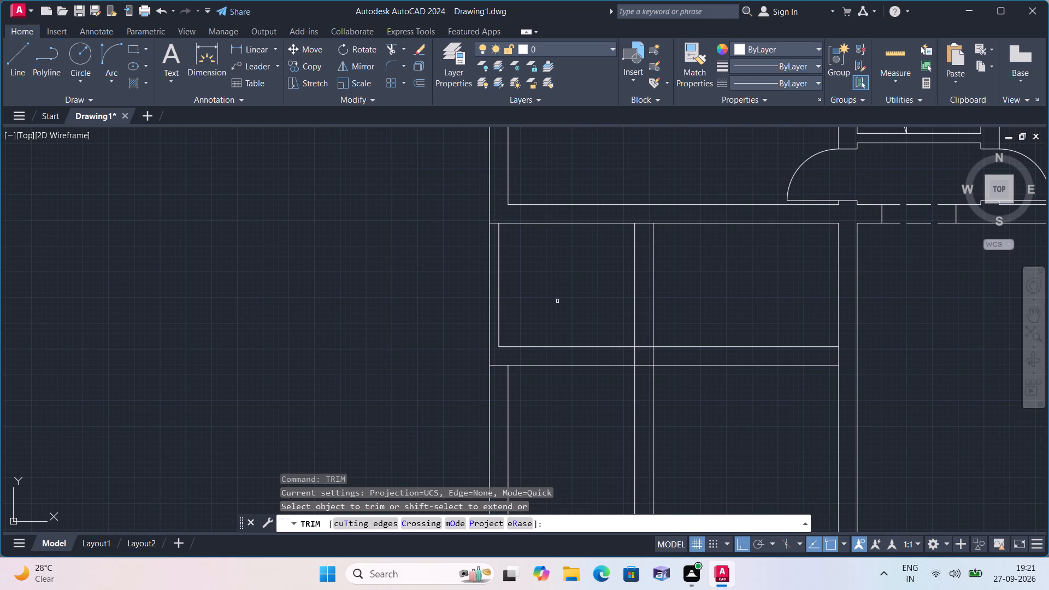
{"action": "left_click", "coordinate": [683, 392]}
{"action": "left_click", "coordinate": [621, 440]}
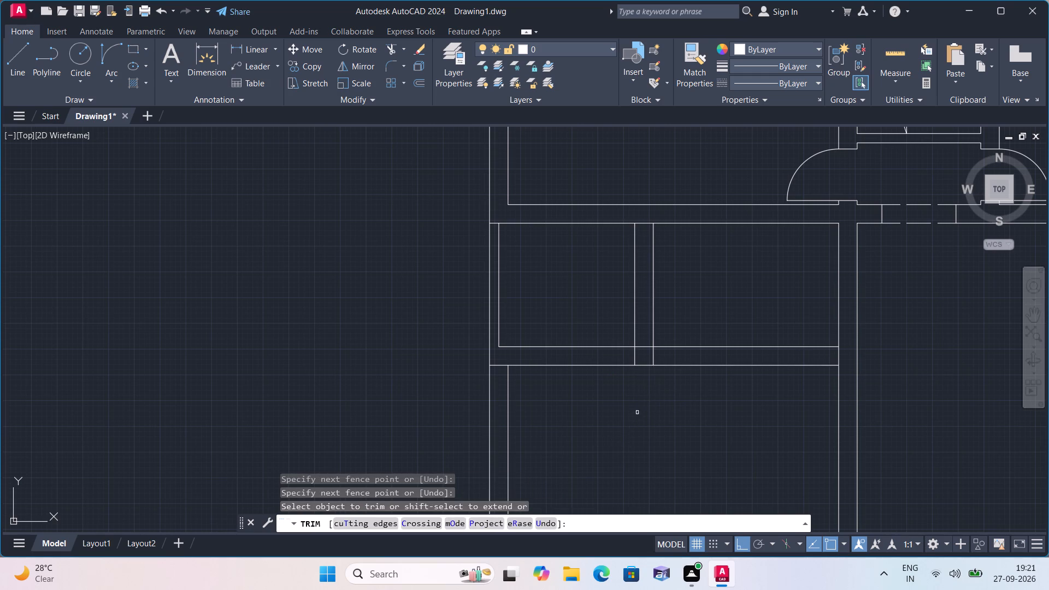
{"action": "left_click", "coordinate": [624, 360]}
{"action": "left_click", "coordinate": [669, 353]}
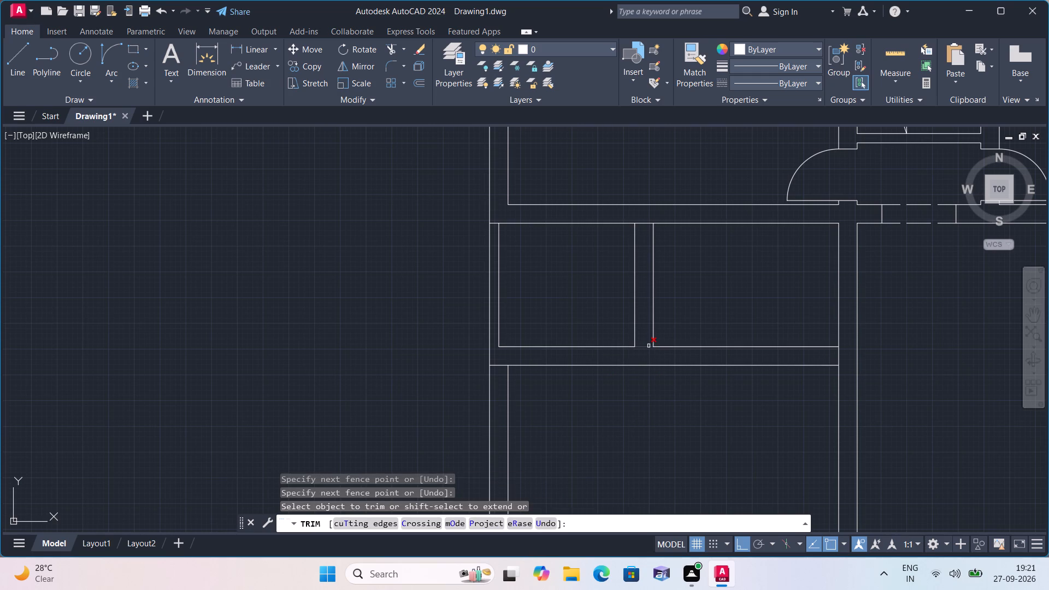
Trim the cross-wall line segments between the partition's two lines to open both wall junctions.
{"action": "left_click", "coordinate": [649, 346]}
{"action": "left_click", "coordinate": [644, 222]}
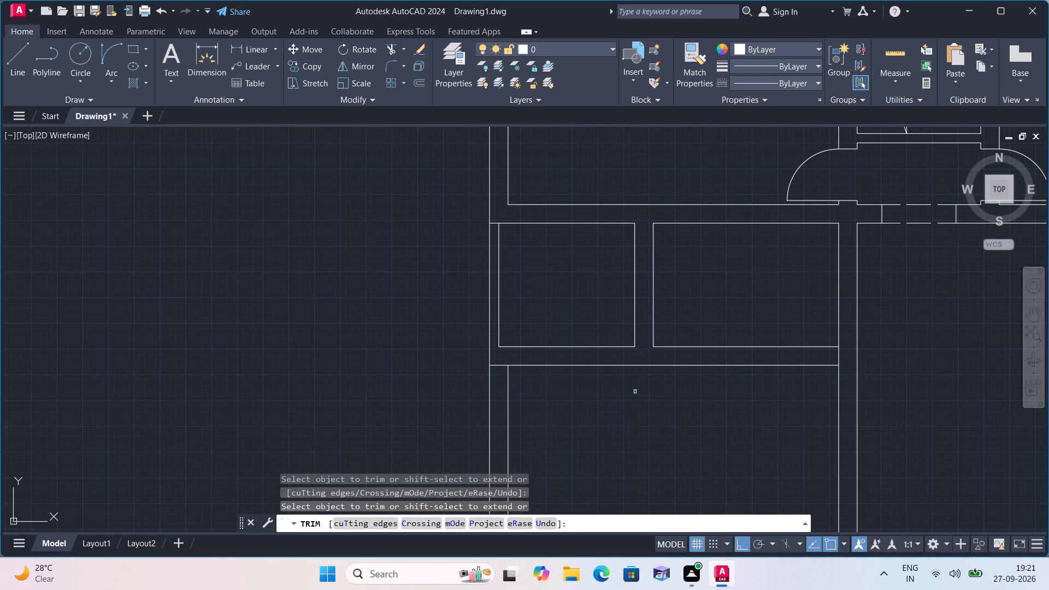
{"action": "key", "text": "space"}
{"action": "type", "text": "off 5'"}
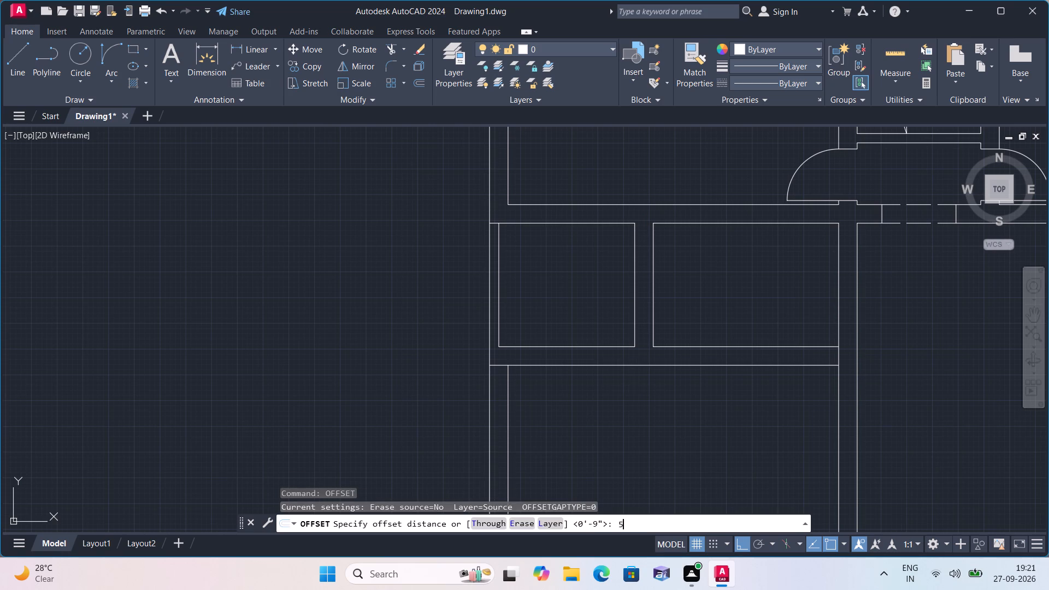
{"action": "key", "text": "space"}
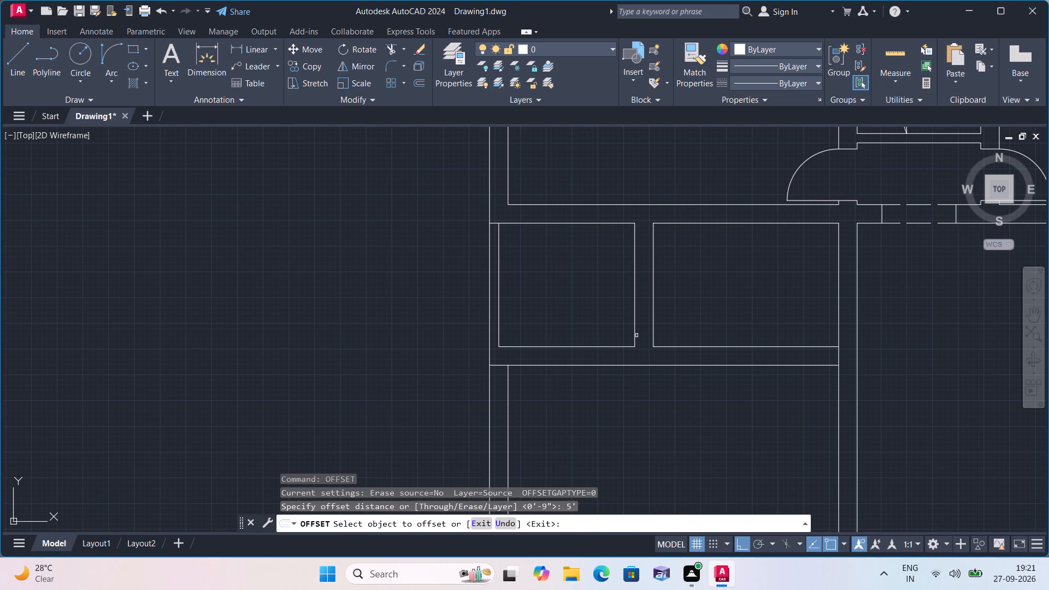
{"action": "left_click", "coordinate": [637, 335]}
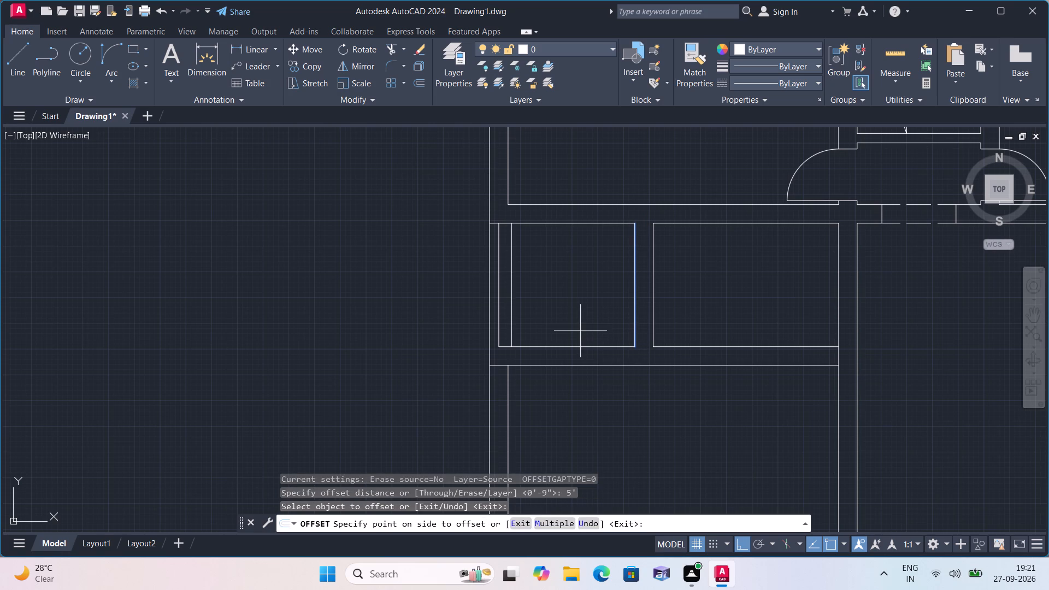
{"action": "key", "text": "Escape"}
Draw 2' and 1' guide segments leftward along the lower cross wall's upper line from its right end, plus a jamb line across the wall.
{"action": "scroll", "coordinate": [614, 399], "scroll_direction": "down", "scroll_amount": 1}
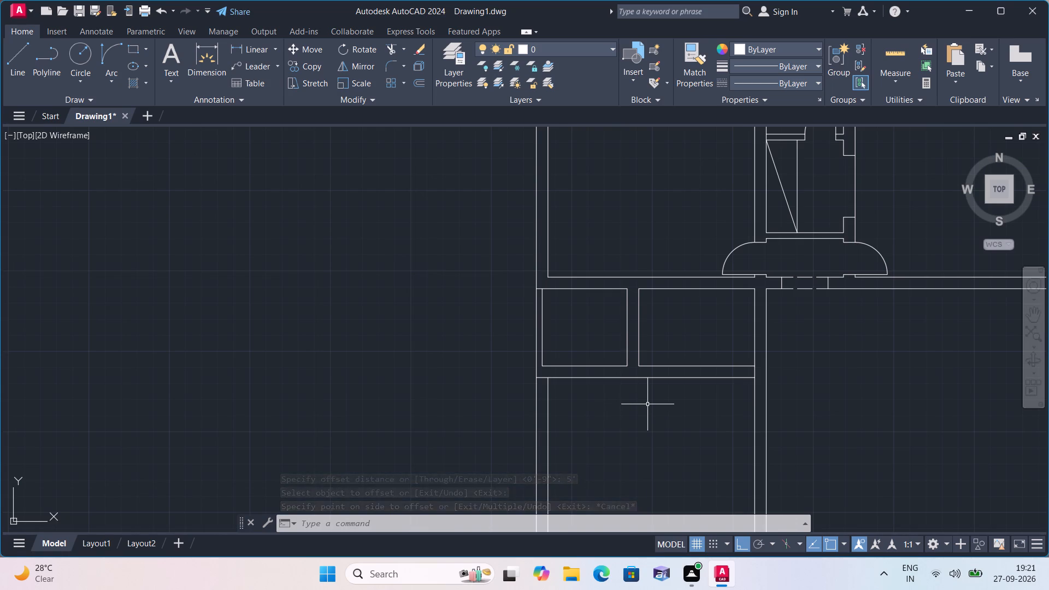
{"action": "middle_click_drag", "start_coordinate": [641, 404], "coordinate": [658, 429]}
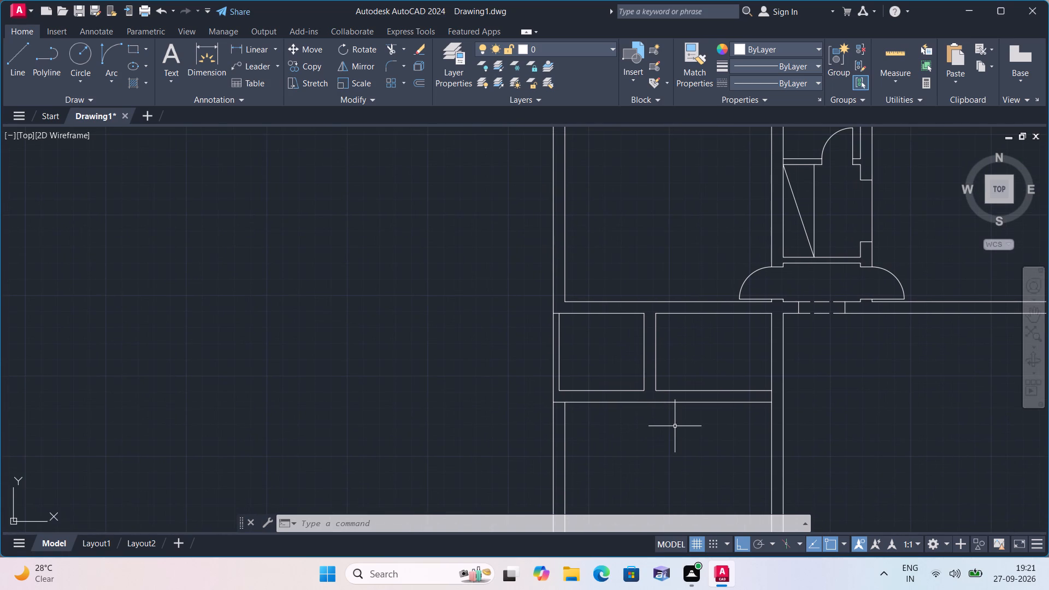
{"action": "type", "text": "l"}
{"action": "key", "text": "space"}
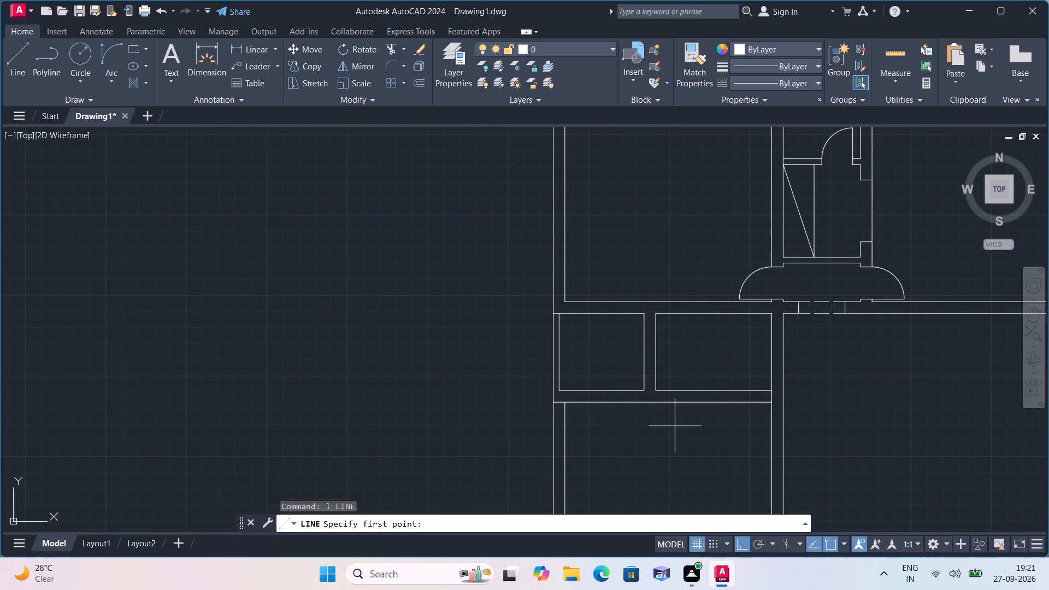
{"action": "left_click", "coordinate": [769, 391]}
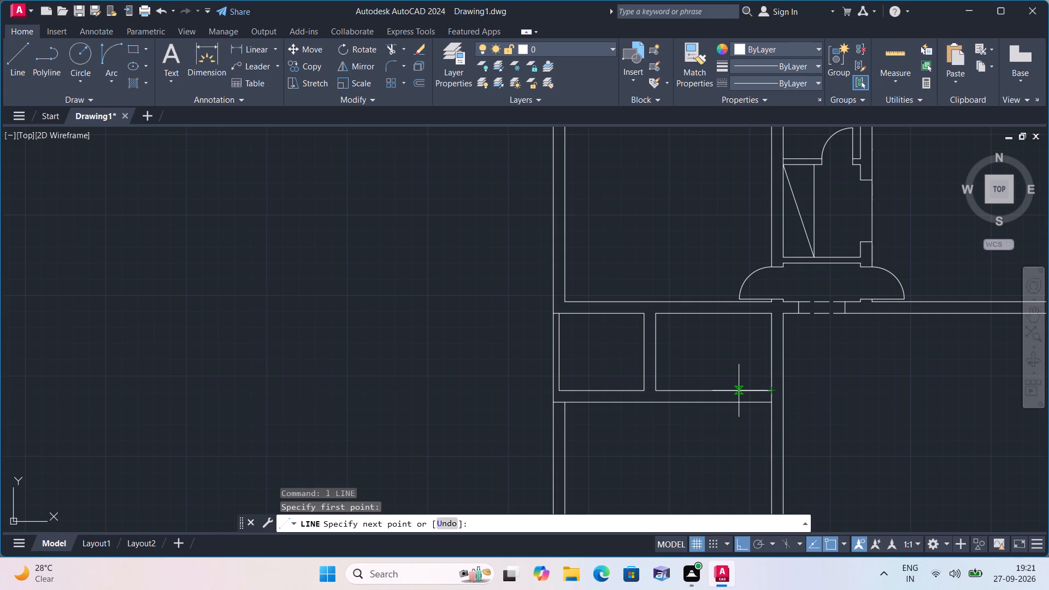
{"action": "type", "text": "2'"}
{"action": "key", "text": "space"}
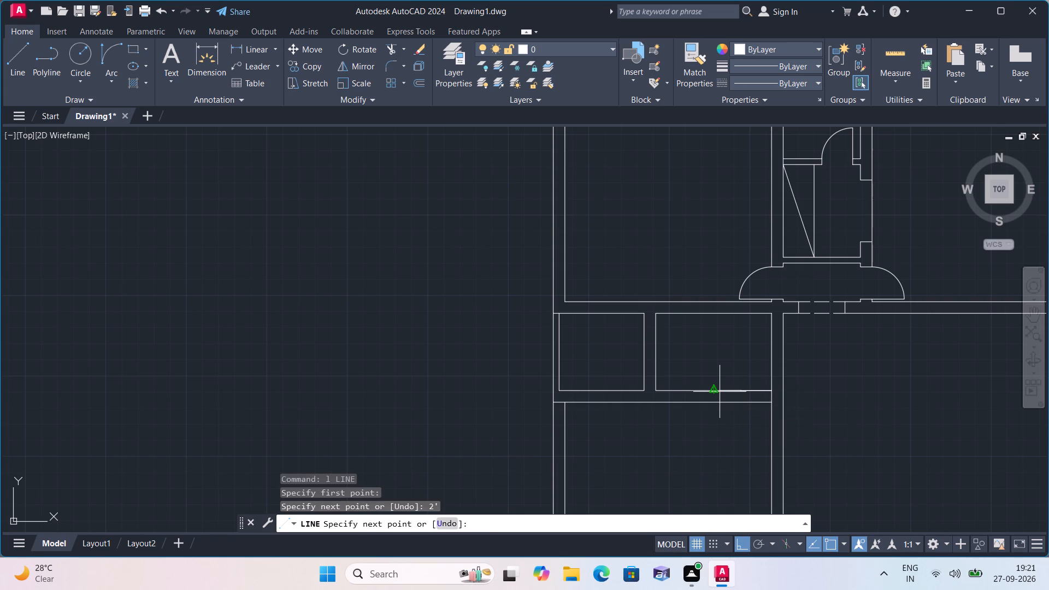
{"action": "type", "text": "1'"}
{"action": "key", "text": "space"}
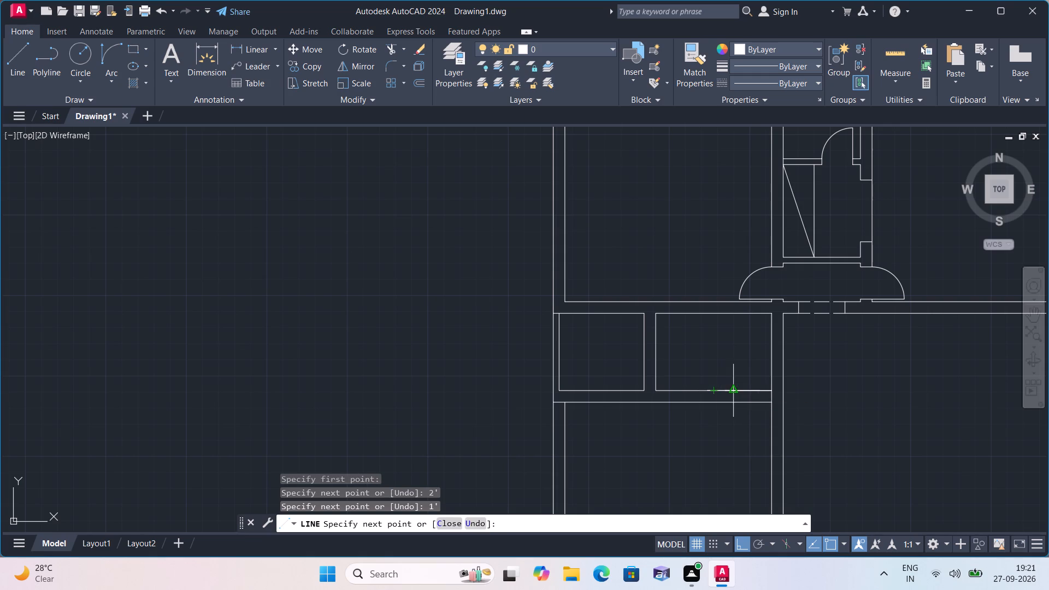
{"action": "left_click", "coordinate": [730, 404]}
{"action": "key", "text": "space"}
Delete the 2' and 1' guide segments, keeping the jamb line.
{"action": "scroll", "coordinate": [729, 400], "scroll_direction": "up", "scroll_amount": 1}
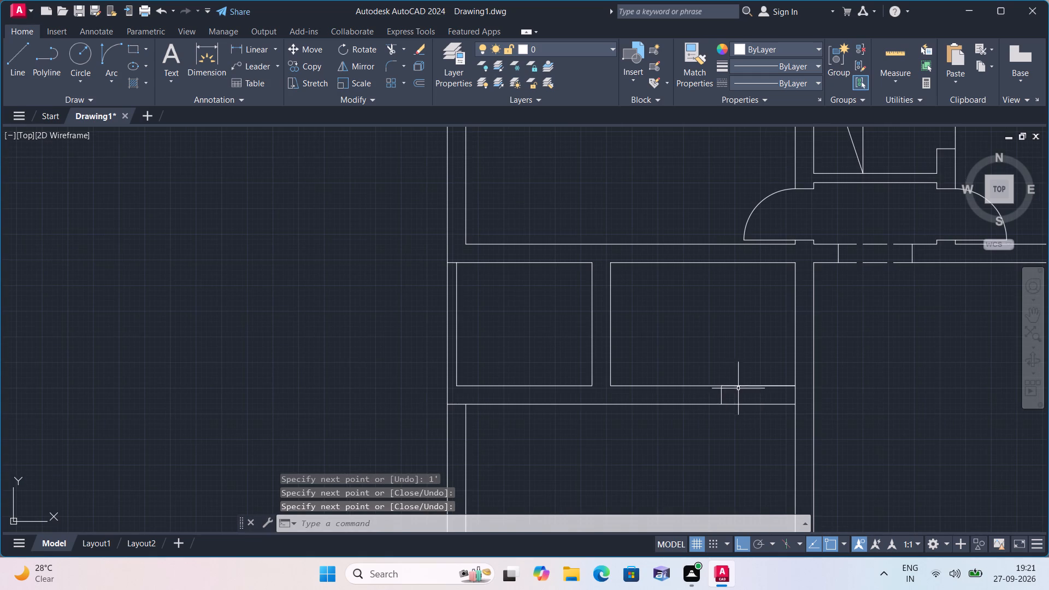
{"action": "left_click", "coordinate": [739, 387]}
{"action": "left_click", "coordinate": [763, 386]}
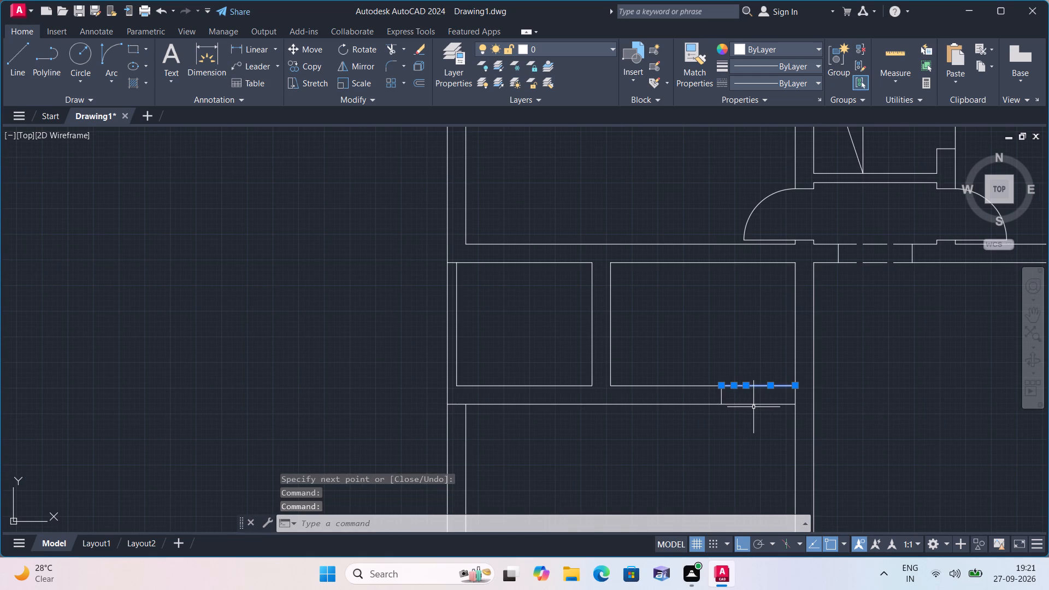
{"action": "key", "text": "Delete"}
Trim both lower cross-wall lines between the jamb line and the vertical wall to open the doorway.
{"action": "type", "text": "trim"}
{"action": "key", "text": "space"}
{"action": "left_click", "coordinate": [743, 380]}
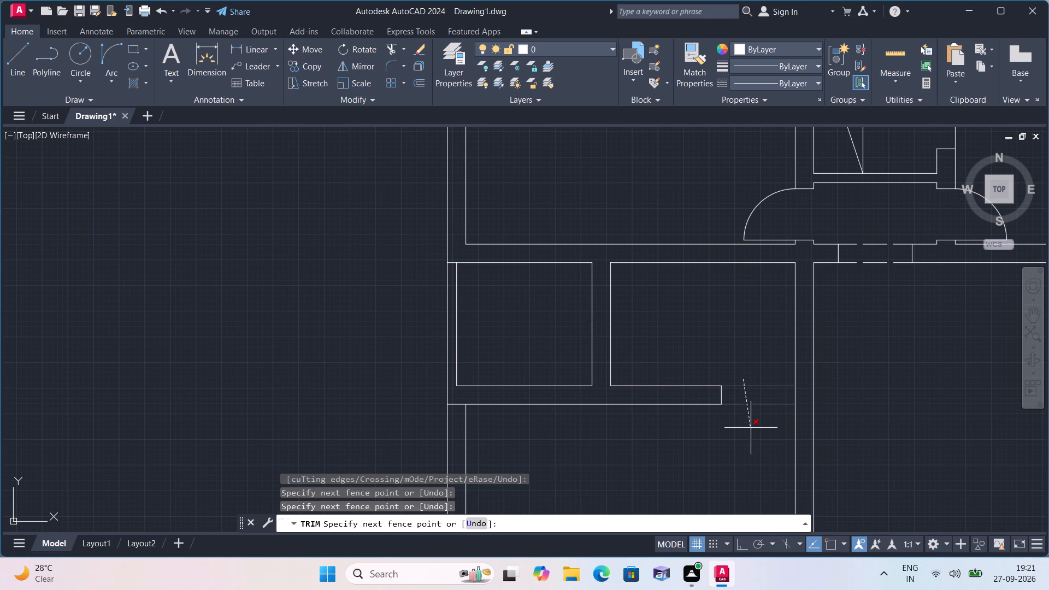
{"action": "left_click", "coordinate": [755, 446]}
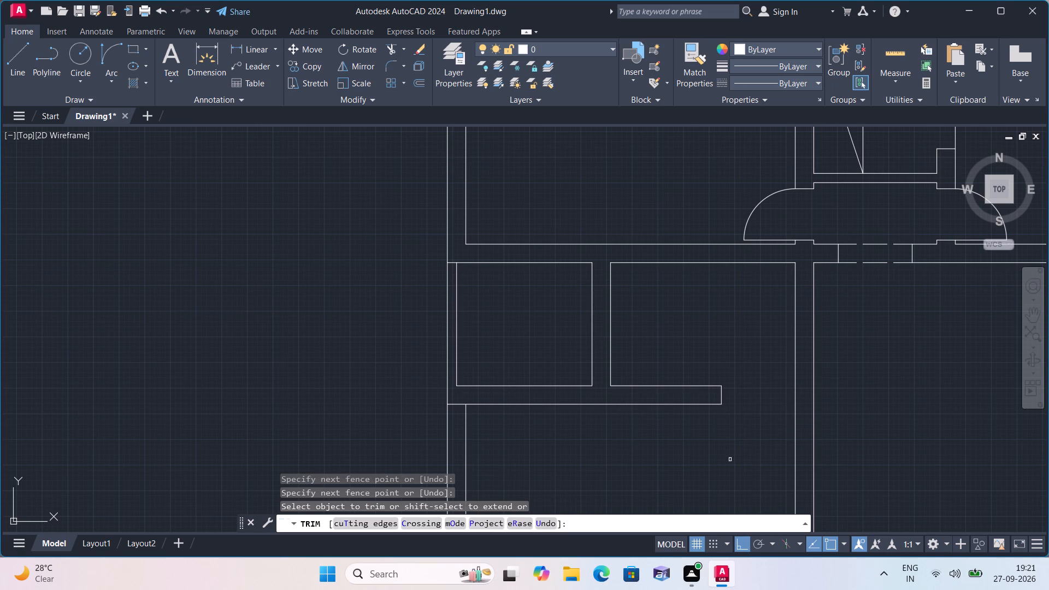
{"action": "key", "text": "space"}
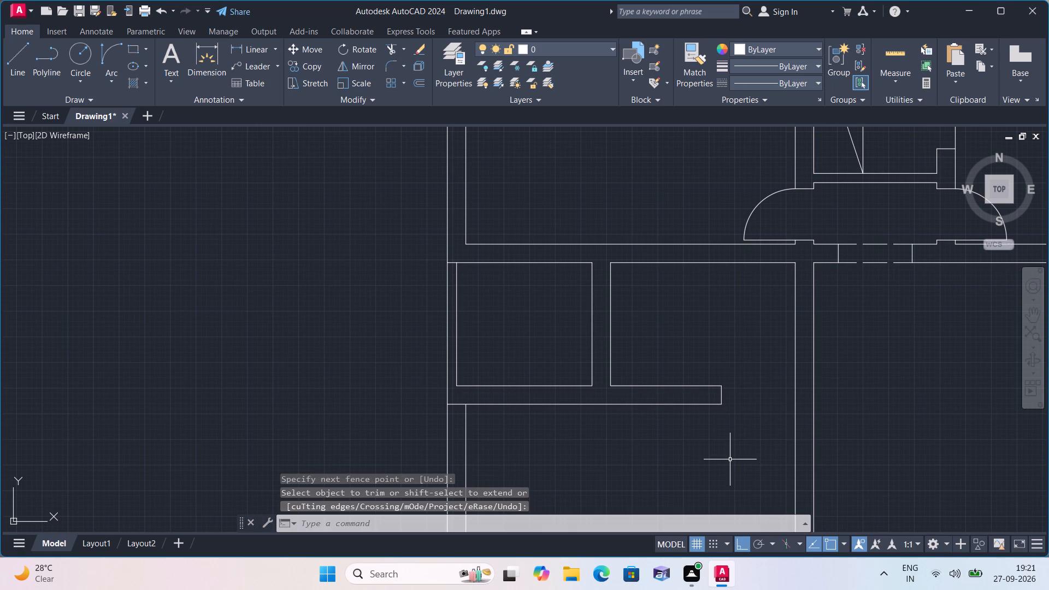
Copy the short horizontal blue window from outside the plan into the wall above the small left room, with Ortho off.
{"action": "scroll", "coordinate": [684, 455], "scroll_direction": "down", "scroll_amount": 1}
{"action": "middle_click_drag", "start_coordinate": [668, 458], "coordinate": [646, 469]}
{"action": "scroll", "coordinate": [661, 458], "scroll_direction": "down", "scroll_amount": 1}
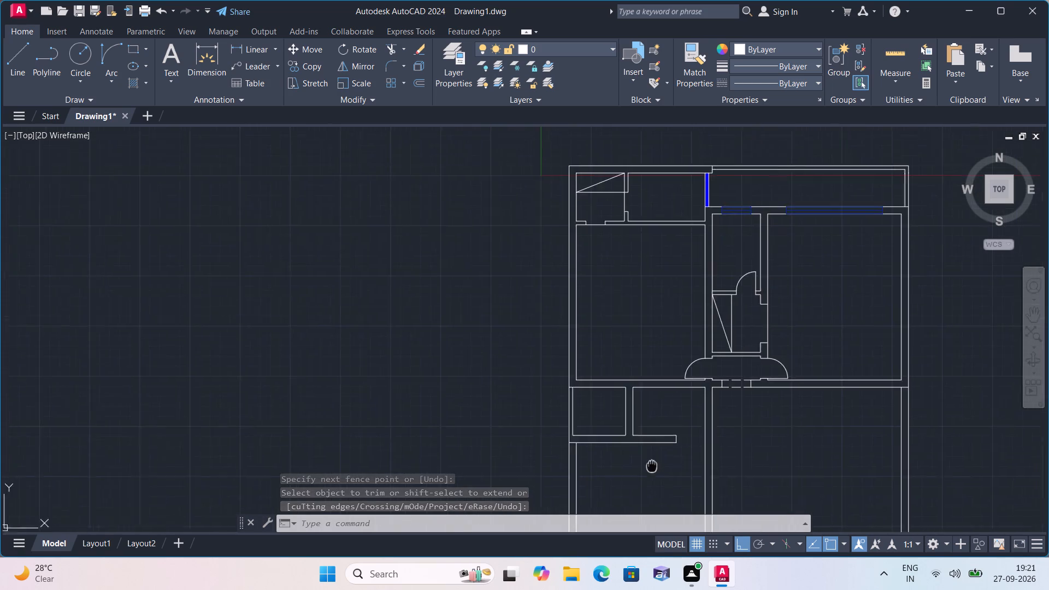
{"action": "middle_click_drag", "start_coordinate": [646, 469], "coordinate": [539, 510]}
{"action": "scroll", "coordinate": [613, 473], "scroll_direction": "down", "scroll_amount": 1}
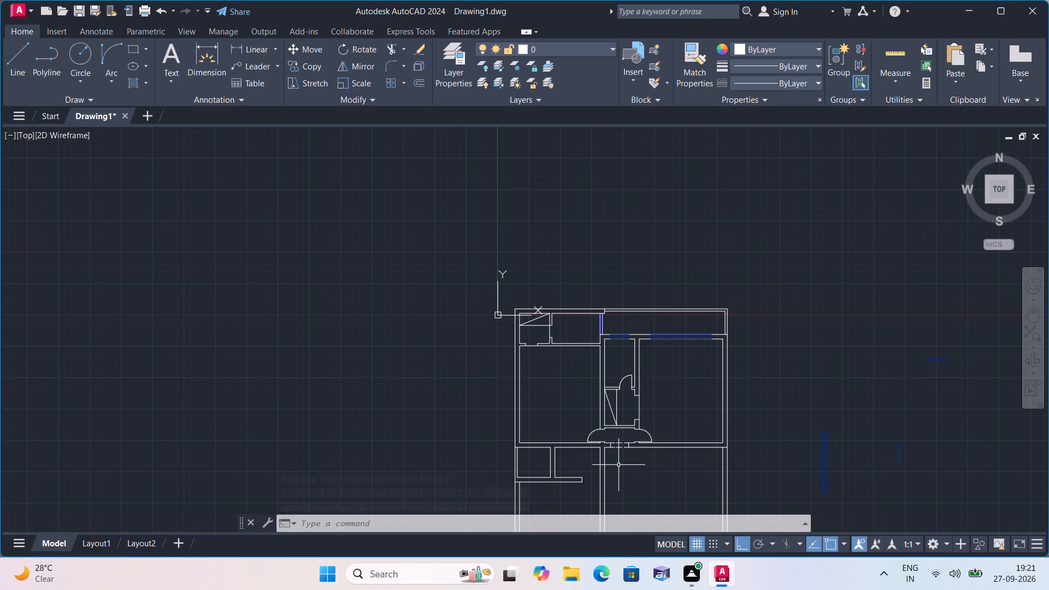
{"action": "scroll", "coordinate": [618, 465], "scroll_direction": "down", "scroll_amount": 1}
{"action": "scroll", "coordinate": [801, 440], "scroll_direction": "up", "scroll_amount": 2}
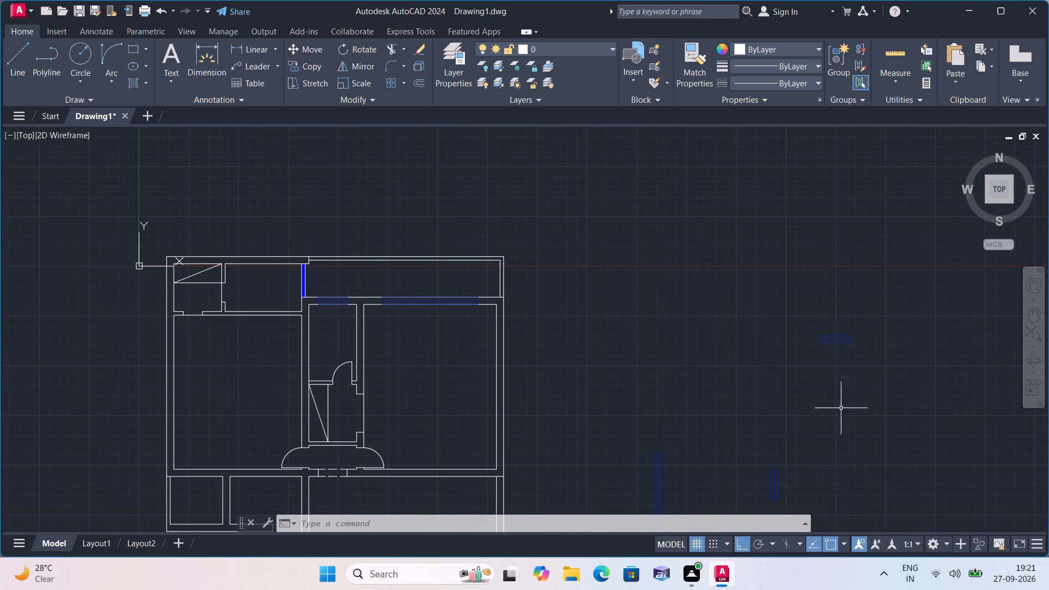
{"action": "scroll", "coordinate": [854, 393], "scroll_direction": "up", "scroll_amount": 2}
{"action": "left_click", "coordinate": [887, 328]}
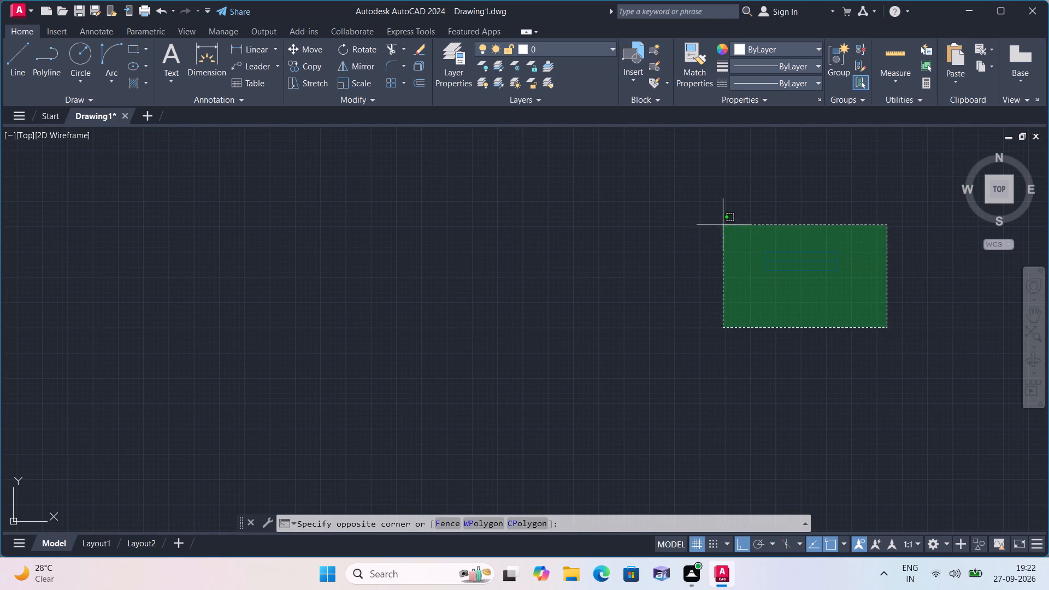
{"action": "left_click", "coordinate": [723, 225]}
{"action": "scroll", "coordinate": [664, 292], "scroll_direction": "down", "scroll_amount": 2}
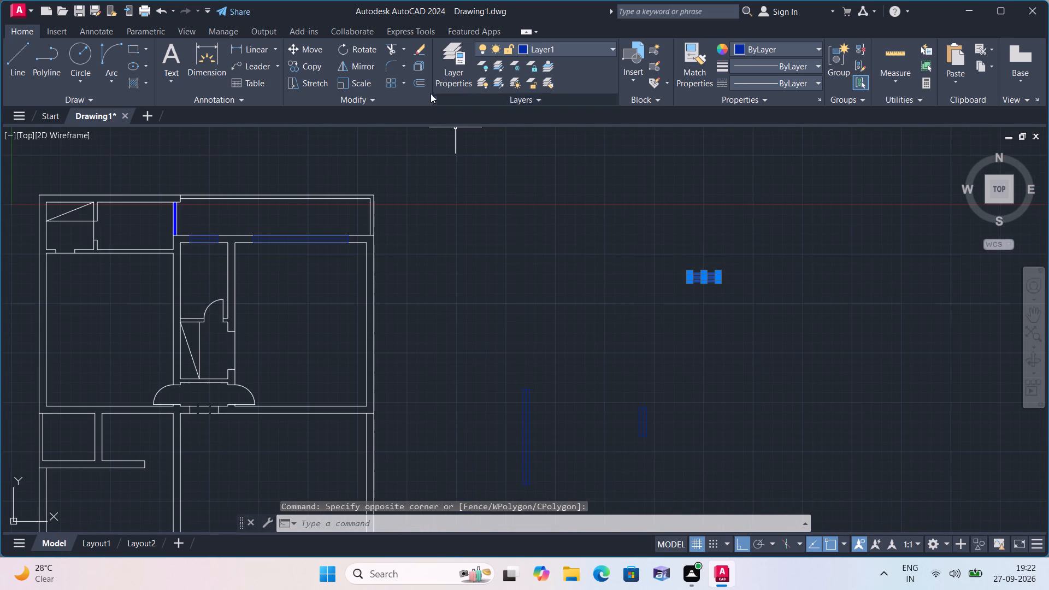
{"action": "left_click", "coordinate": [310, 62]}
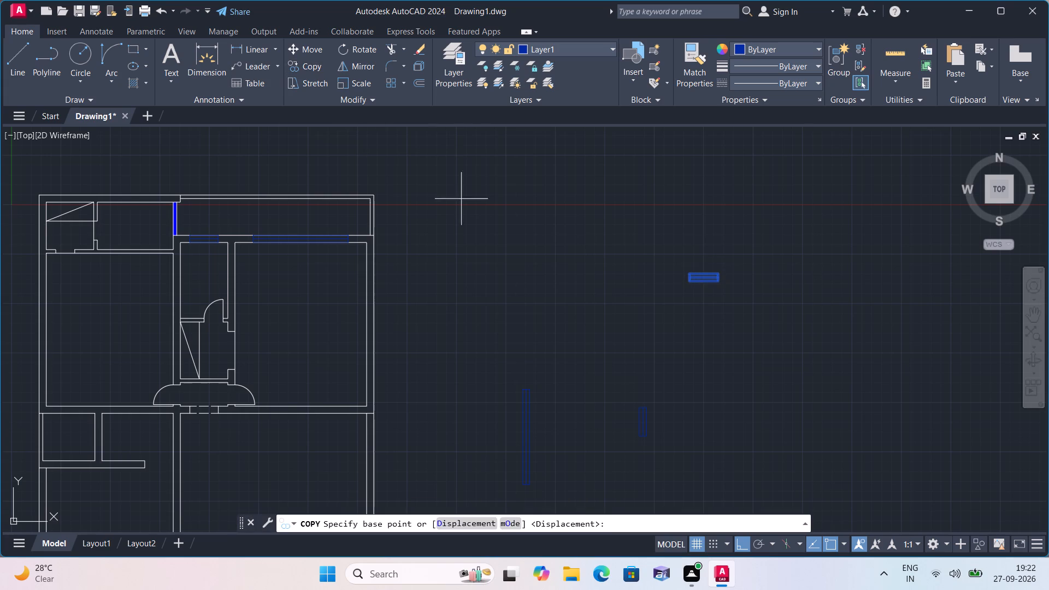
{"action": "left_click", "coordinate": [706, 285]}
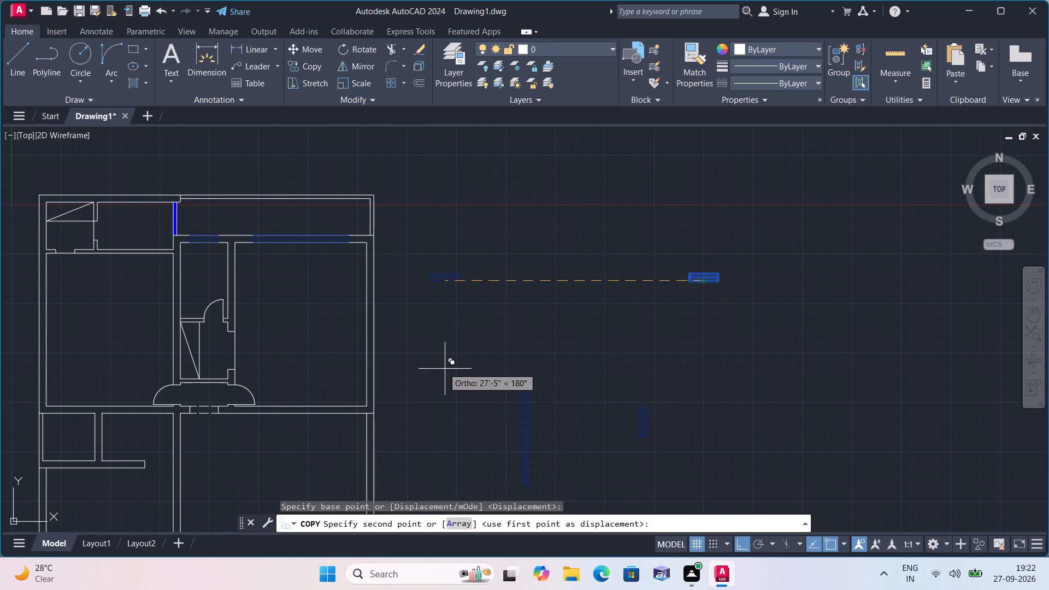
{"action": "key", "text": "F8"}
{"action": "middle_click_drag", "start_coordinate": [449, 368], "coordinate": [449, 367]}
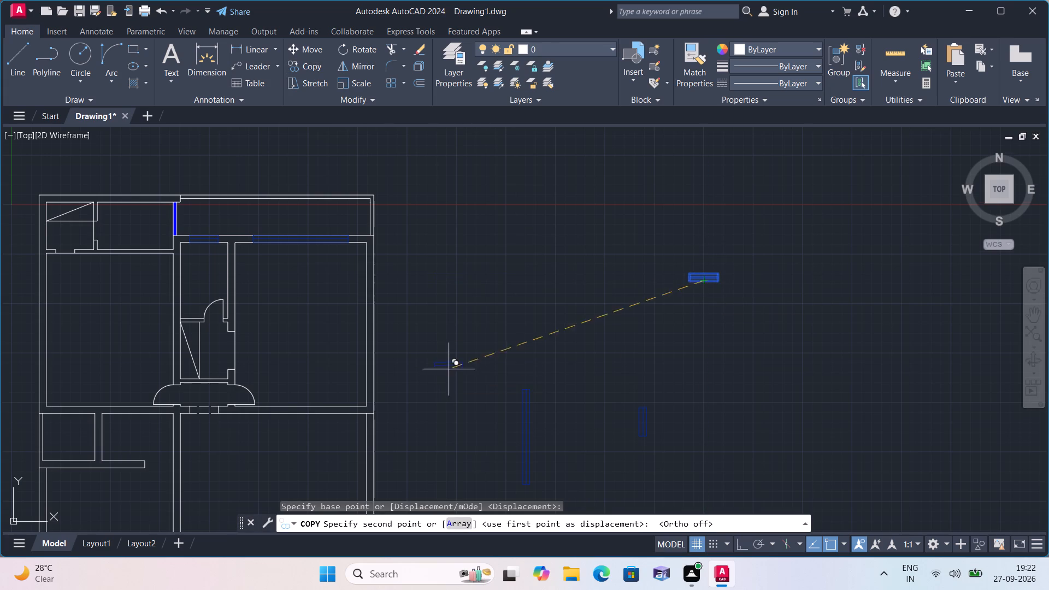
{"action": "middle_click_drag", "start_coordinate": [449, 367], "coordinate": [531, 290]}
{"action": "scroll", "coordinate": [188, 336], "scroll_direction": "up", "scroll_amount": 2}
{"action": "middle_click_drag", "start_coordinate": [231, 388], "coordinate": [340, 330]}
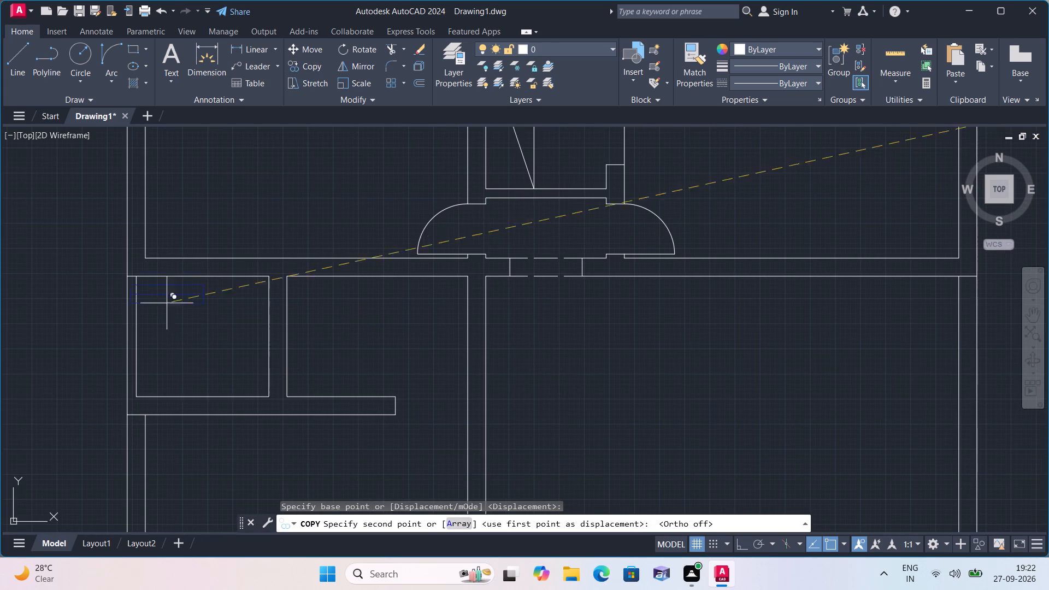
{"action": "left_click", "coordinate": [197, 280]}
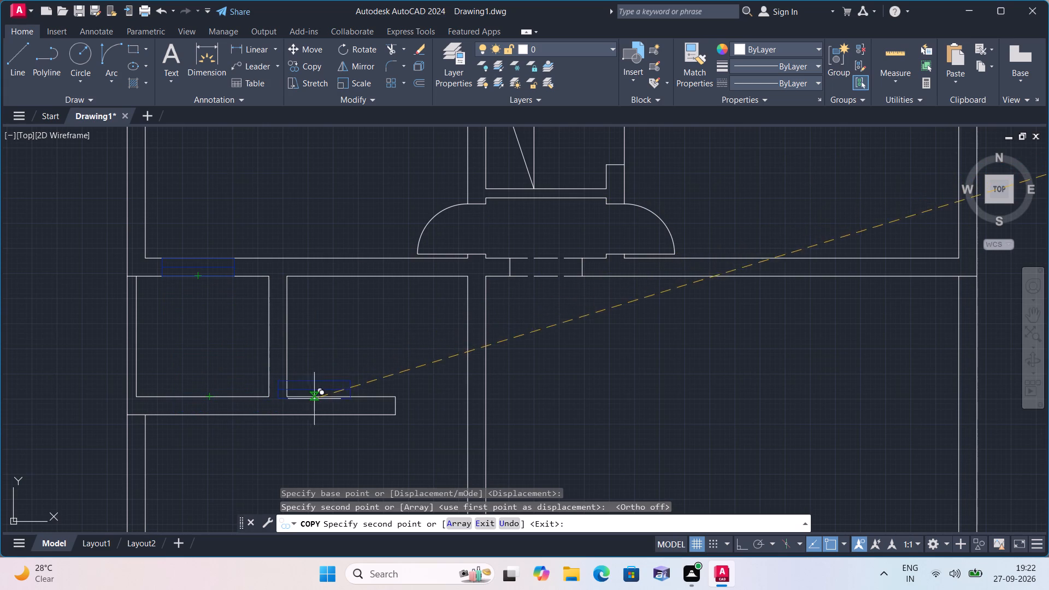
{"action": "key", "text": "Escape"}
Move the original short horizontal blue window into the lower cross wall beneath the small left room.
{"action": "scroll", "coordinate": [500, 333], "scroll_direction": "down", "scroll_amount": 2}
{"action": "middle_click_drag", "start_coordinate": [747, 306], "coordinate": [710, 325]}
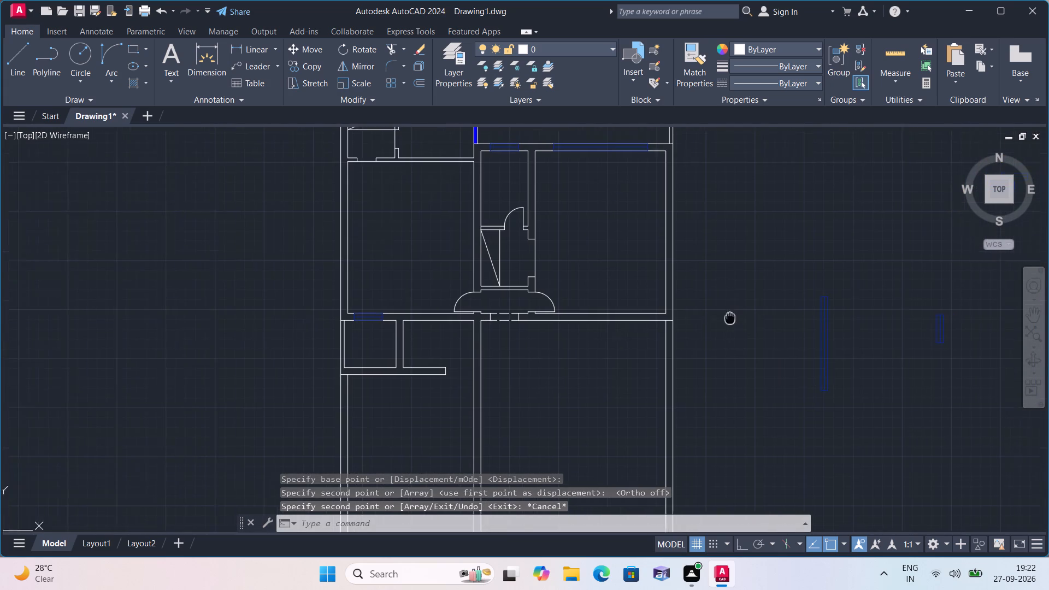
{"action": "middle_click_drag", "start_coordinate": [710, 325], "coordinate": [633, 352]}
{"action": "left_click_drag", "start_coordinate": [847, 201], "coordinate": [864, 199]}
{"action": "left_click", "coordinate": [929, 250]}
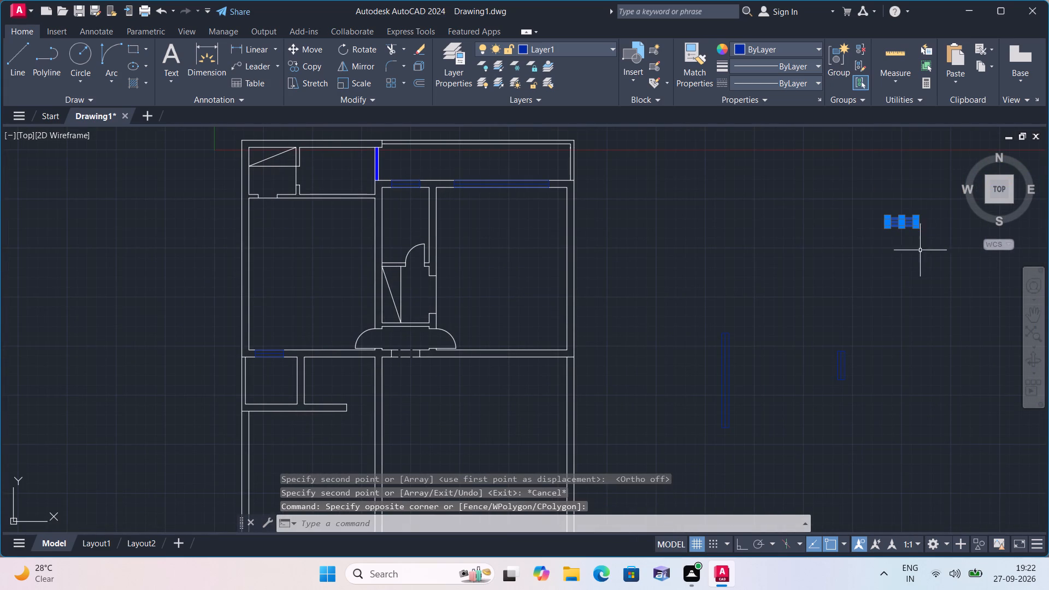
{"action": "left_click", "coordinate": [310, 52]}
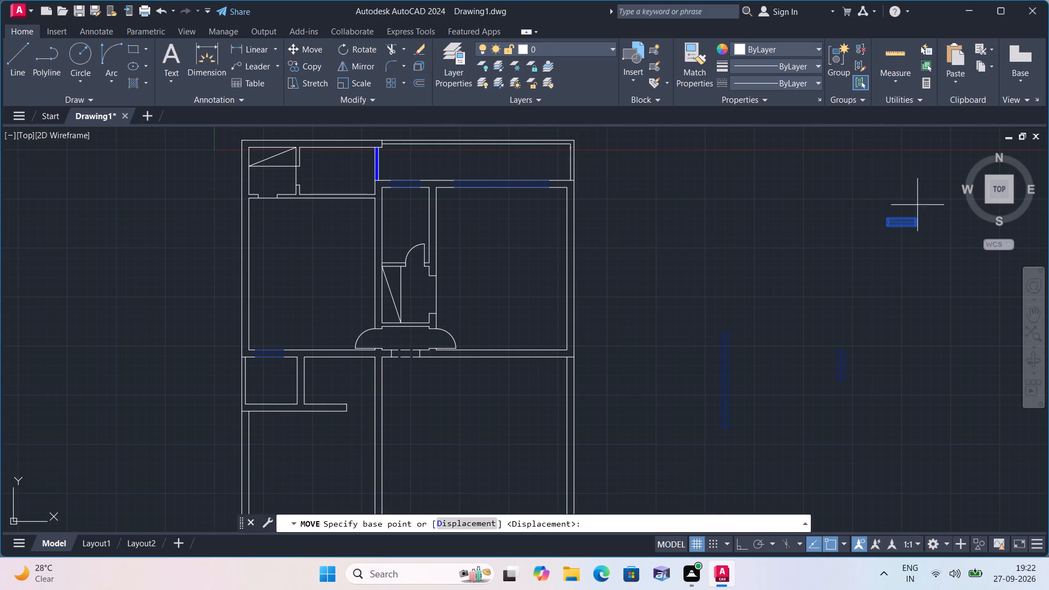
{"action": "left_click", "coordinate": [905, 217]}
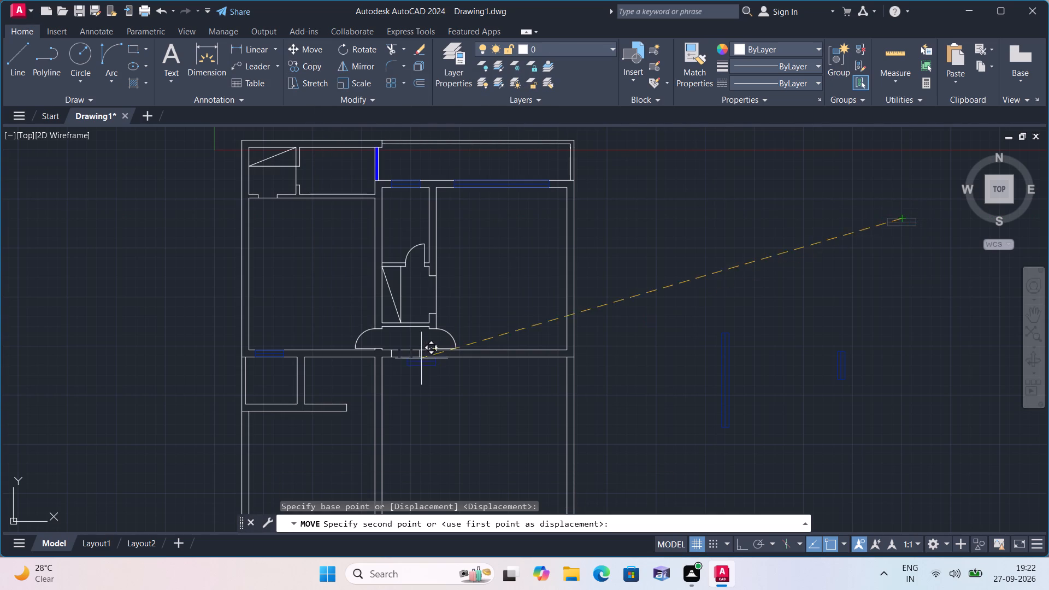
{"action": "scroll", "coordinate": [272, 397], "scroll_direction": "up", "scroll_amount": 2}
{"action": "left_click", "coordinate": [266, 416]}
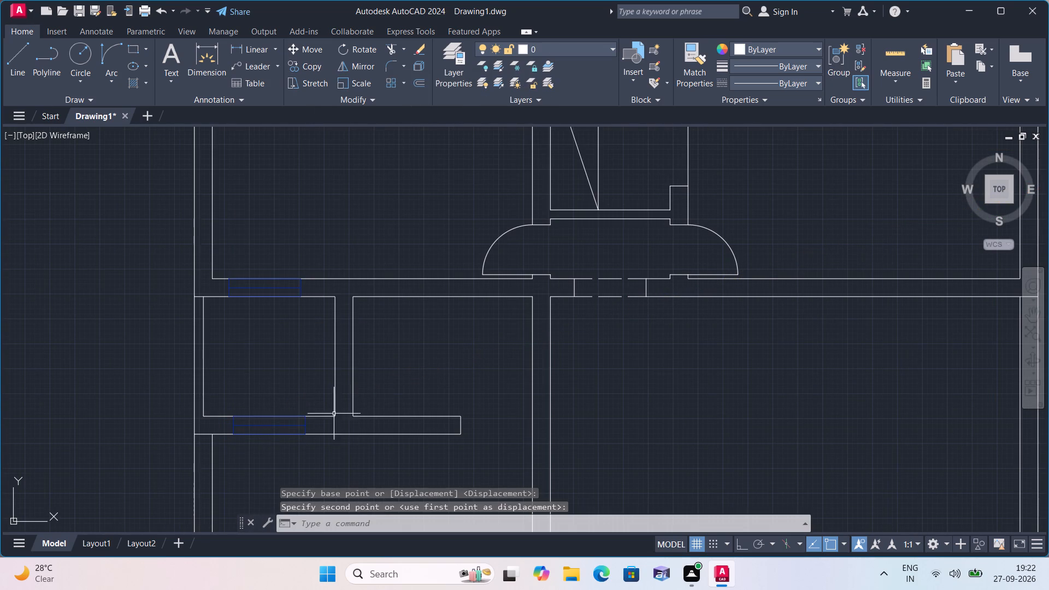
Move the short vertical blue window from outside the plan into the partition on the small room's right side.
{"action": "scroll", "coordinate": [459, 419], "scroll_direction": "down", "scroll_amount": 1}
{"action": "middle_click_drag", "start_coordinate": [895, 396], "coordinate": [750, 345]}
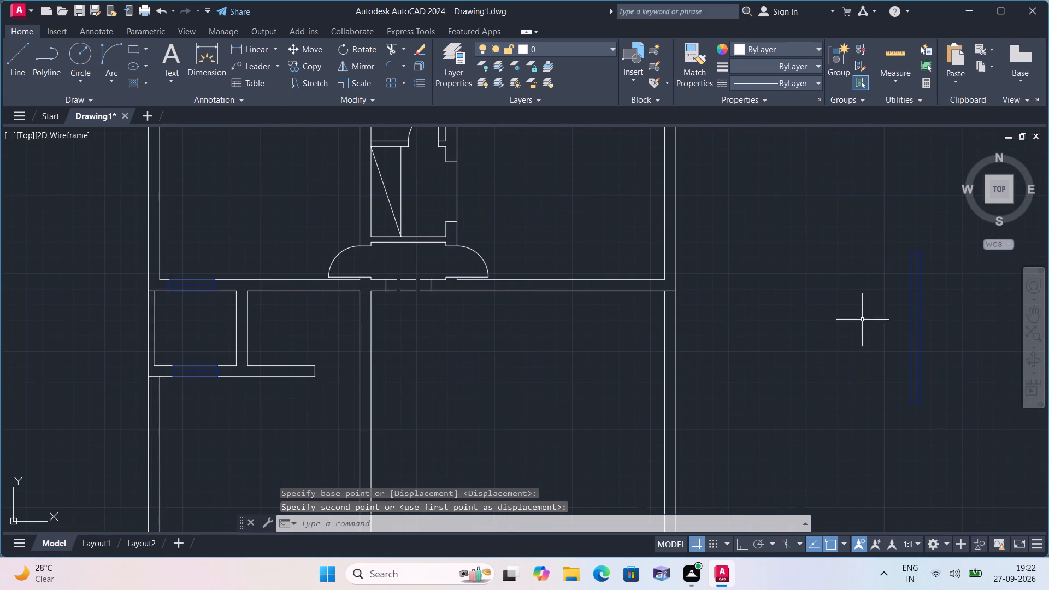
{"action": "scroll", "coordinate": [837, 320], "scroll_direction": "down", "scroll_amount": 1}
{"action": "middle_click_drag", "start_coordinate": [836, 338], "coordinate": [832, 414]}
{"action": "middle_click_drag", "start_coordinate": [815, 421], "coordinate": [715, 363]}
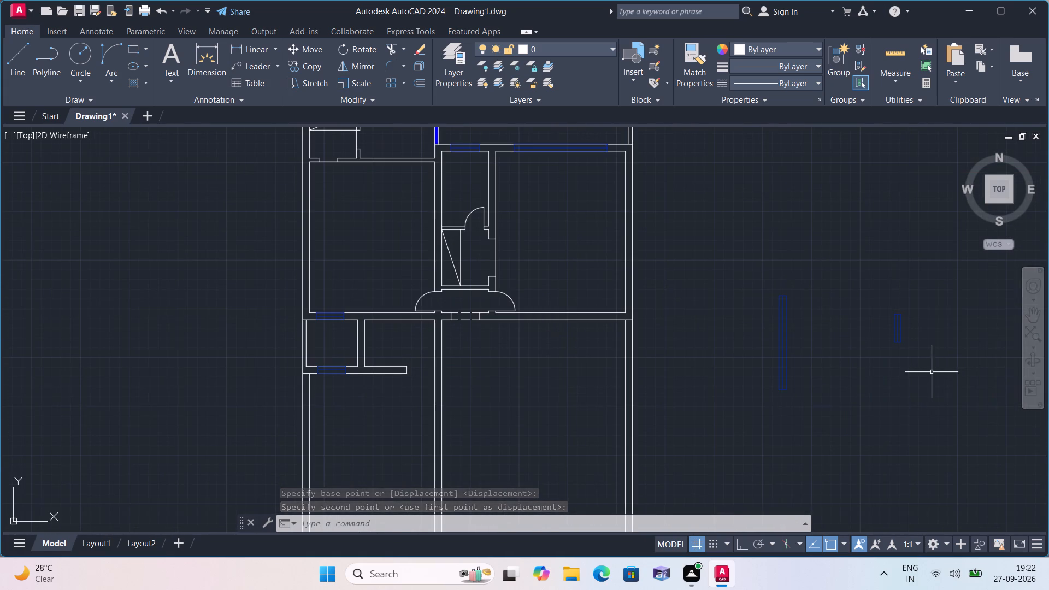
{"action": "left_click_drag", "start_coordinate": [928, 371], "coordinate": [898, 331]}
{"action": "left_click", "coordinate": [865, 286]}
{"action": "left_click", "coordinate": [310, 49]}
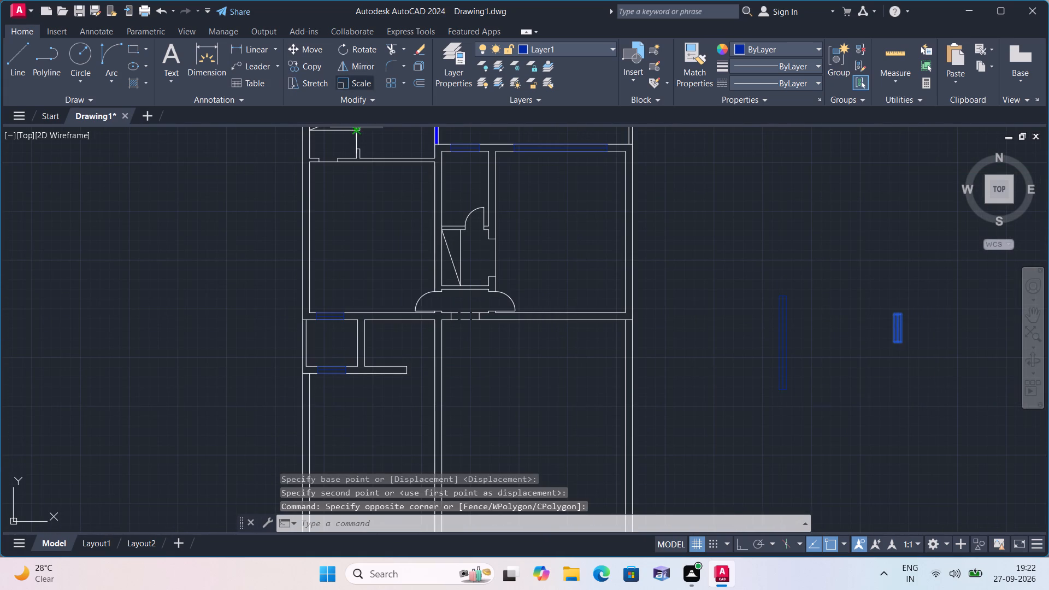
{"action": "left_click", "coordinate": [894, 327]}
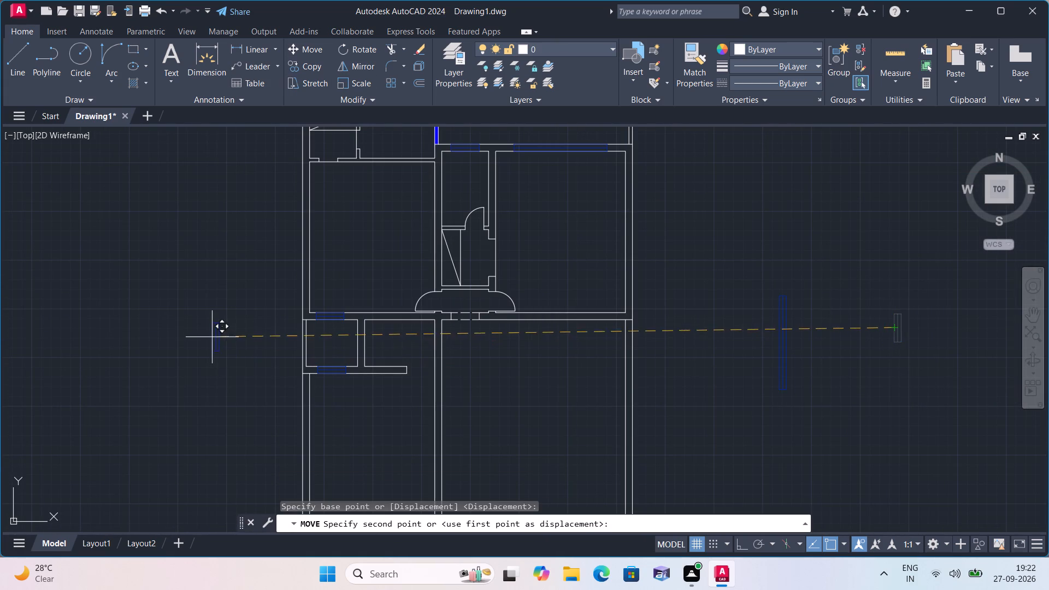
{"action": "scroll", "coordinate": [340, 346], "scroll_direction": "up", "scroll_amount": 1}
{"action": "left_click", "coordinate": [368, 339]}
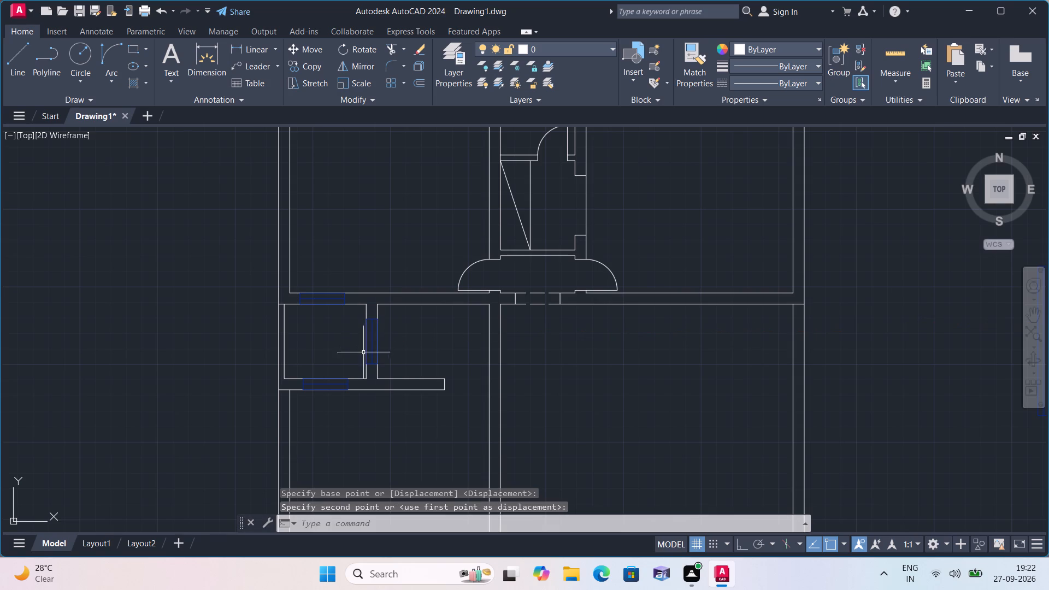
Set the dashed ACAD linetype and draw two dashed lines across the lower cross-wall opening, from the jamb's corners to the vertical wall.
{"action": "scroll", "coordinate": [386, 400], "scroll_direction": "up", "scroll_amount": 1}
{"action": "middle_click_drag", "start_coordinate": [390, 411], "coordinate": [391, 421]}
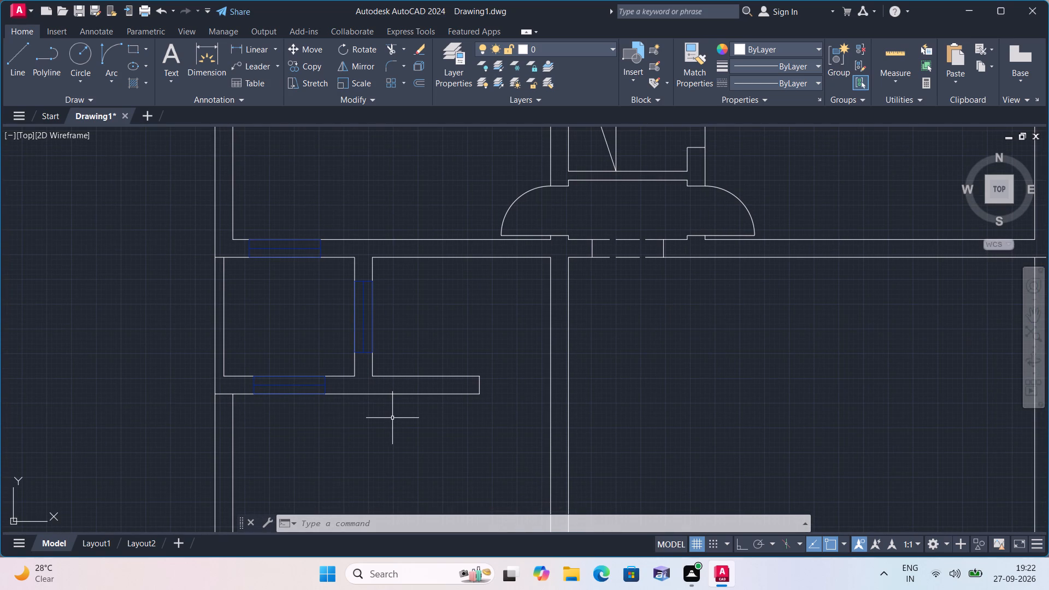
{"action": "left_click", "coordinate": [784, 88]}
{"action": "left_click", "coordinate": [771, 130]}
{"action": "key", "text": "l"}
{"action": "key", "text": "space"}
{"action": "left_click", "coordinate": [478, 374]}
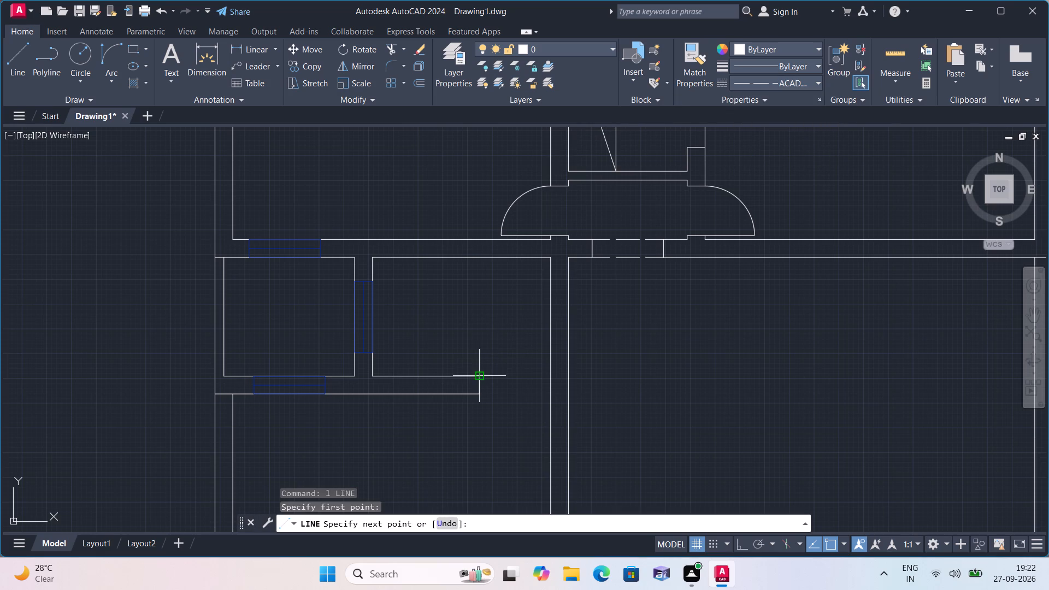
{"action": "left_click", "coordinate": [551, 376]}
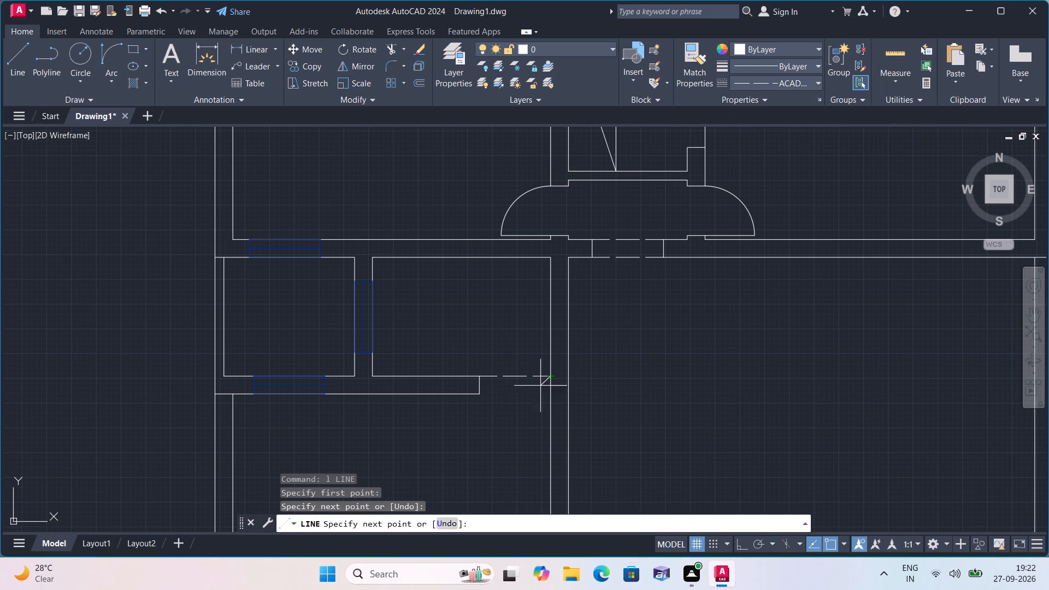
{"action": "key", "text": "space"}
{"action": "key", "text": "space"}
{"action": "left_click", "coordinate": [482, 397]}
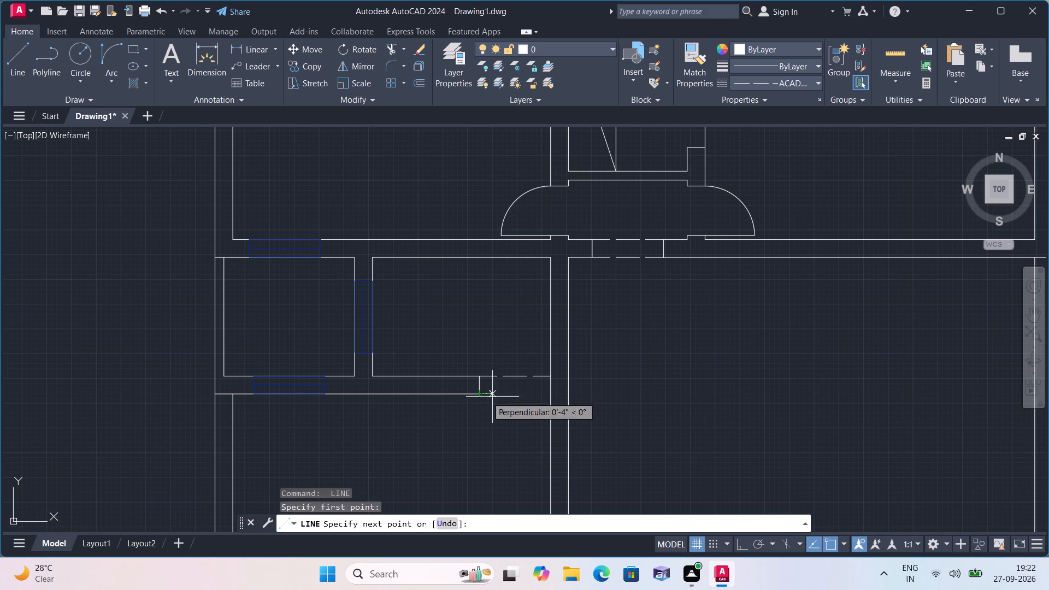
{"action": "left_click", "coordinate": [553, 392]}
{"action": "key", "text": "space"}
{"action": "middle_click_drag", "start_coordinate": [621, 384], "coordinate": [610, 348]}
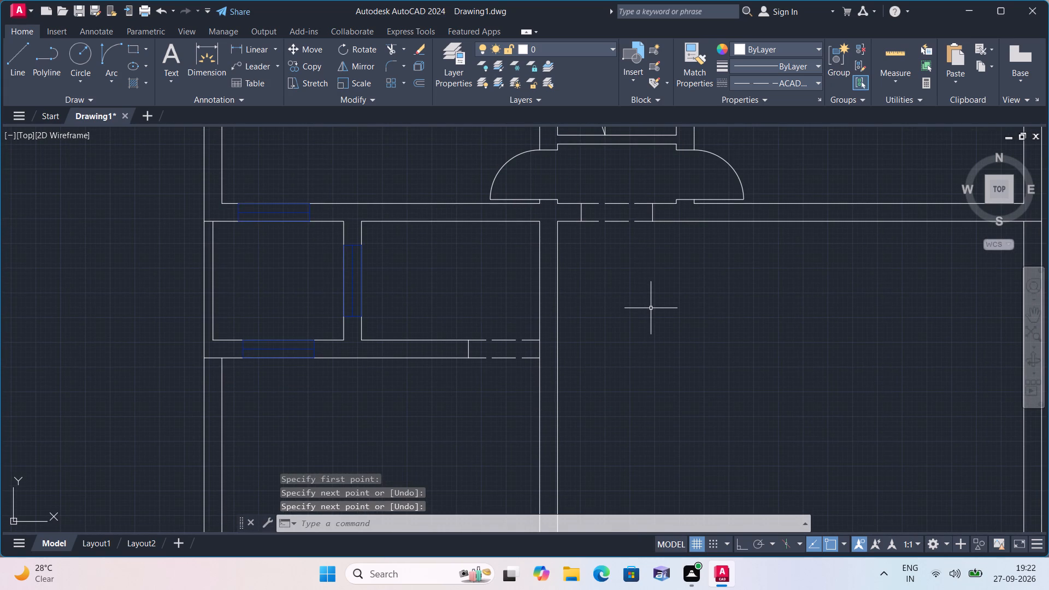
Set the linetype to ByLayer and draw a jamb across the central vertical wall, 1' below the lower cross wall, erasing the 1' guide line.
{"action": "left_click", "coordinate": [767, 81]}
{"action": "left_click", "coordinate": [761, 99]}
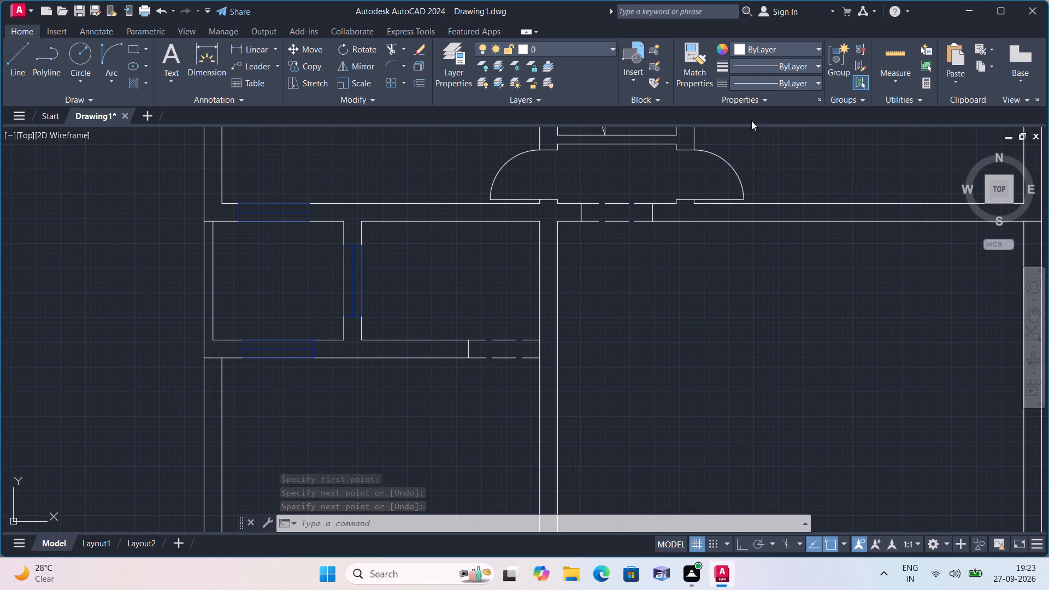
{"action": "type", "text": "l"}
{"action": "key", "text": "space"}
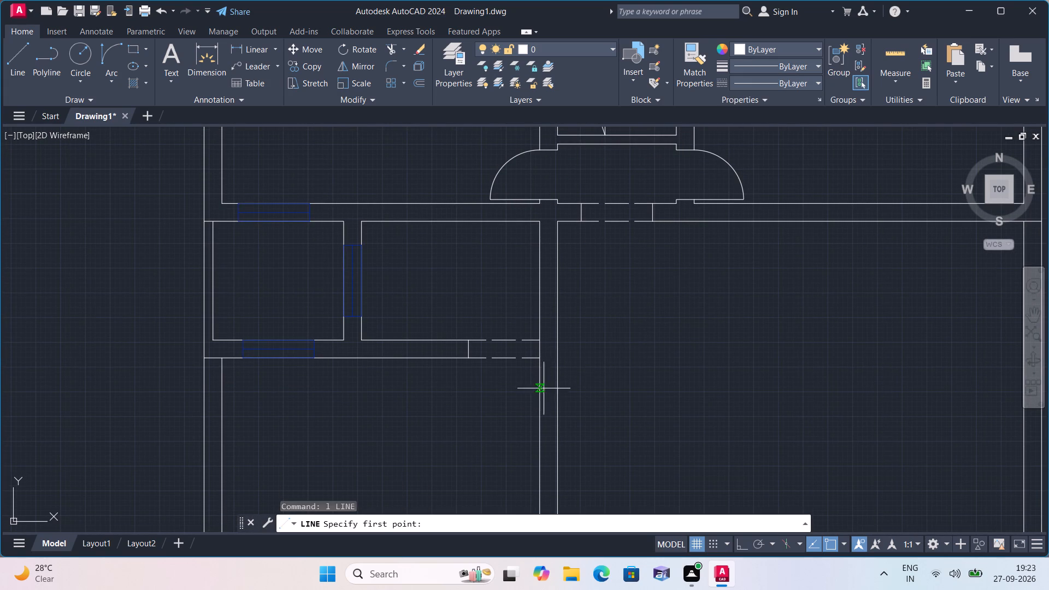
{"action": "middle_click_drag", "start_coordinate": [522, 393], "coordinate": [506, 355]}
{"action": "left_click", "coordinate": [524, 323]}
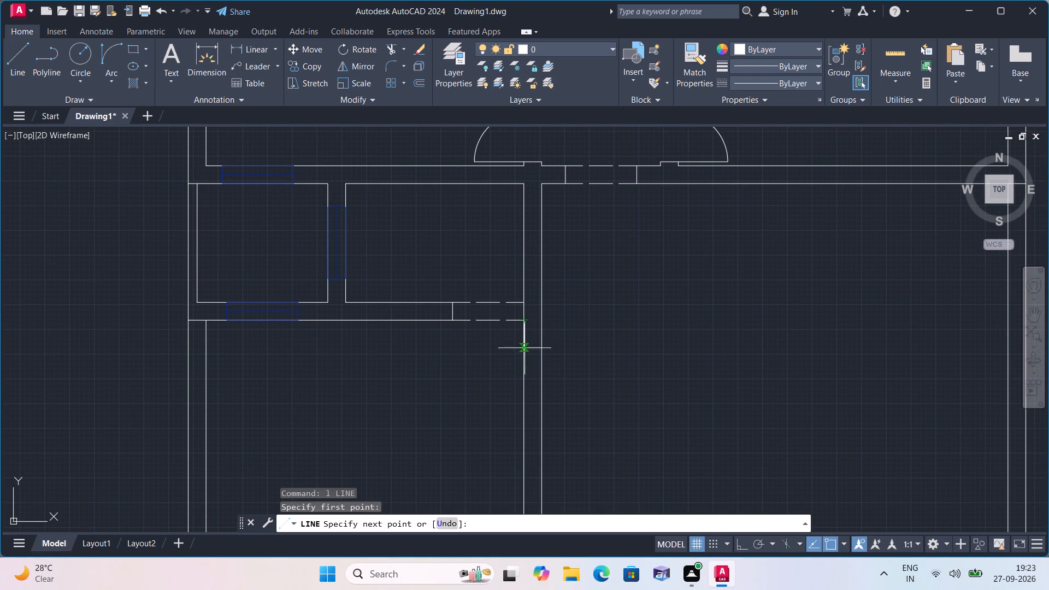
{"action": "type", "text": "1'"}
{"action": "key", "text": "space"}
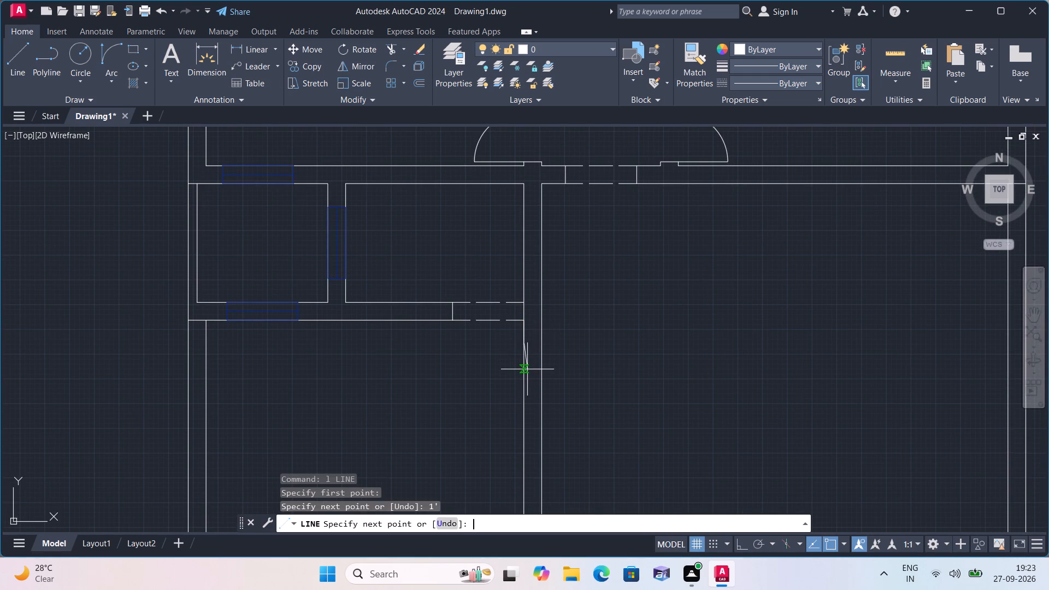
{"action": "left_click", "coordinate": [544, 347]}
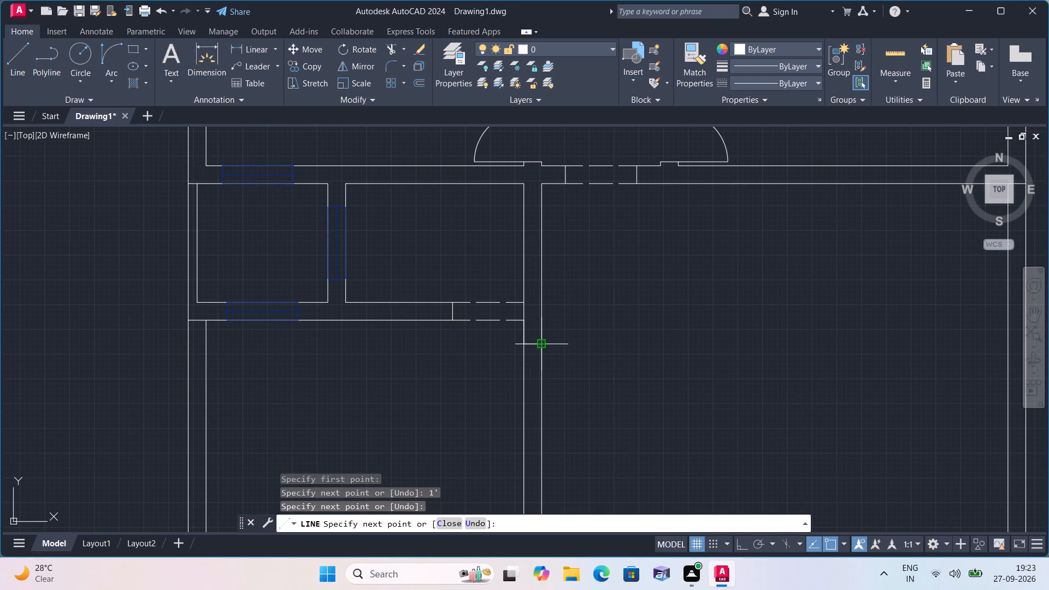
{"action": "key", "text": "space"}
{"action": "left_click", "coordinate": [524, 337]}
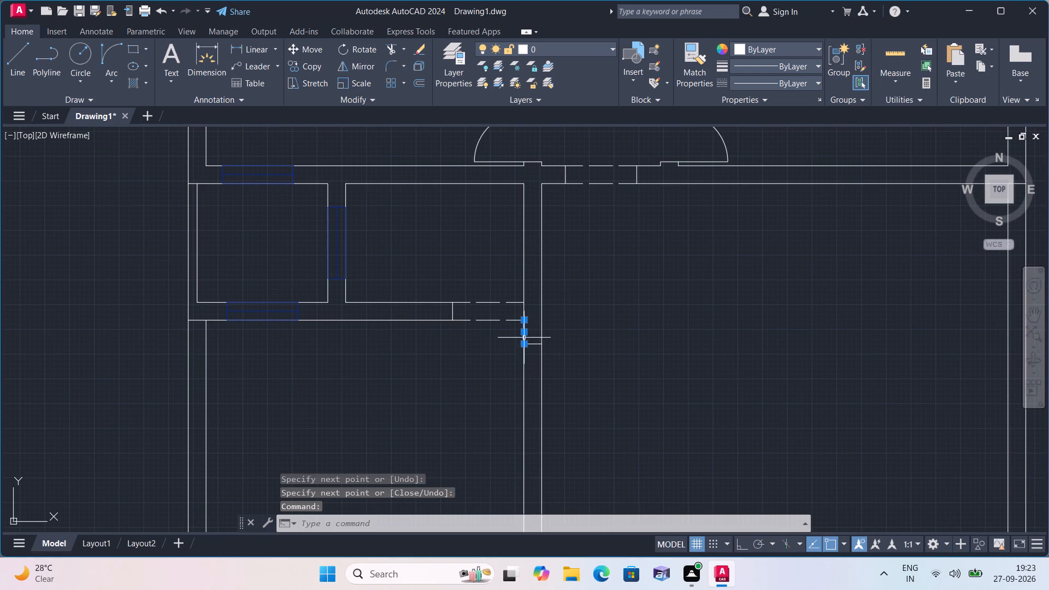
{"action": "key", "text": "Delete"}
Offset the lower face line of the cross wall 9'3" downward to start a new cross wall.
{"action": "middle_click_drag", "start_coordinate": [615, 361], "coordinate": [612, 272]}
{"action": "scroll", "coordinate": [611, 359], "scroll_direction": "down", "scroll_amount": 1}
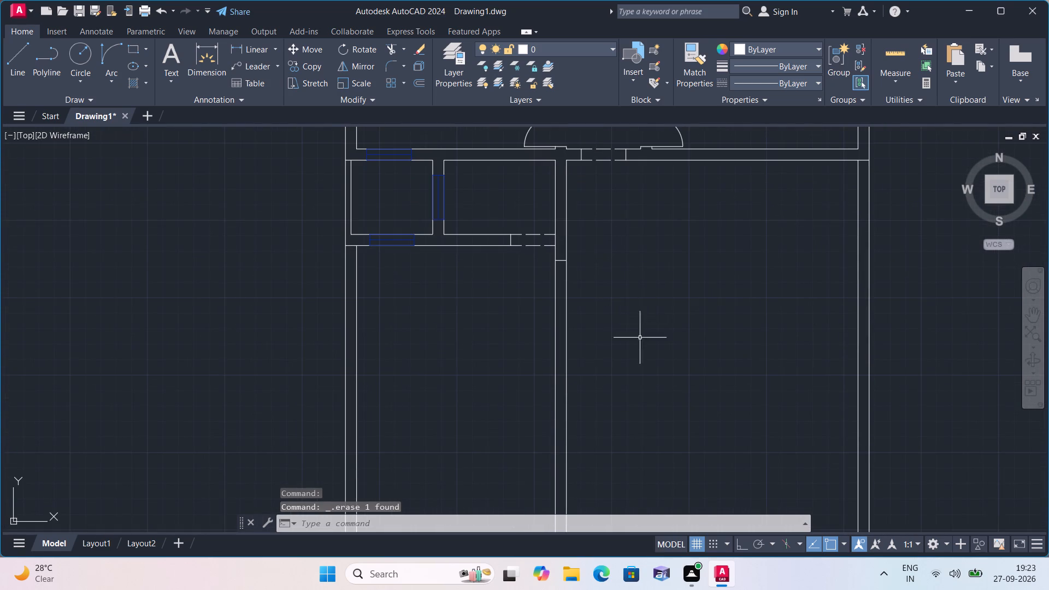
{"action": "middle_click_drag", "start_coordinate": [620, 361], "coordinate": [614, 322]}
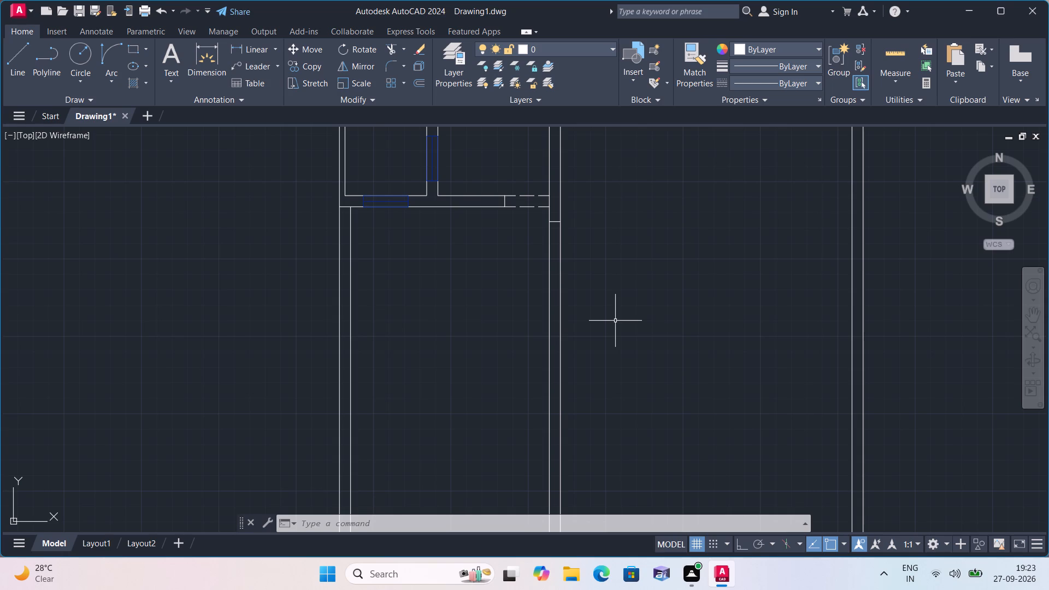
{"action": "key", "text": "o"}
{"action": "type", "text": "ff"}
{"action": "key", "text": "space"}
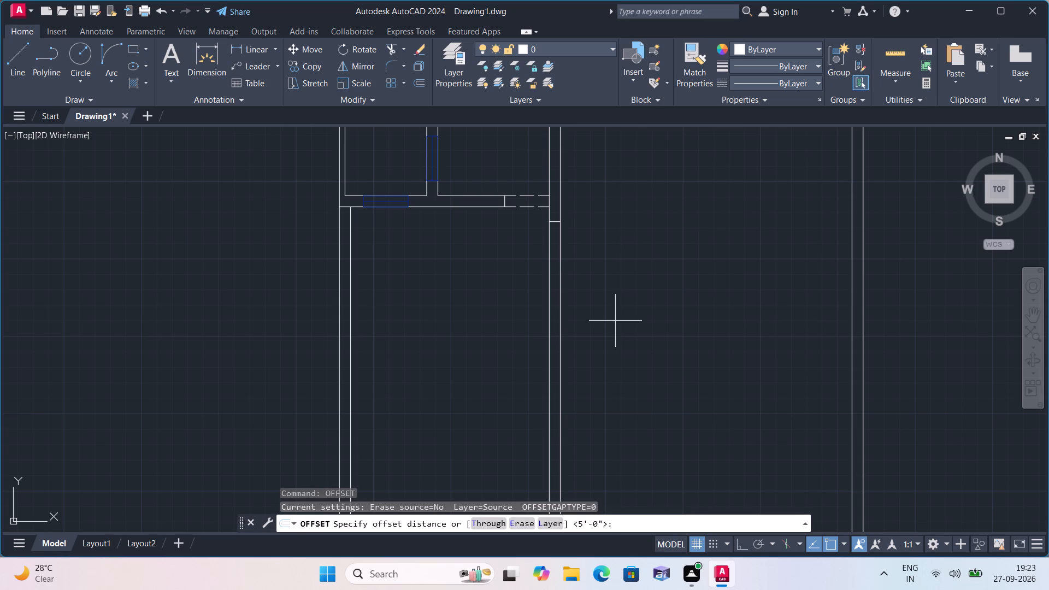
{"action": "type", "text": "9'3\""}
{"action": "key", "text": "space"}
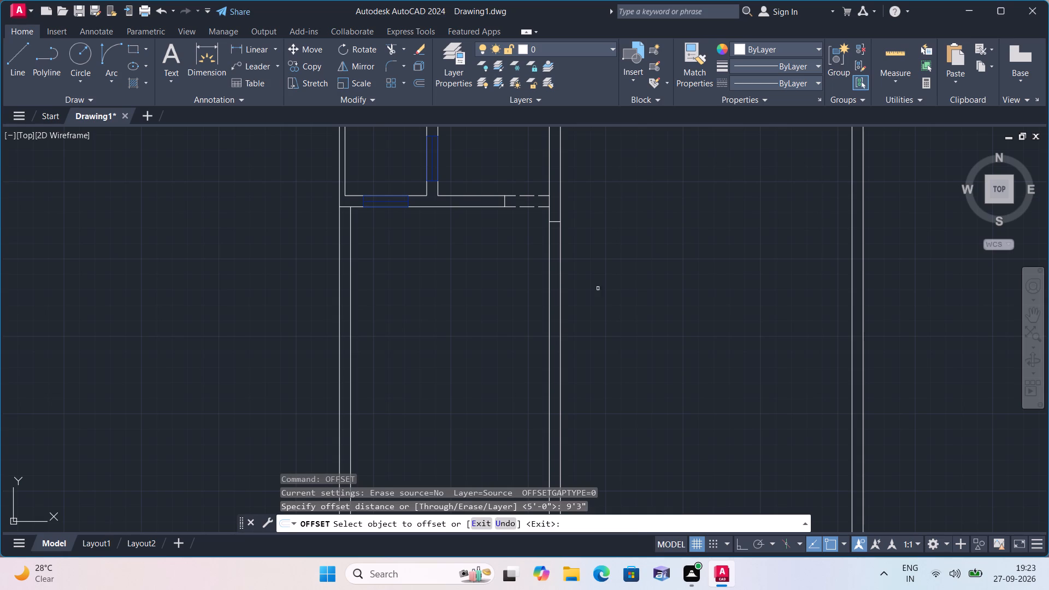
{"action": "left_click", "coordinate": [484, 208]}
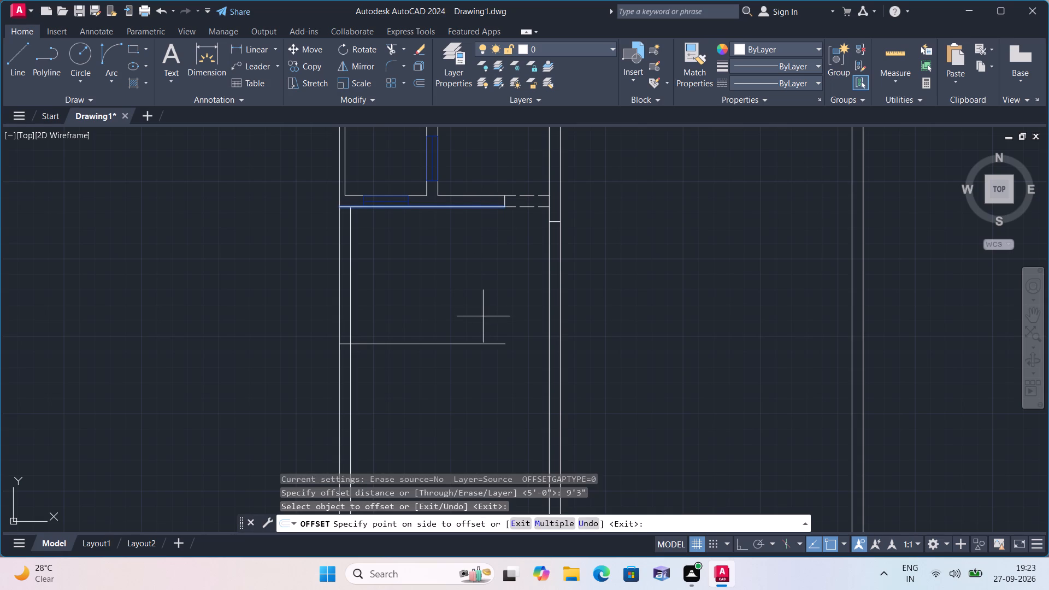
{"action": "left_click", "coordinate": [483, 316]}
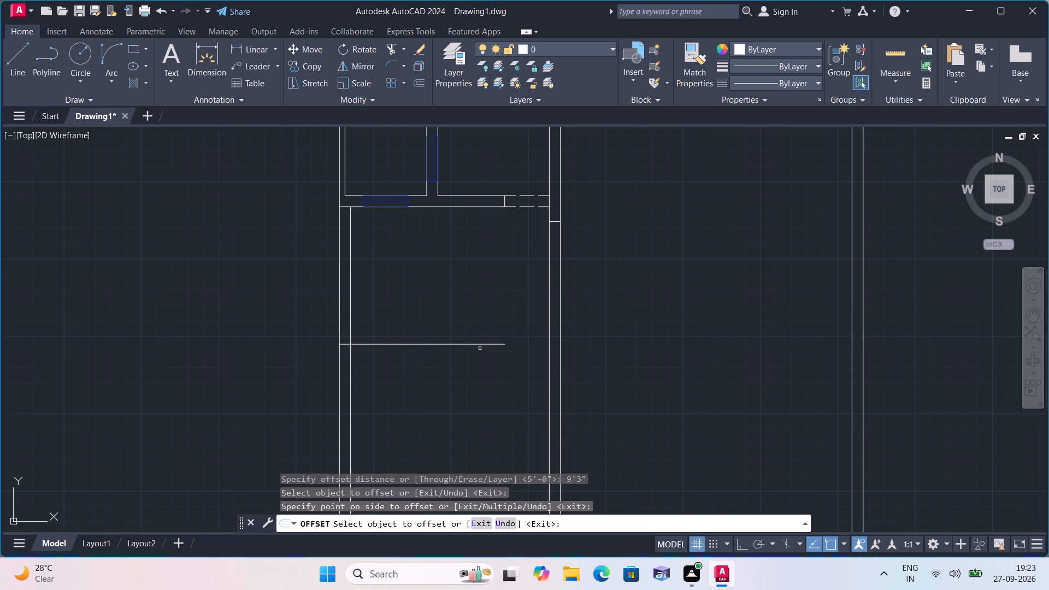
{"action": "key", "text": "space"}
Offset the new cross-wall line 9" downward to give the wall its thickness.
{"action": "key", "text": "space"}
{"action": "type", "text": "9\""}
{"action": "key", "text": "space"}
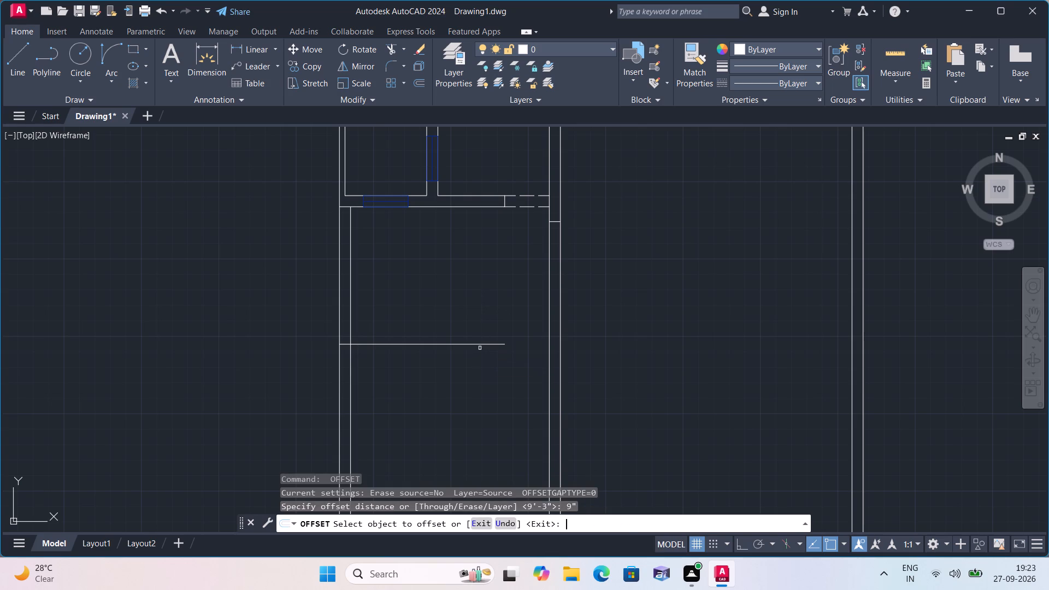
{"action": "left_click", "coordinate": [439, 345]}
{"action": "left_click", "coordinate": [437, 386]}
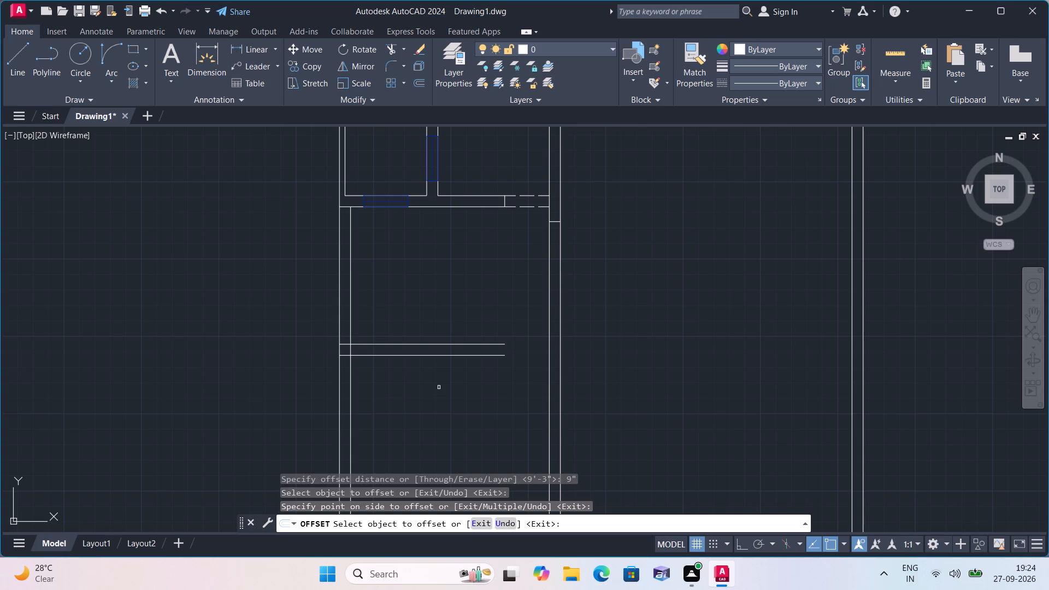
{"action": "key", "text": "Escape"}
Extend both new cross-wall lines through to the far face of the central vertical wall.
{"action": "type", "text": "exte"}
{"action": "key", "text": "space"}
{"action": "left_click", "coordinate": [429, 338]}
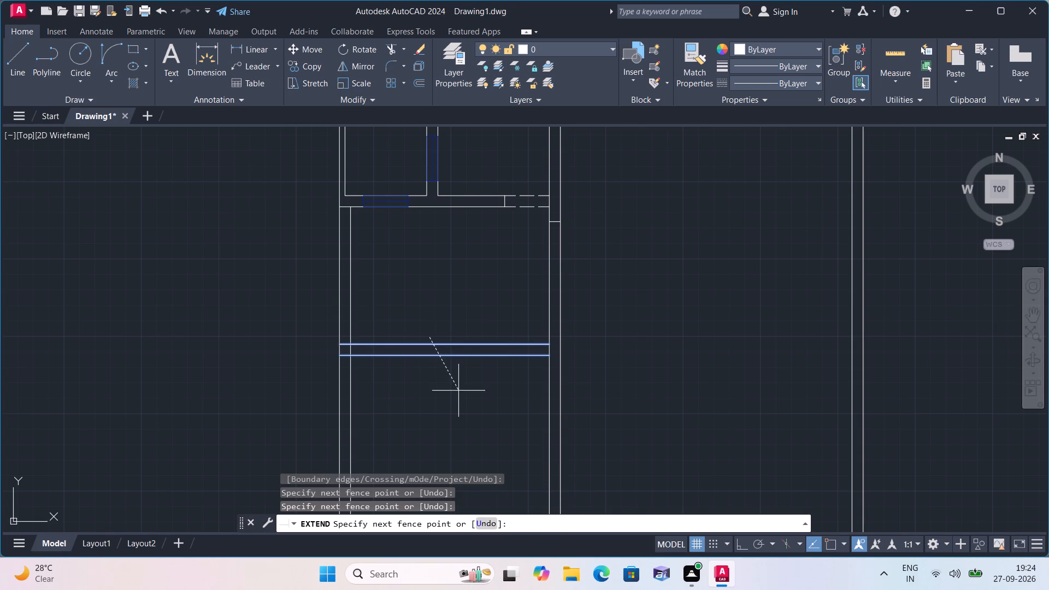
{"action": "left_click", "coordinate": [458, 391]}
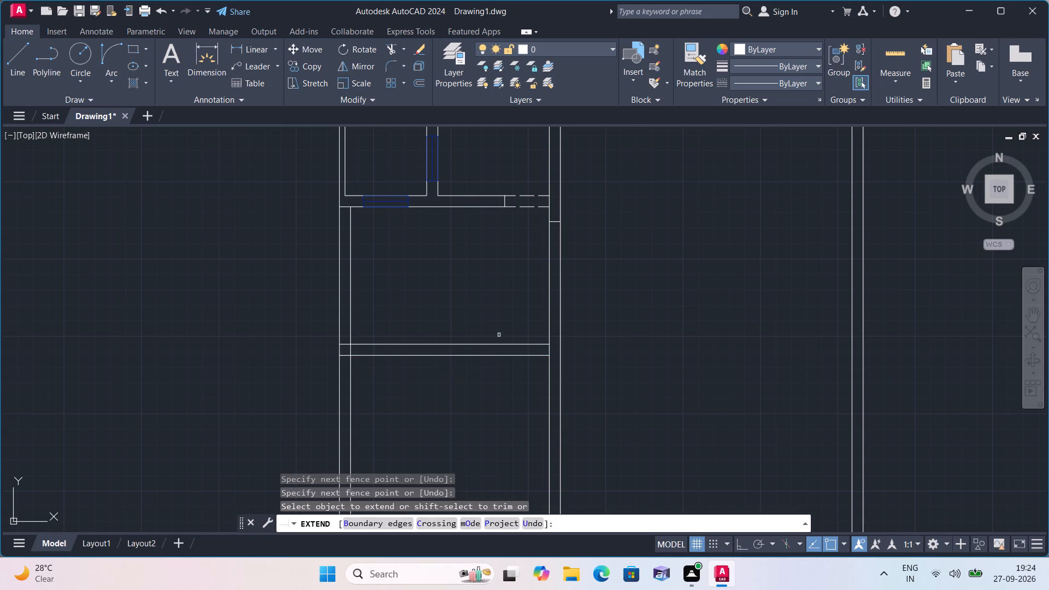
{"action": "left_click_drag", "start_coordinate": [493, 330], "coordinate": [501, 370]}
{"action": "key", "text": "Escape"}
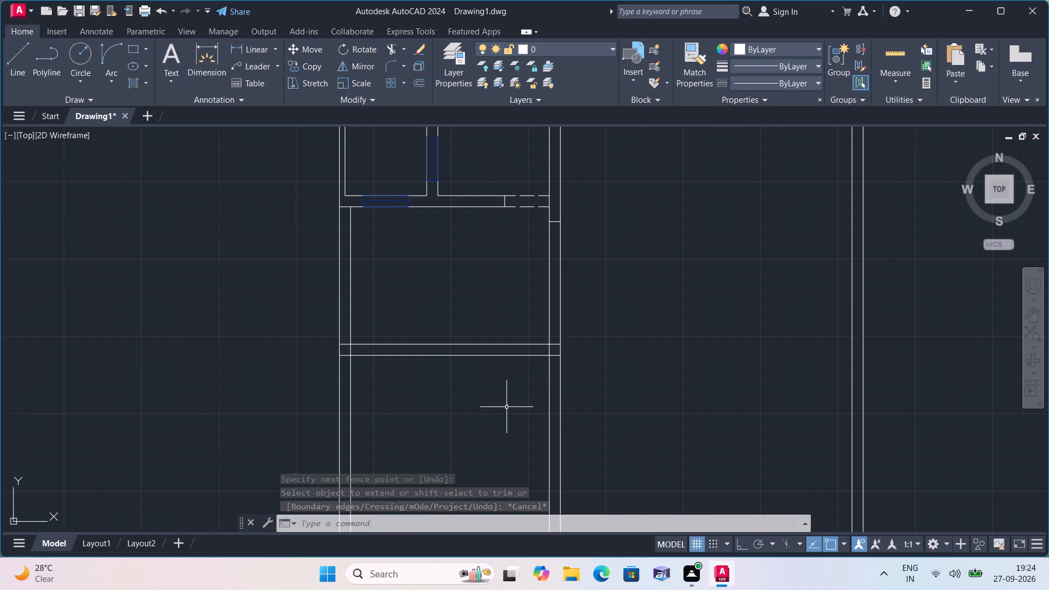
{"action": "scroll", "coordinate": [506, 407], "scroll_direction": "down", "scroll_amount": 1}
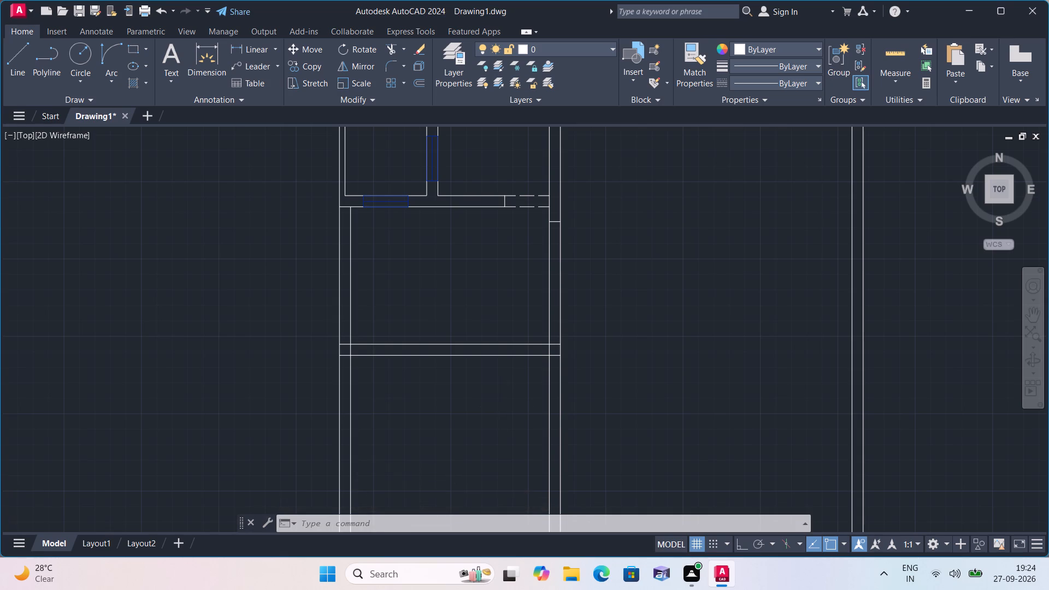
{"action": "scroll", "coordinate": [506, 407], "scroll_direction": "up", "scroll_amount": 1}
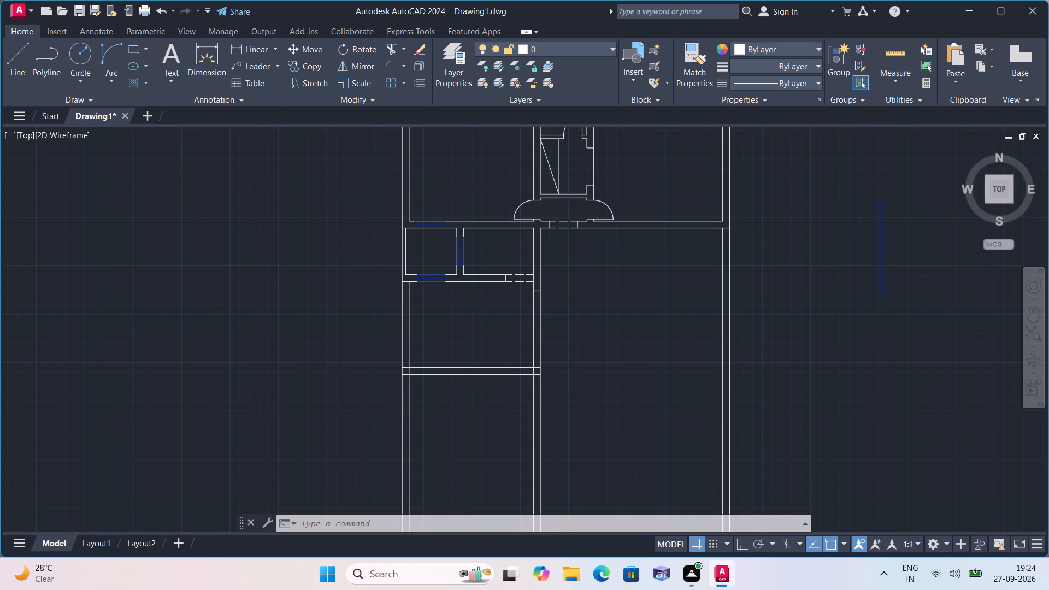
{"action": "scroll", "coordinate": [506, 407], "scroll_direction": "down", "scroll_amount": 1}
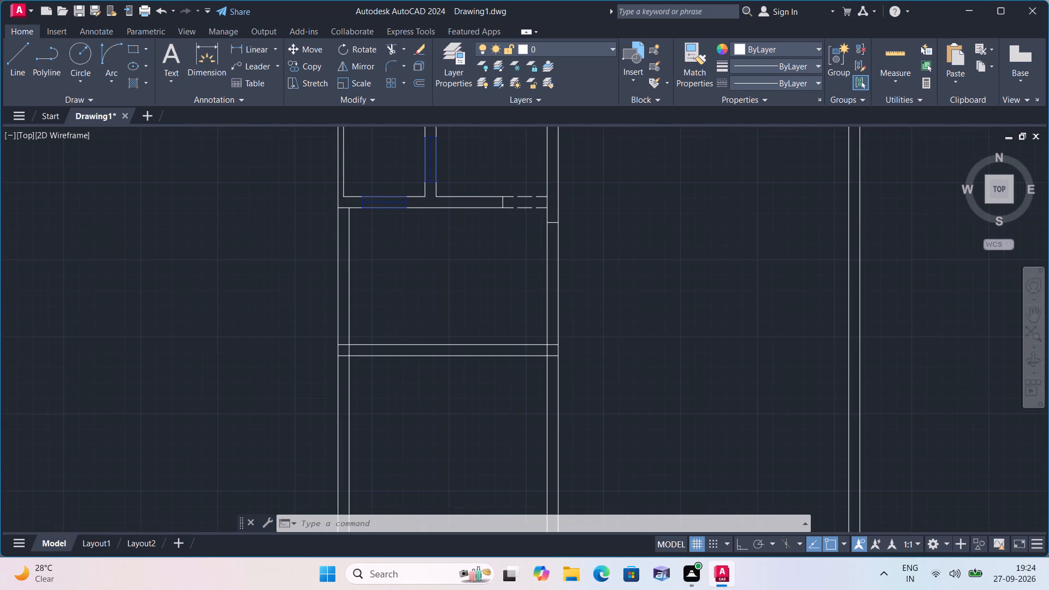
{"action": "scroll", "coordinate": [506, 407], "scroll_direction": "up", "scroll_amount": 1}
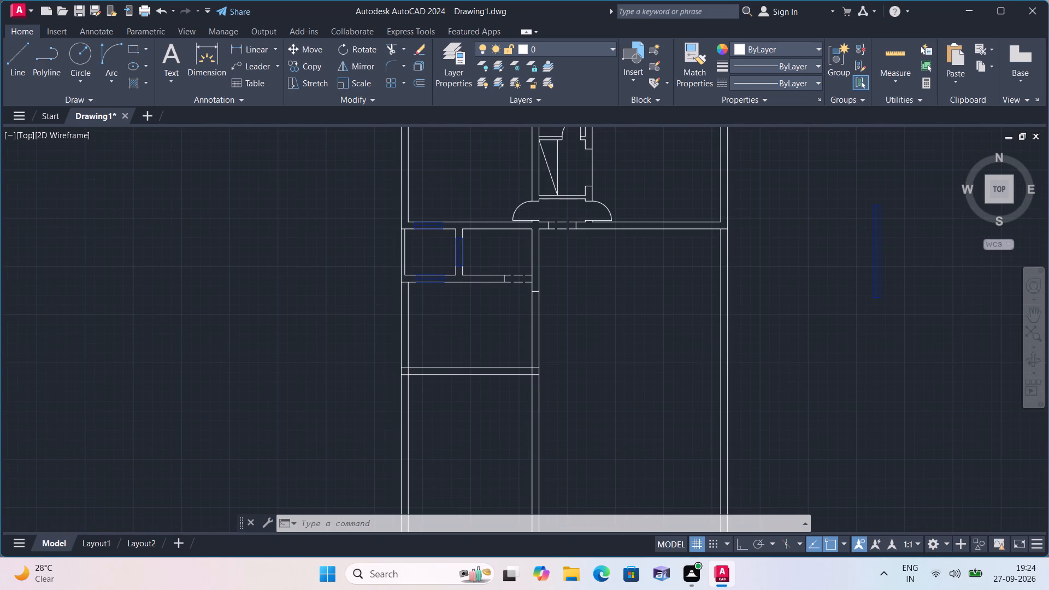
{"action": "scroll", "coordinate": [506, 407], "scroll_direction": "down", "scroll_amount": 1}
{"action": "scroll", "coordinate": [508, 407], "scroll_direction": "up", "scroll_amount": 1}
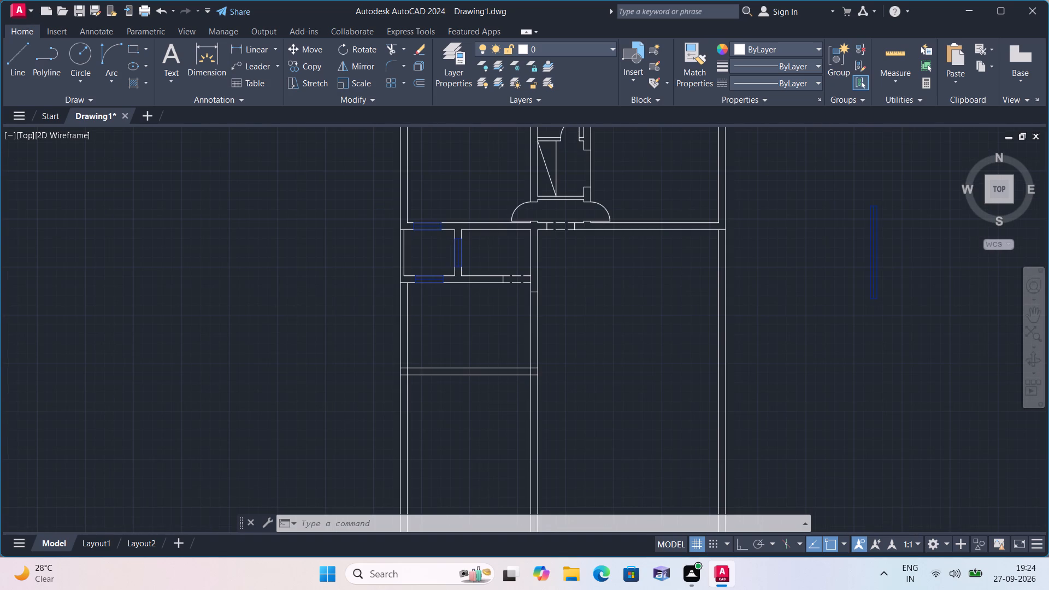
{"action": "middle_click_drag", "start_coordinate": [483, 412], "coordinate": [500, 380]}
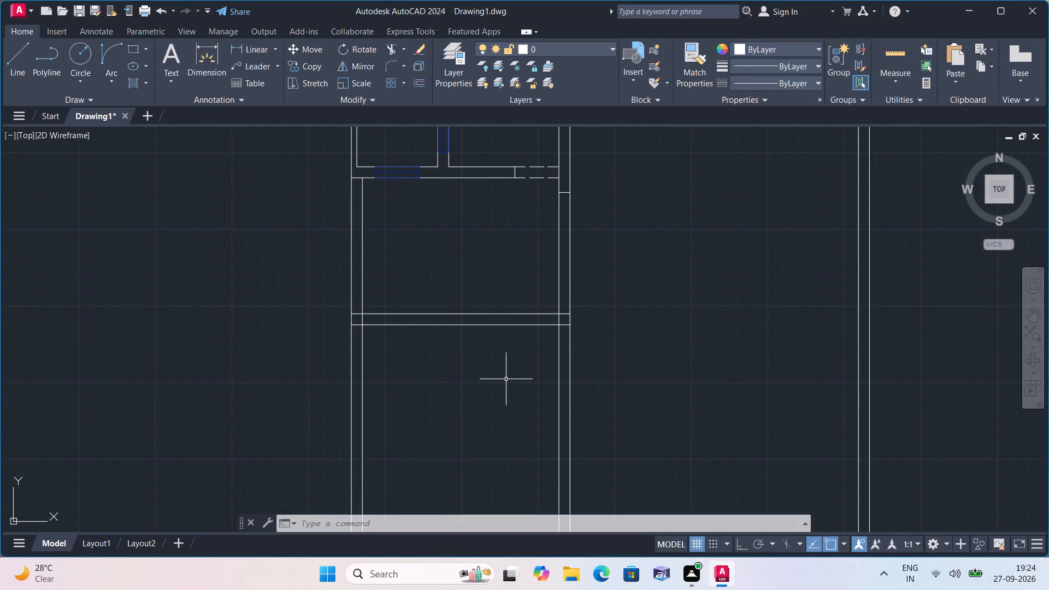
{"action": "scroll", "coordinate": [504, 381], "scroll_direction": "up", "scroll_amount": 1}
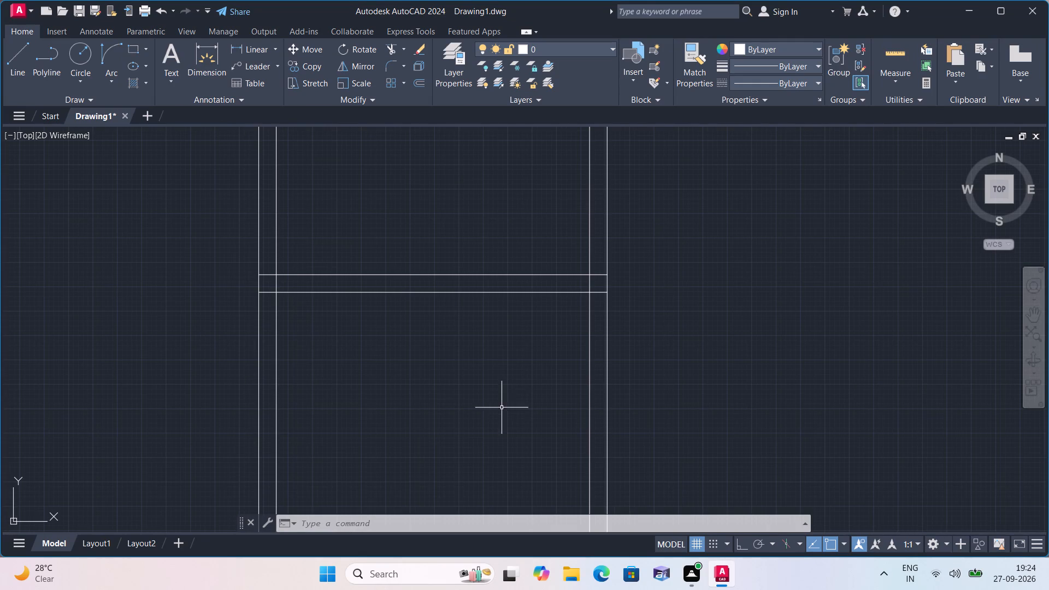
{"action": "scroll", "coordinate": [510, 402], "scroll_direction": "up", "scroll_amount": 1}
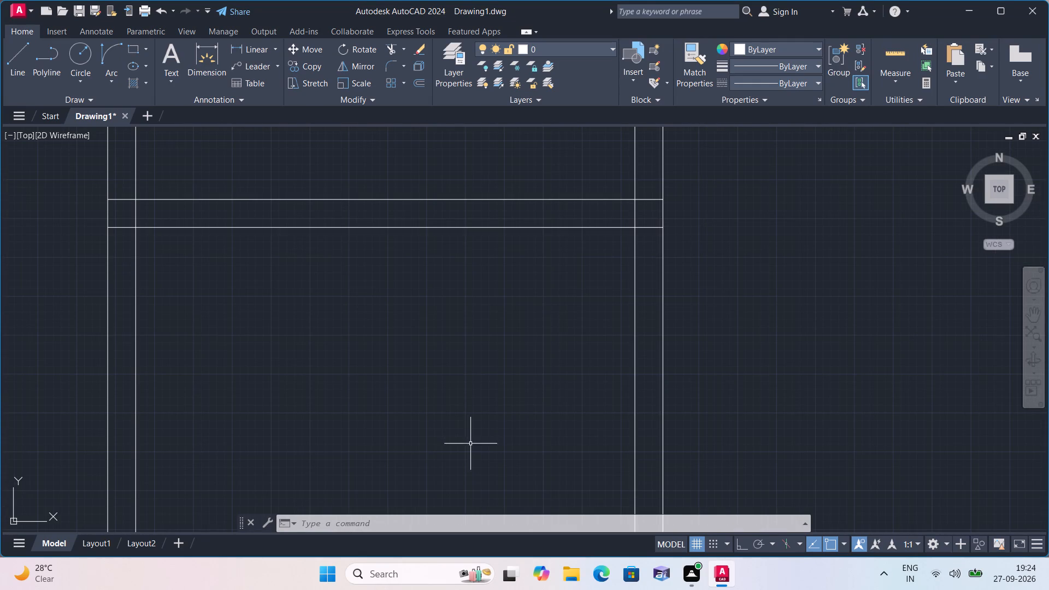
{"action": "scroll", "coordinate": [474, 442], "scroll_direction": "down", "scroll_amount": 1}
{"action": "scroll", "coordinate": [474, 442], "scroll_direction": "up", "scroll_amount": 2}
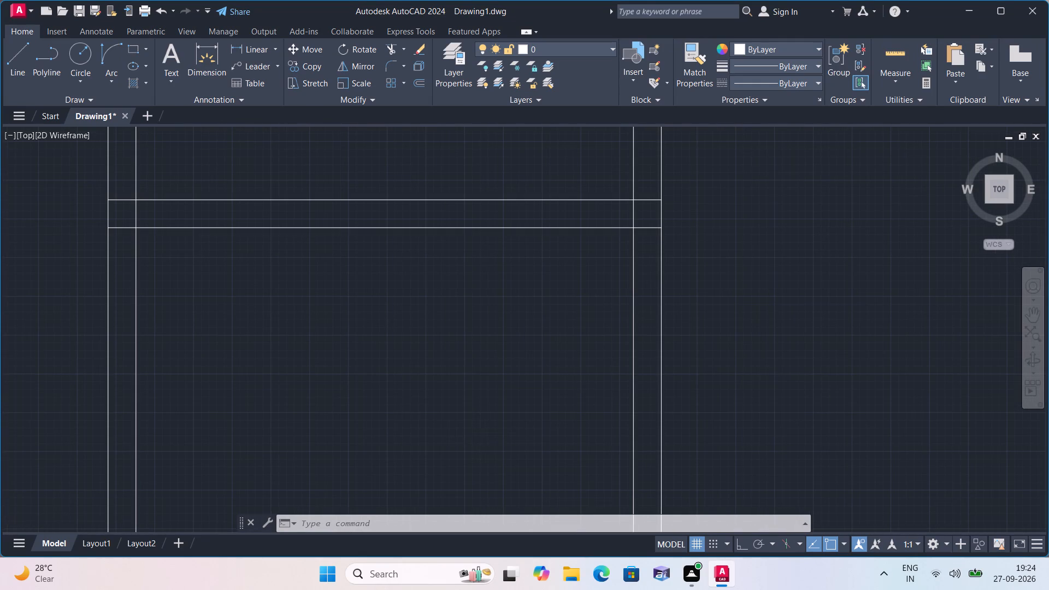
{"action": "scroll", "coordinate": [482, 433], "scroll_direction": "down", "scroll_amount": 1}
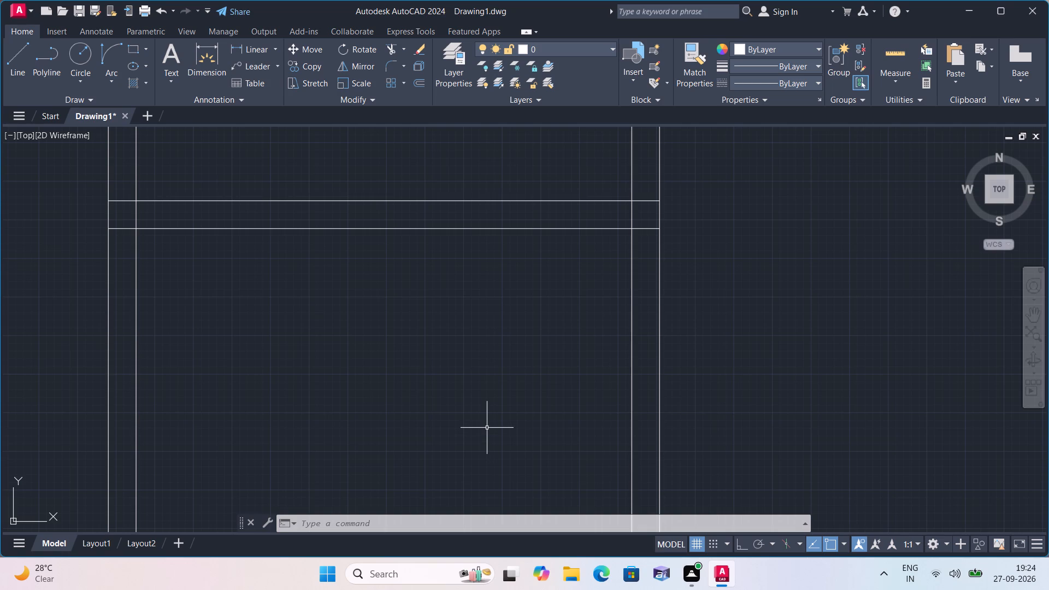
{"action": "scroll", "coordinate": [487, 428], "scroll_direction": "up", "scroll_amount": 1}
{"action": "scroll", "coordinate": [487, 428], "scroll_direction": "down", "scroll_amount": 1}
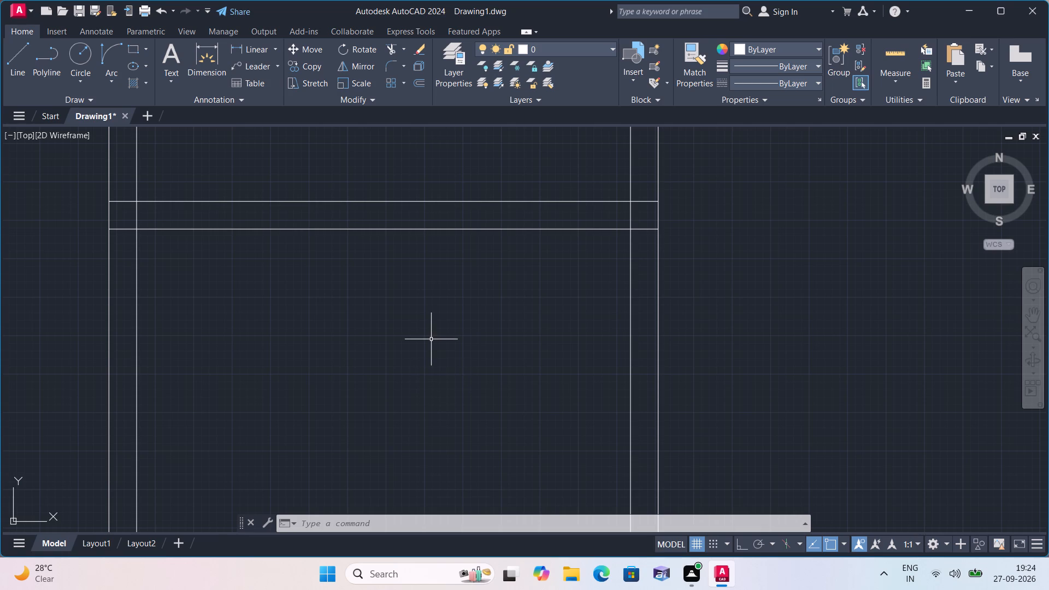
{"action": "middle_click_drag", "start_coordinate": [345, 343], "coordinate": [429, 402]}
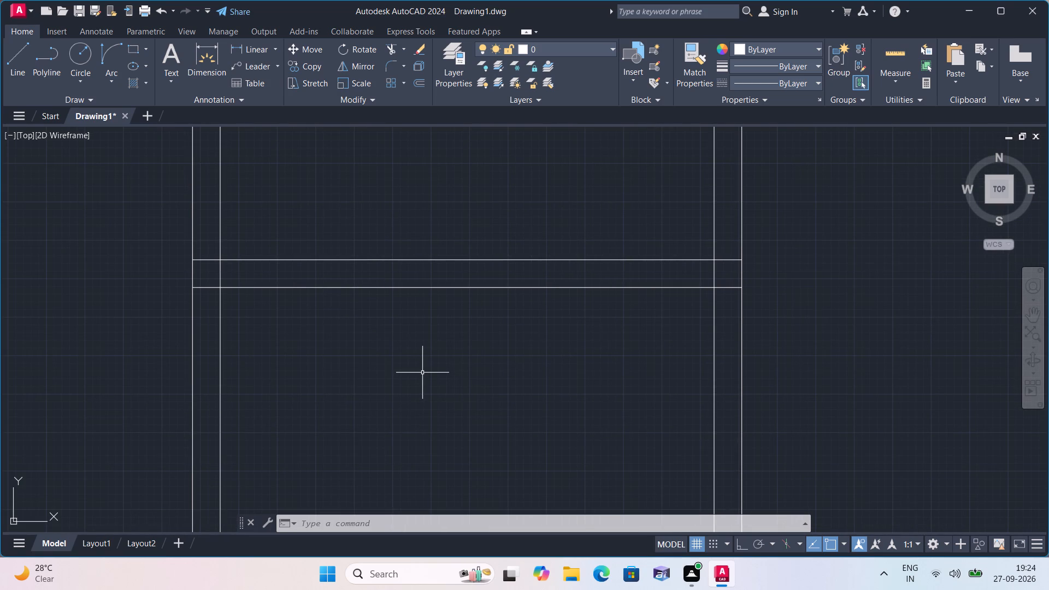
Trim the overlapping lines where the new cross wall meets the plan's left outer wall.
{"action": "scroll", "coordinate": [458, 424], "scroll_direction": "down", "scroll_amount": 1}
{"action": "middle_click_drag", "start_coordinate": [466, 428], "coordinate": [463, 435]}
{"action": "scroll", "coordinate": [465, 430], "scroll_direction": "down", "scroll_amount": 1}
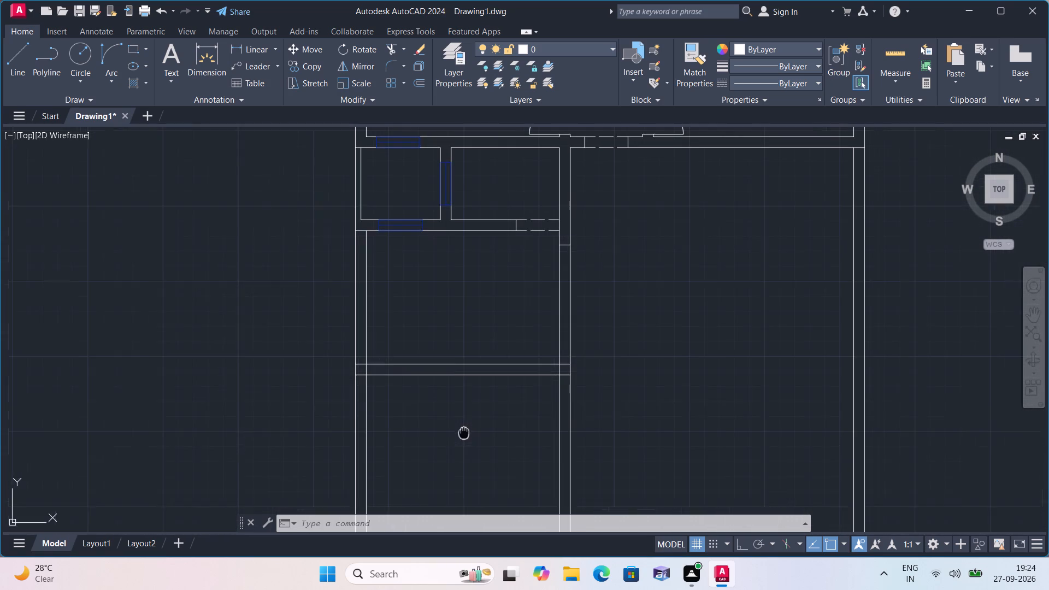
{"action": "middle_click_drag", "start_coordinate": [463, 435], "coordinate": [462, 445]}
{"action": "type", "text": "trim"}
{"action": "key", "text": "space"}
{"action": "scroll", "coordinate": [379, 386], "scroll_direction": "up", "scroll_amount": 1}
{"action": "left_click", "coordinate": [345, 374]}
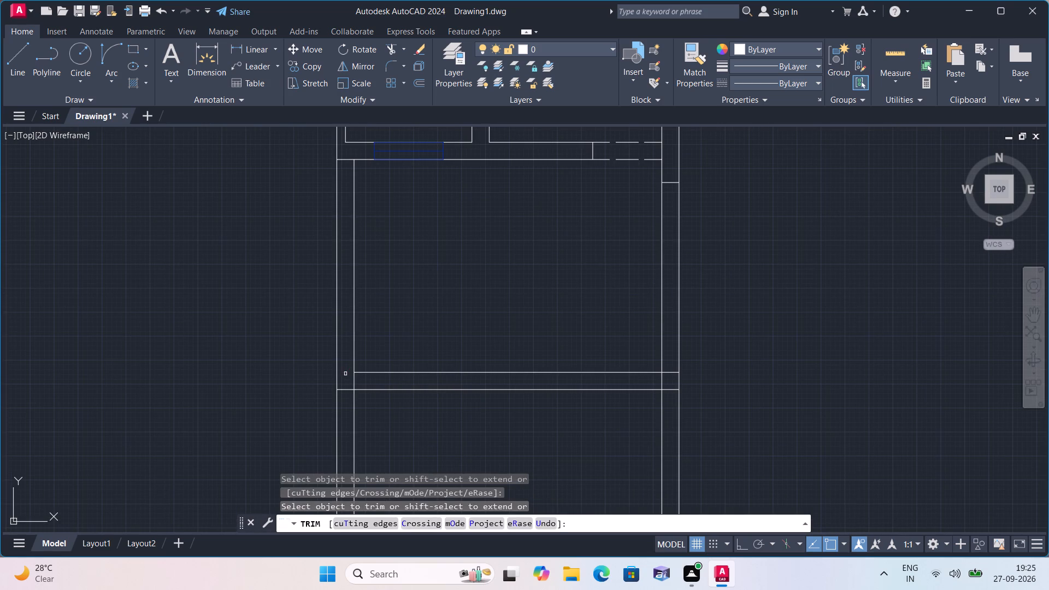
{"action": "left_click", "coordinate": [355, 381]}
{"action": "middle_click_drag", "start_coordinate": [434, 457], "coordinate": [429, 461]}
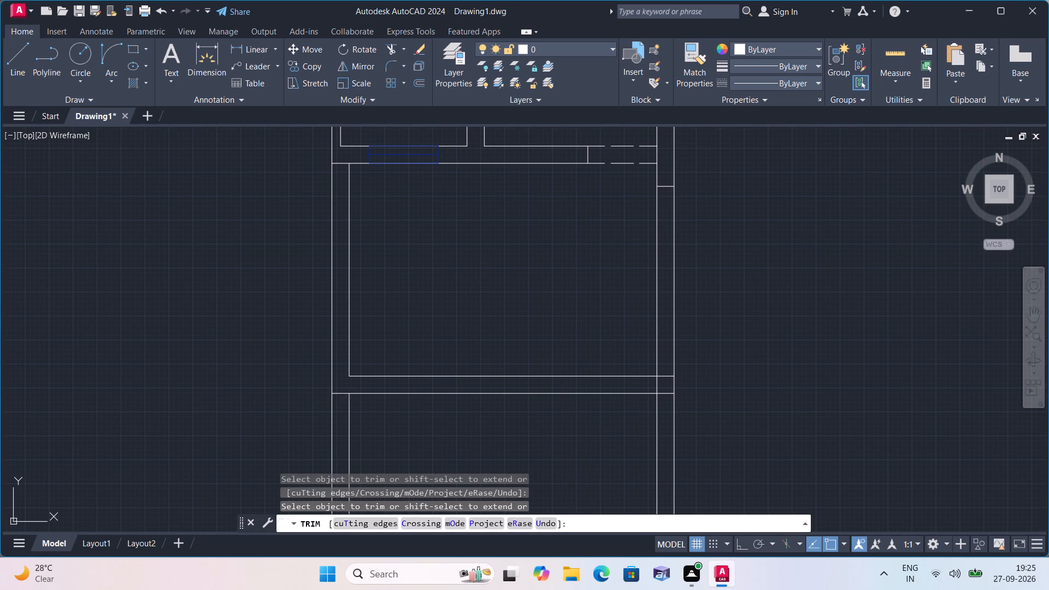
{"action": "left_click", "coordinate": [343, 396]}
{"action": "left_click", "coordinate": [341, 393]}
{"action": "scroll", "coordinate": [341, 393], "scroll_direction": "down", "scroll_amount": 1}
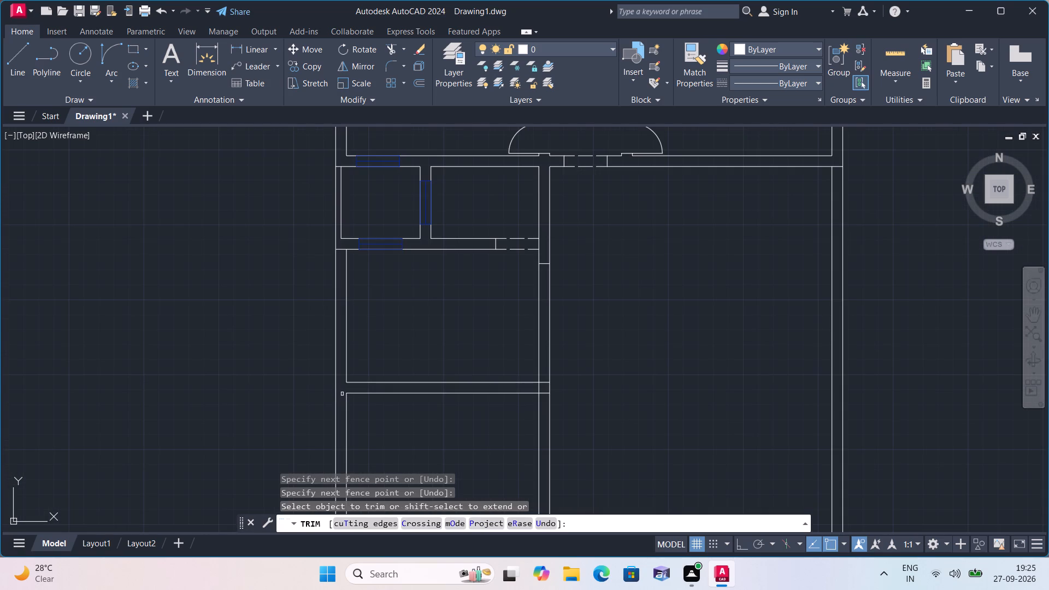
{"action": "scroll", "coordinate": [452, 459], "scroll_direction": "down", "scroll_amount": 1}
{"action": "middle_click_drag", "start_coordinate": [452, 459], "coordinate": [446, 456]}
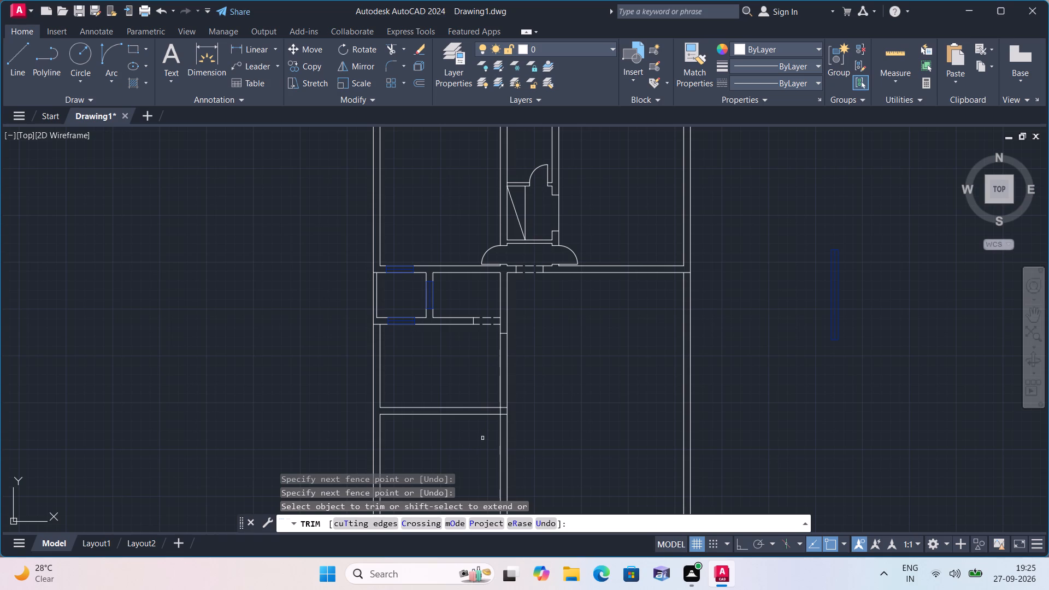
Trim the overlapping lines where the new cross wall meets the central vertical wall.
{"action": "scroll", "coordinate": [493, 430], "scroll_direction": "up", "scroll_amount": 1}
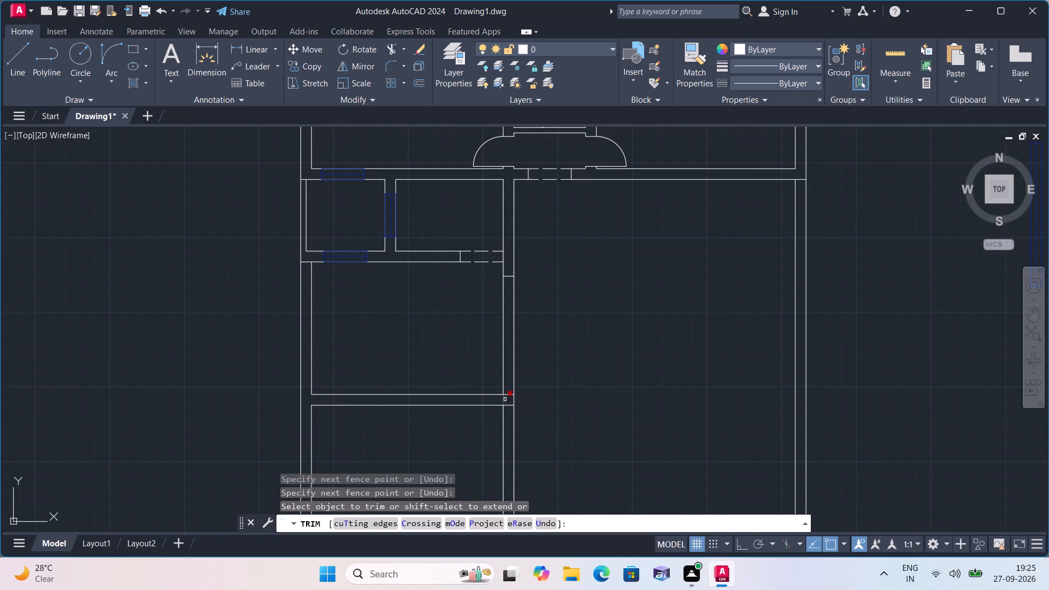
{"action": "left_click", "coordinate": [505, 399]}
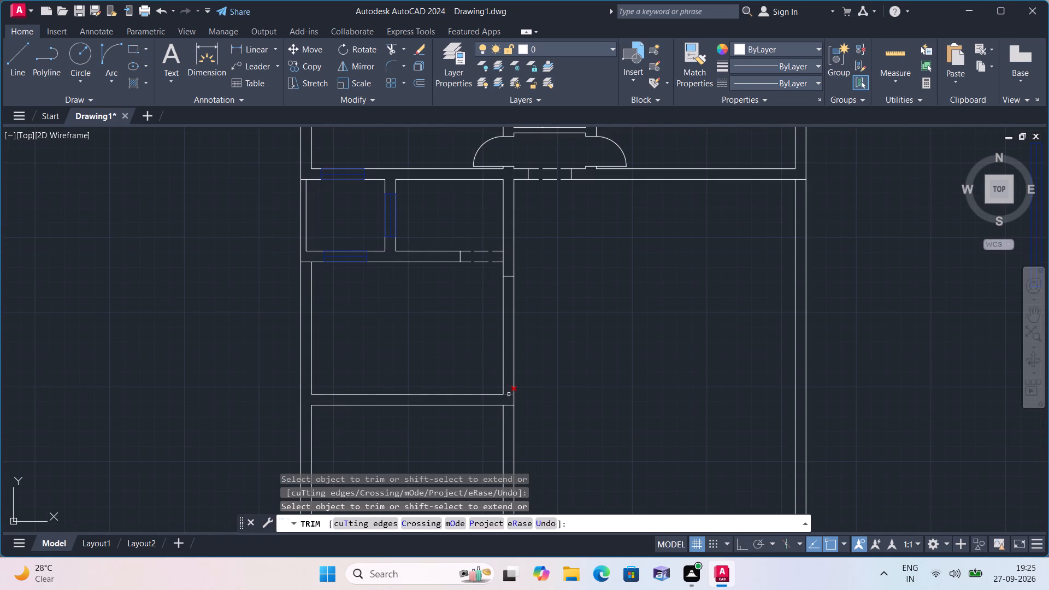
{"action": "left_click", "coordinate": [509, 394]}
{"action": "key", "text": "Escape"}
Draw a 2' vertical guide line up the central wall from its inner corner with the new cross wall, with ortho on.
{"action": "type", "text": "l"}
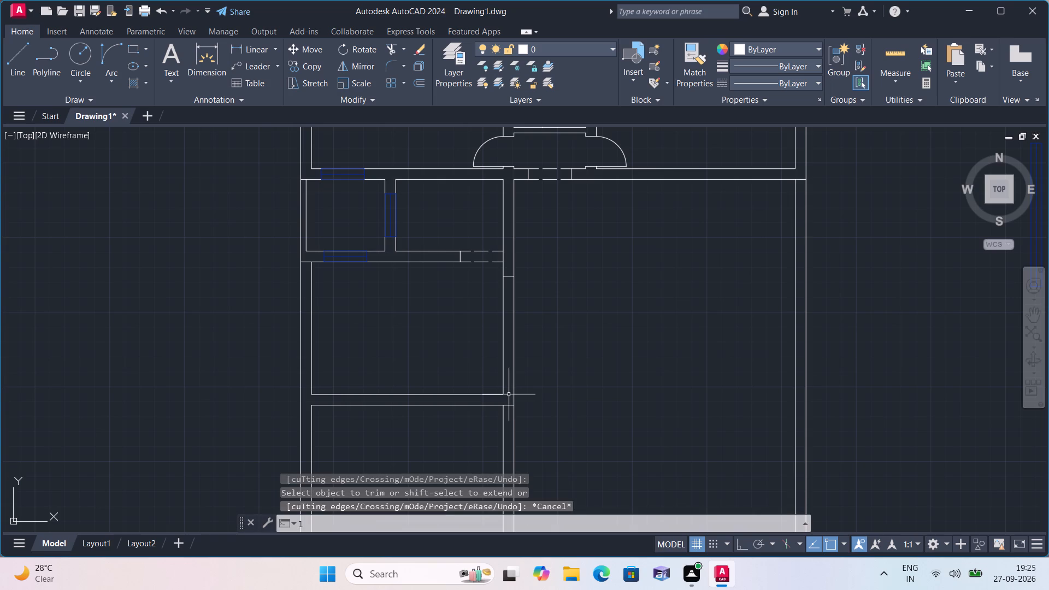
{"action": "key", "text": "space"}
{"action": "scroll", "coordinate": [500, 399], "scroll_direction": "up", "scroll_amount": 1}
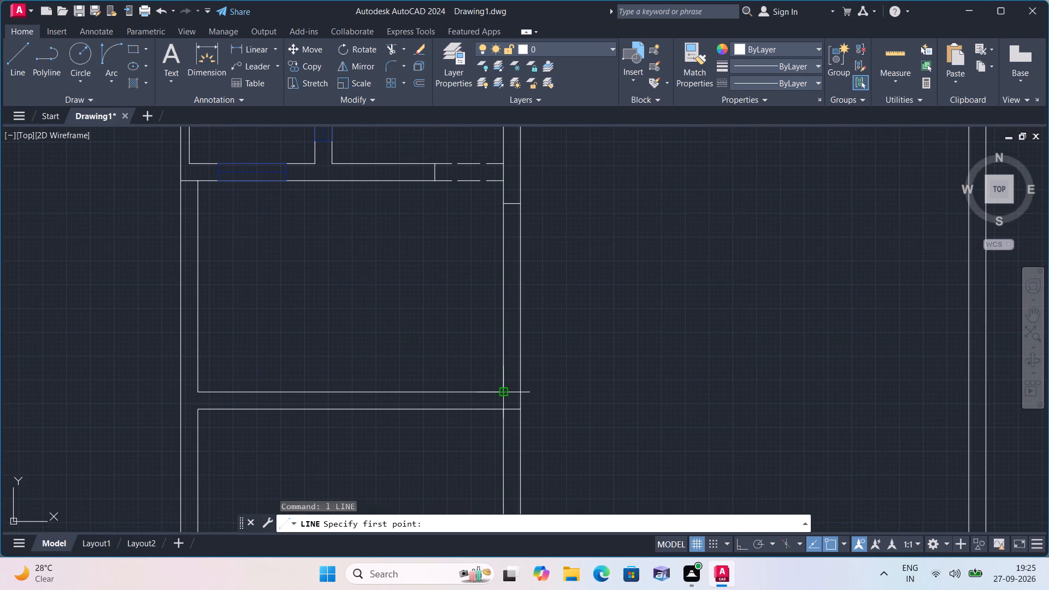
{"action": "left_click", "coordinate": [504, 392]}
{"action": "scroll", "coordinate": [511, 339], "scroll_direction": "up", "scroll_amount": 1}
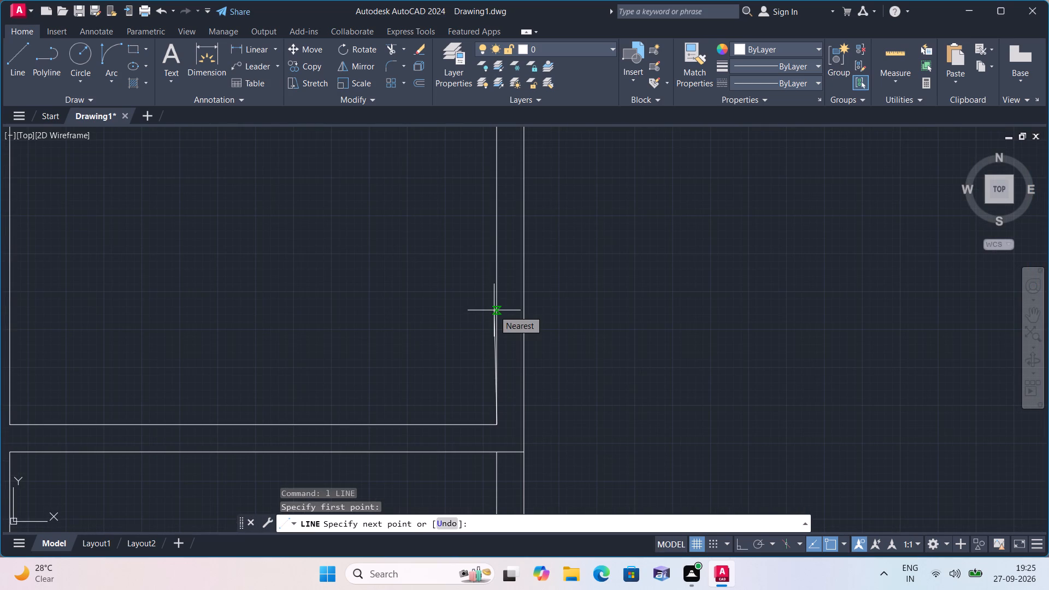
{"action": "key", "text": "F8"}
{"action": "scroll", "coordinate": [499, 281], "scroll_direction": "down", "scroll_amount": 2}
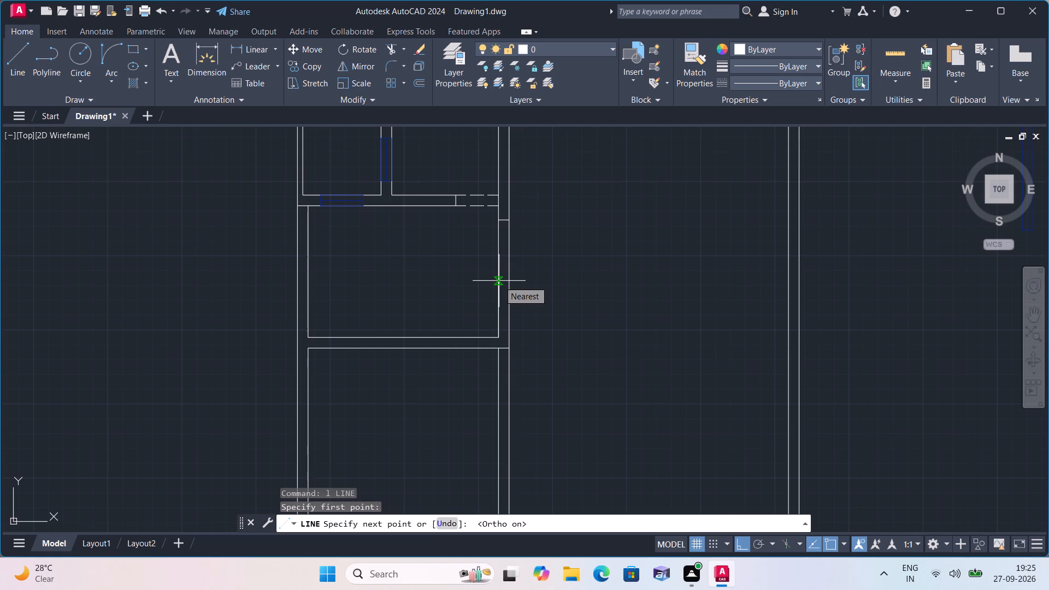
{"action": "type", "text": "2'"}
{"action": "key", "text": "space"}
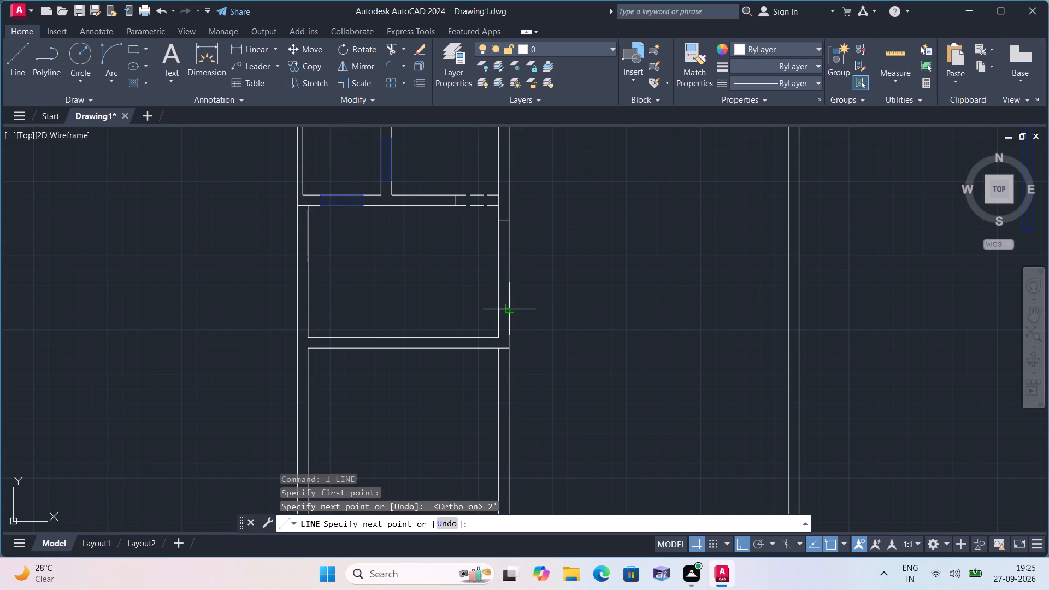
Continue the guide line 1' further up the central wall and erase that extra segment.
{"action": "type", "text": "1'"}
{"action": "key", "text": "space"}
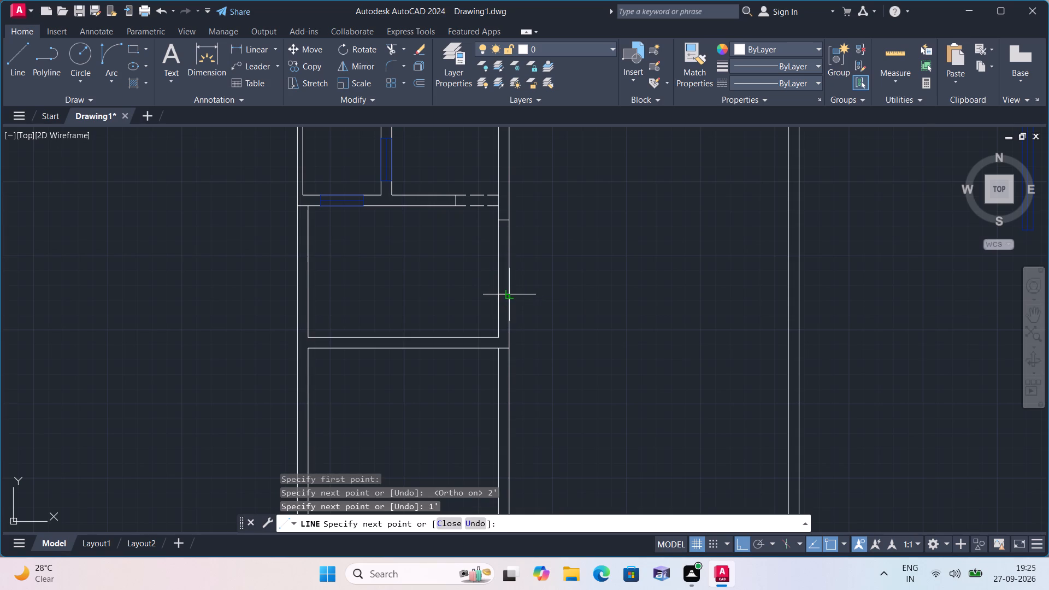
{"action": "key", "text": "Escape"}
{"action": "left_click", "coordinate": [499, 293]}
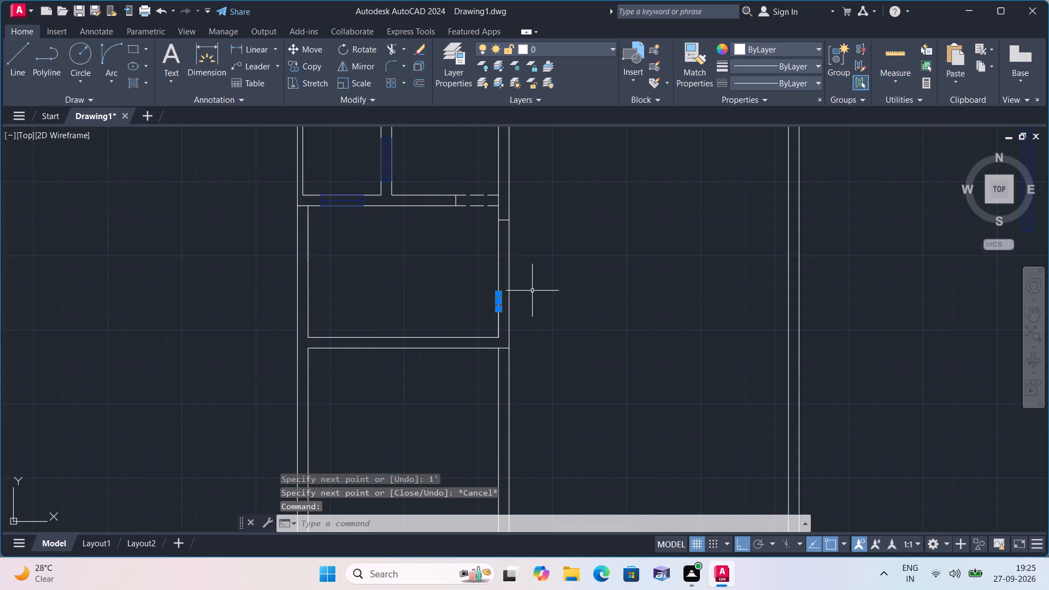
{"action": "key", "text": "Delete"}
Draw a jamb line across the central wall at the top of the 2' guide line, and erase the guide.
{"action": "key", "text": "l"}
{"action": "key", "text": "space"}
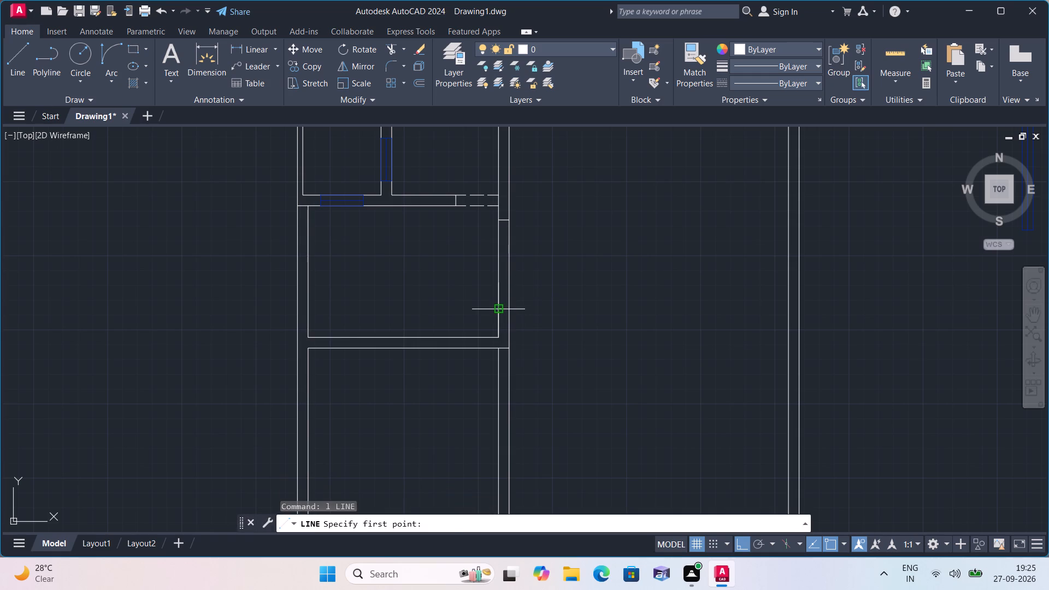
{"action": "left_click", "coordinate": [502, 309]}
{"action": "left_click", "coordinate": [512, 312]}
{"action": "key", "text": "space"}
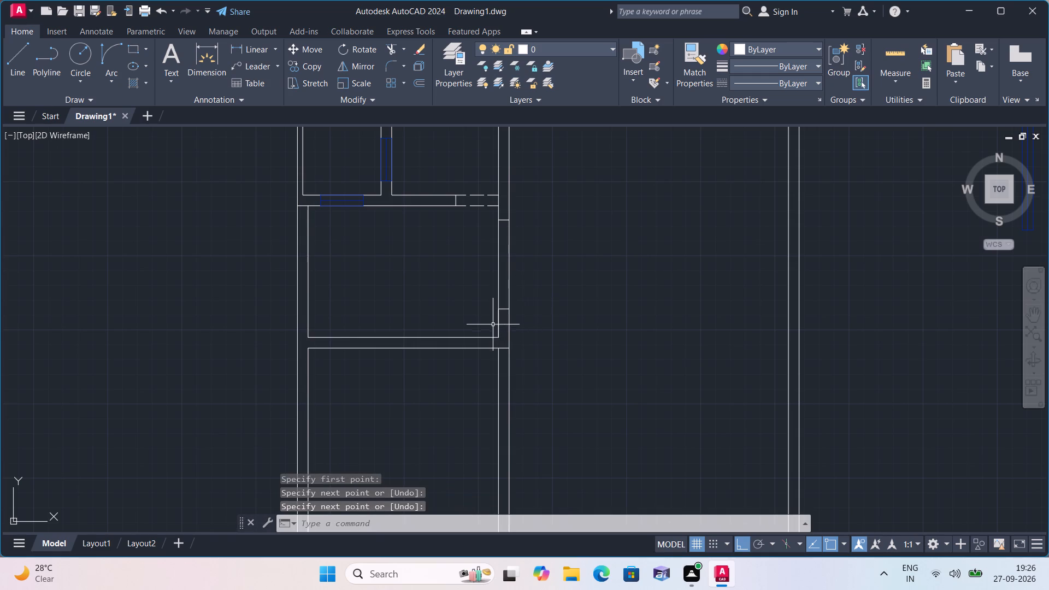
{"action": "left_click", "coordinate": [498, 328]}
{"action": "key", "text": "Delete"}
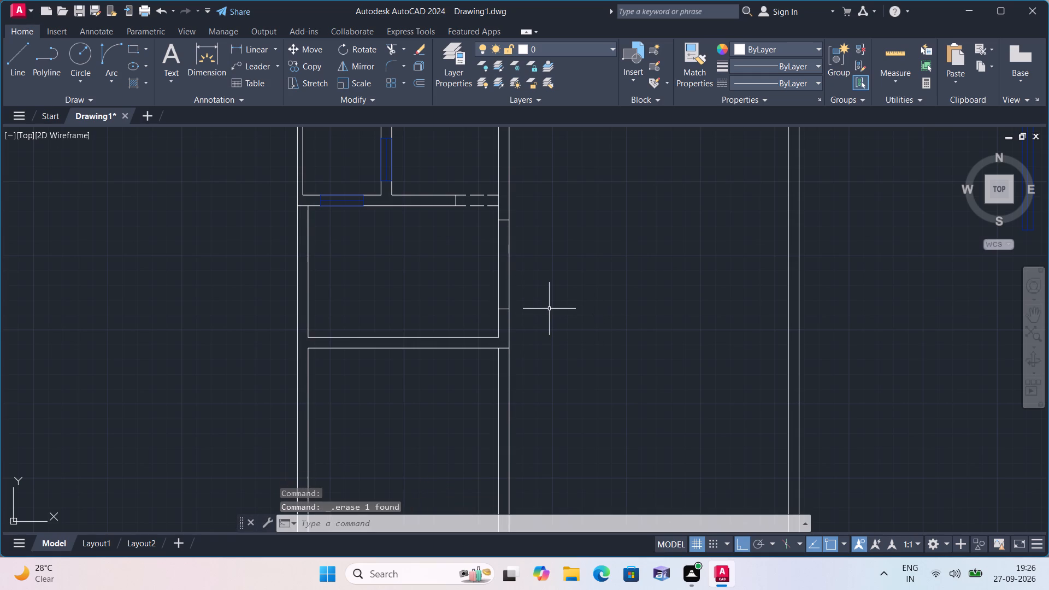
Trim both faces of the central wall between the two jamb lines to open the doorway.
{"action": "type", "text": "trim"}
{"action": "key", "text": "space"}
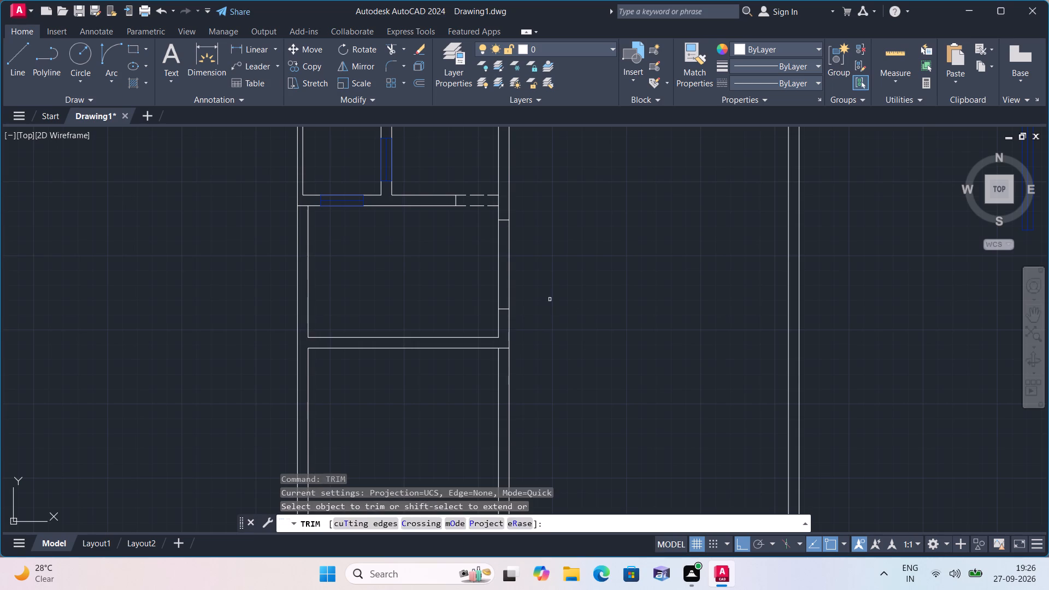
{"action": "left_click", "coordinate": [550, 298]}
{"action": "left_click", "coordinate": [479, 276]}
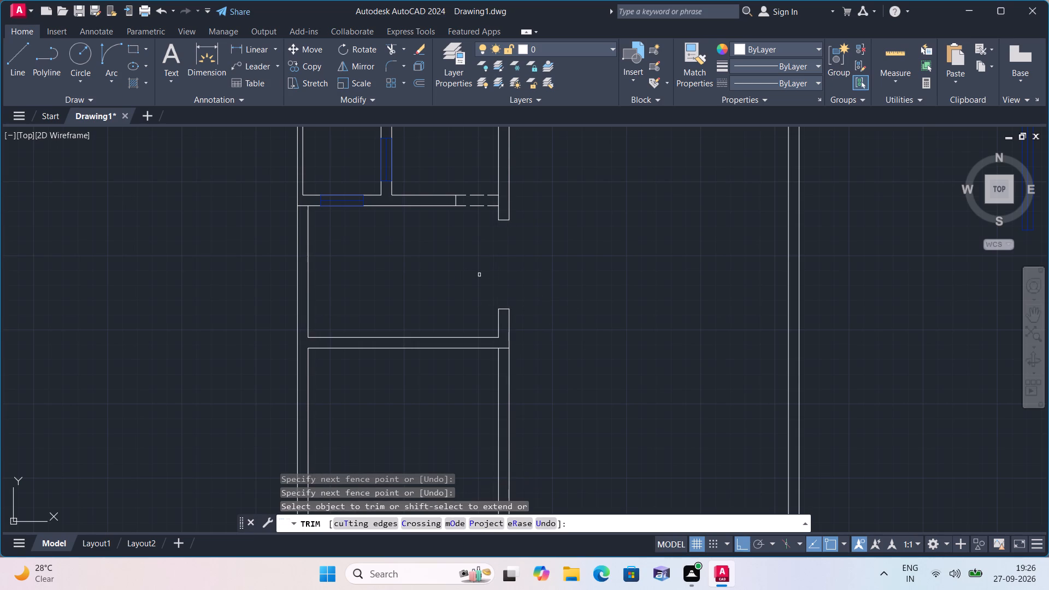
{"action": "key", "text": "Escape"}
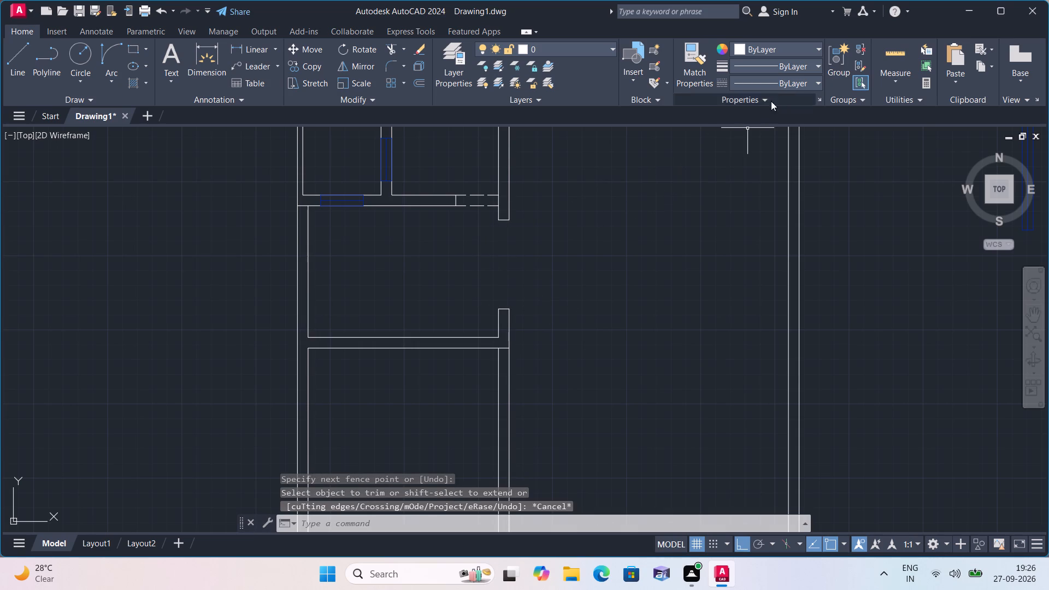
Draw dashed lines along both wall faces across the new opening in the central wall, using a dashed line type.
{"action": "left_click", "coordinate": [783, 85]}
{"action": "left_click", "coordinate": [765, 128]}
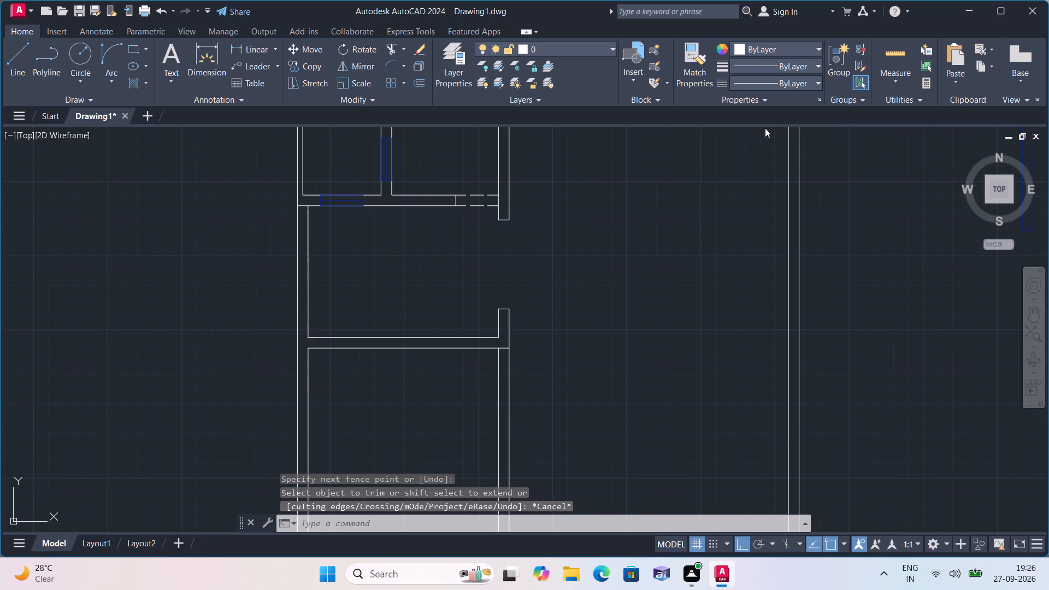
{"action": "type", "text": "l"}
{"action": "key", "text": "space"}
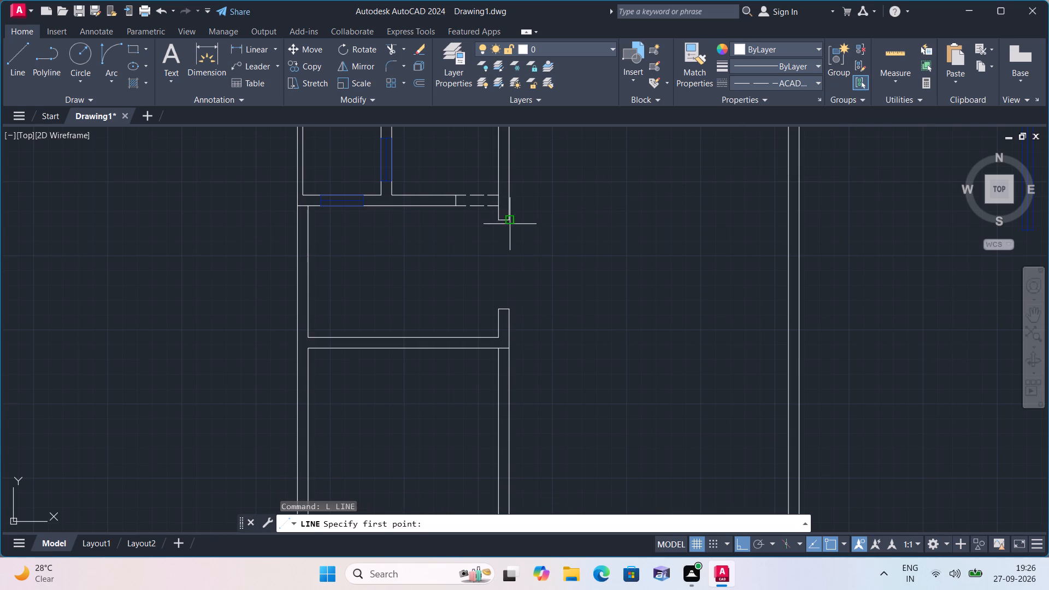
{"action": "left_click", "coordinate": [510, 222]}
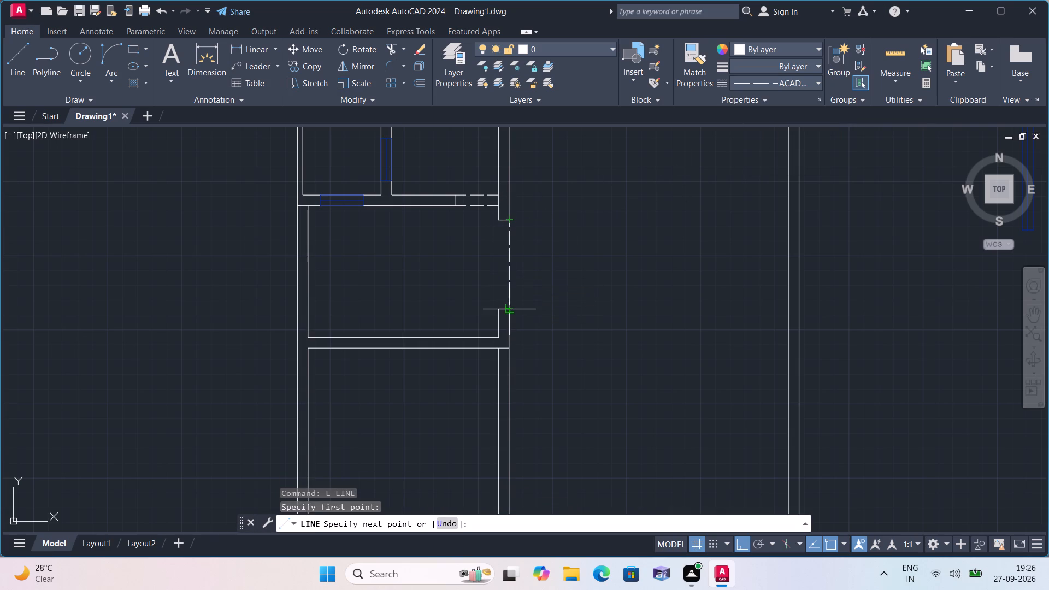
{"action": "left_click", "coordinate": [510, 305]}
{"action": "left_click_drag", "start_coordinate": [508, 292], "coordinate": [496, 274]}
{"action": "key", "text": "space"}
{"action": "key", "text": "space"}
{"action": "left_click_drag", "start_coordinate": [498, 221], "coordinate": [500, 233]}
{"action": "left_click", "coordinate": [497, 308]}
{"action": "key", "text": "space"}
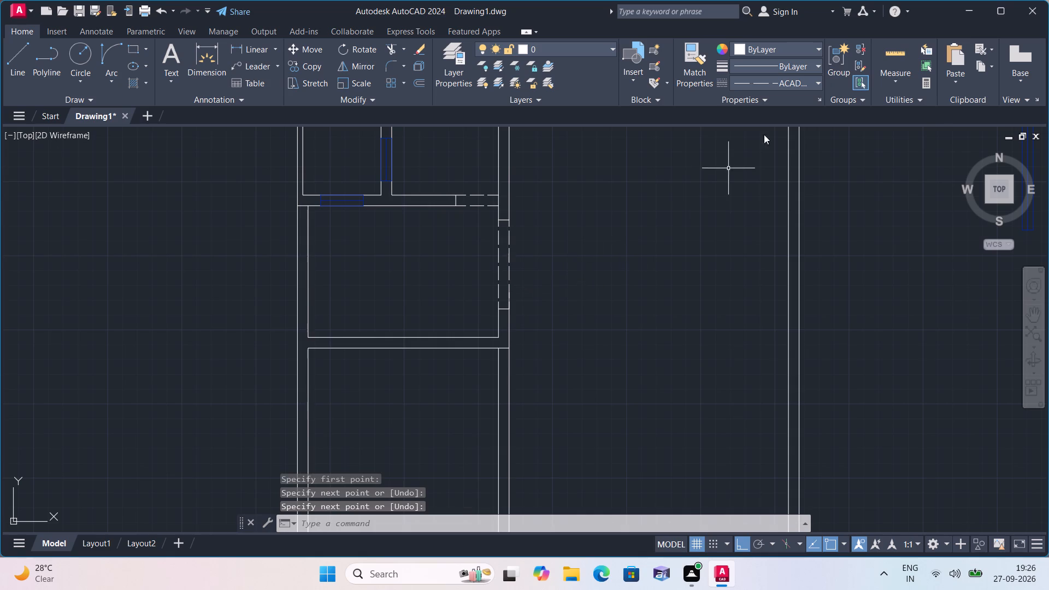
With the line type back to ByLayer, draw an L-shaped line from the window's lower midpoint down and across to the opening's lower jamb.
{"action": "left_click", "coordinate": [778, 79]}
{"action": "left_click", "coordinate": [753, 93]}
{"action": "middle_click_drag", "start_coordinate": [630, 250], "coordinate": [618, 251]}
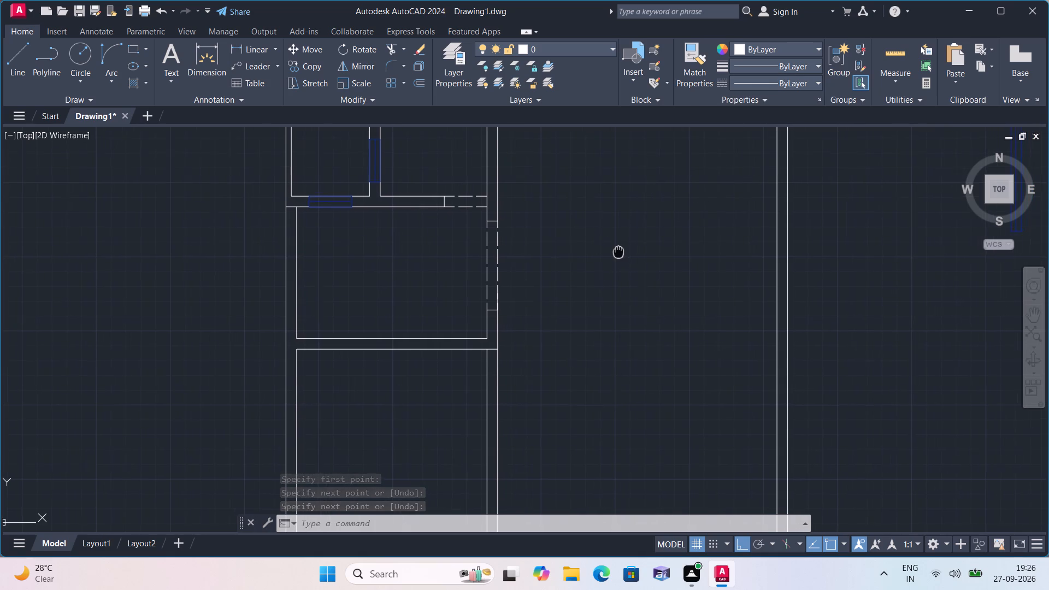
{"action": "middle_click_drag", "start_coordinate": [618, 251], "coordinate": [618, 251]}
{"action": "scroll", "coordinate": [623, 240], "scroll_direction": "up", "scroll_amount": 1}
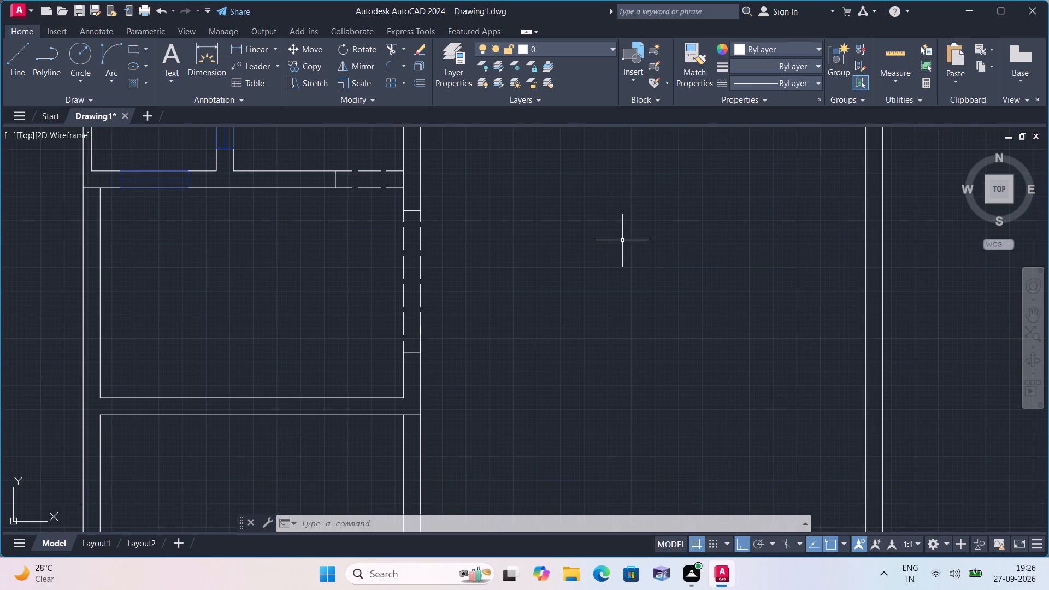
{"action": "key", "text": "Escape"}
{"action": "type", "text": "l"}
{"action": "key", "text": "space"}
{"action": "scroll", "coordinate": [714, 197], "scroll_direction": "down", "scroll_amount": 1}
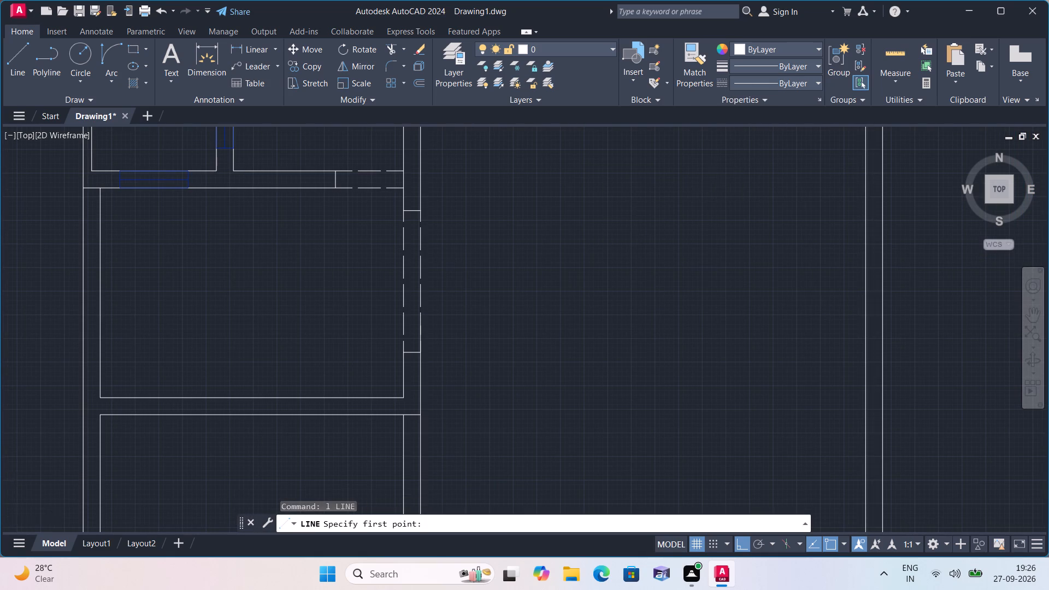
{"action": "left_click", "coordinate": [362, 194]}
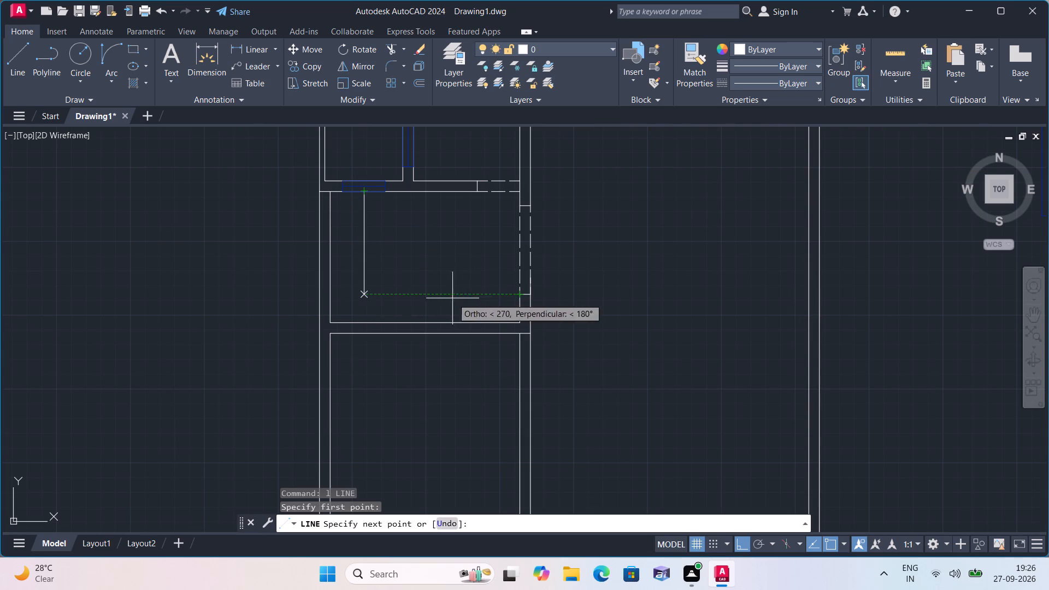
{"action": "left_click", "coordinate": [364, 292]}
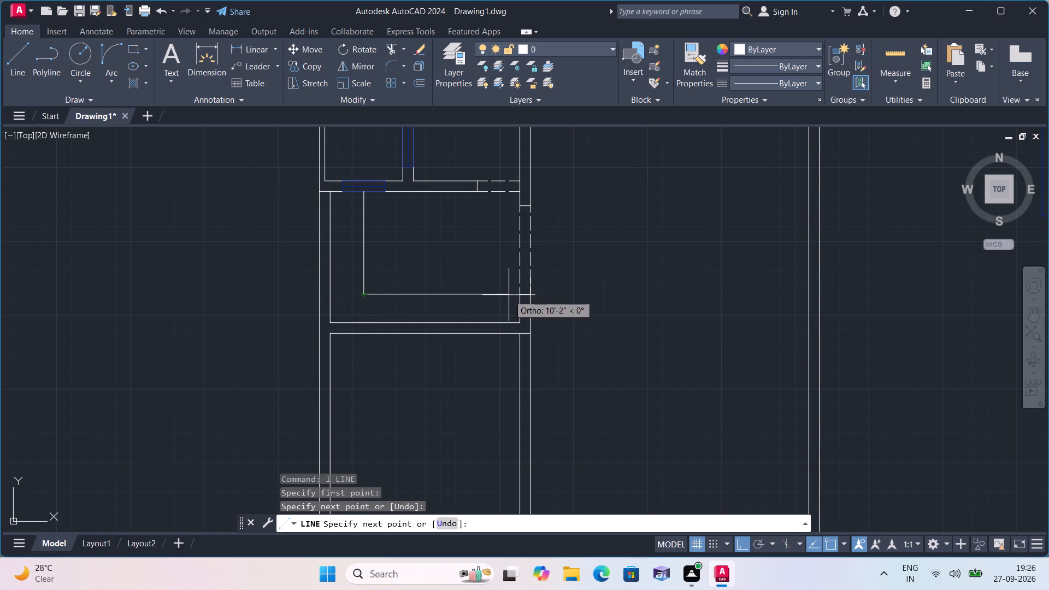
{"action": "left_click", "coordinate": [516, 293]}
{"action": "key", "text": "space"}
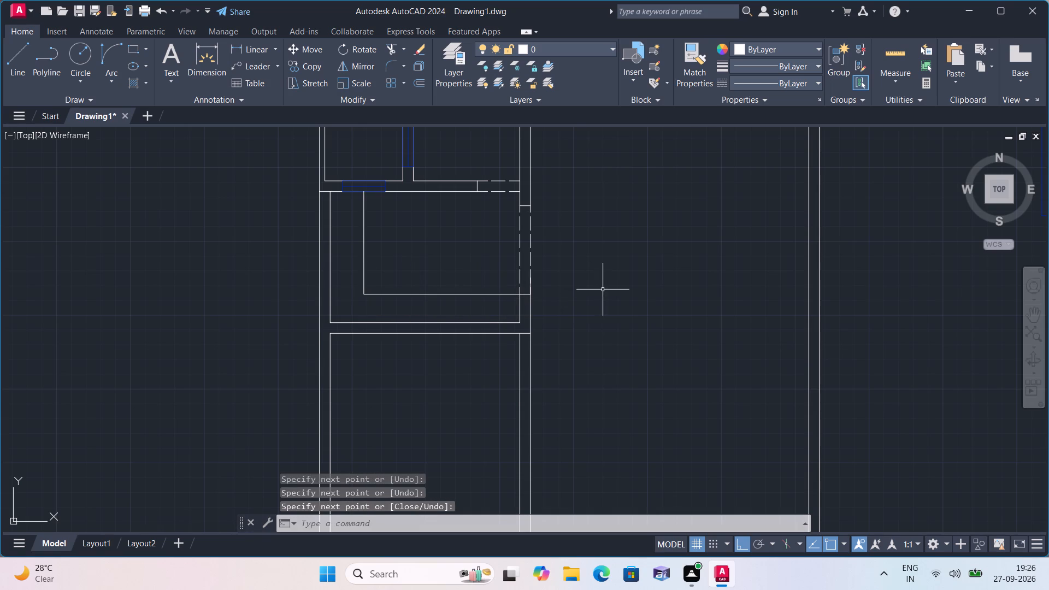
Erase the lower jamb line and the dashed lines across the opening in the central wall.
{"action": "middle_click_drag", "start_coordinate": [603, 288], "coordinate": [542, 311]}
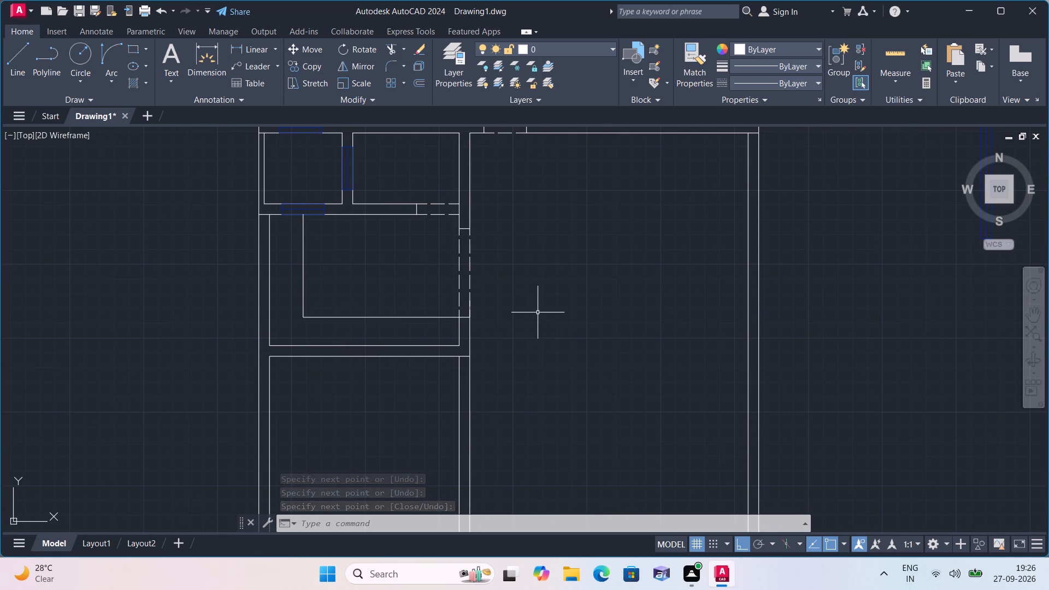
{"action": "middle_click_drag", "start_coordinate": [538, 313], "coordinate": [560, 316]}
{"action": "scroll", "coordinate": [538, 313], "scroll_direction": "down", "scroll_amount": 1}
{"action": "scroll", "coordinate": [484, 327], "scroll_direction": "up", "scroll_amount": 2}
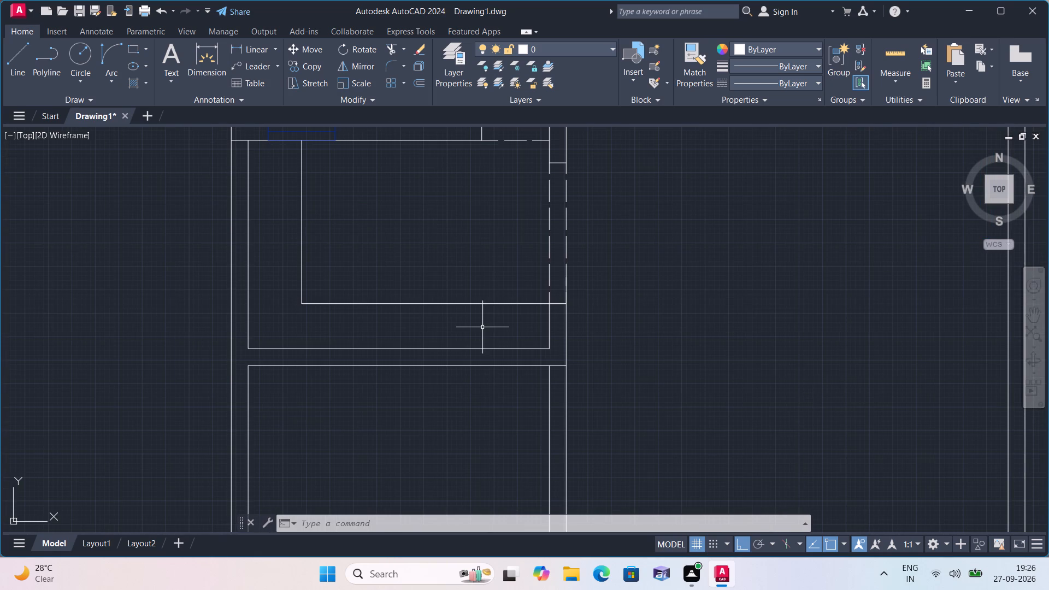
{"action": "scroll", "coordinate": [482, 327], "scroll_direction": "down", "scroll_amount": 1}
{"action": "scroll", "coordinate": [484, 327], "scroll_direction": "up", "scroll_amount": 1}
{"action": "scroll", "coordinate": [551, 313], "scroll_direction": "up", "scroll_amount": 1}
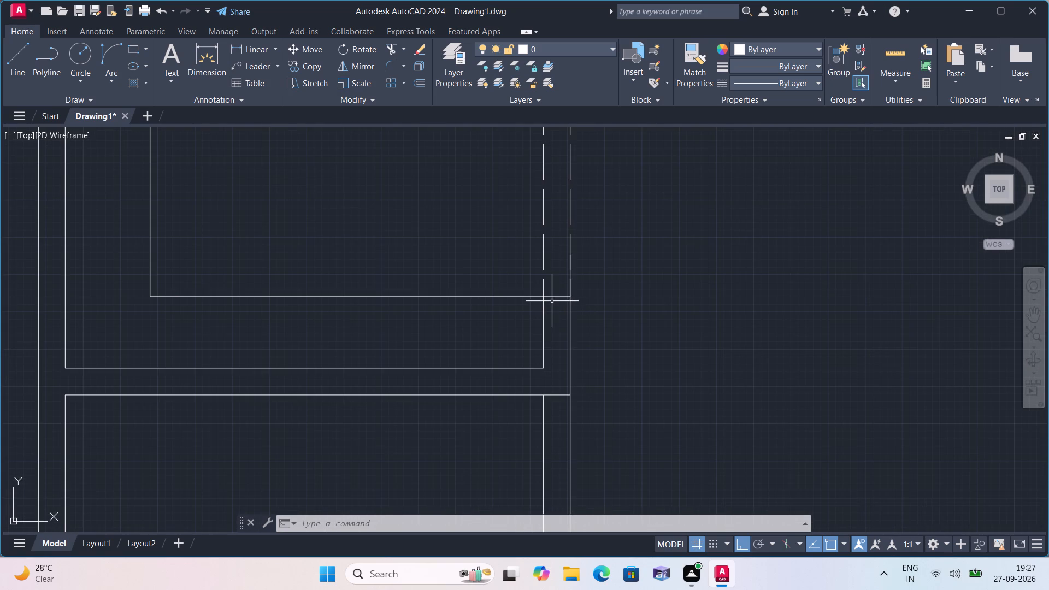
{"action": "left_click", "coordinate": [553, 298]}
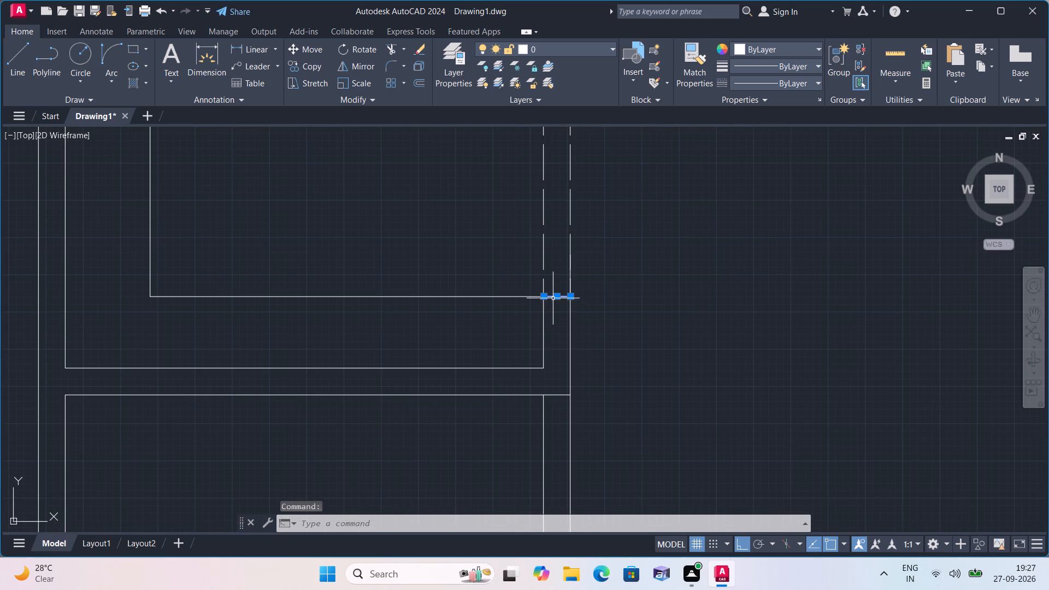
{"action": "key", "text": "Delete"}
{"action": "left_click", "coordinate": [616, 264]}
{"action": "left_click", "coordinate": [515, 229]}
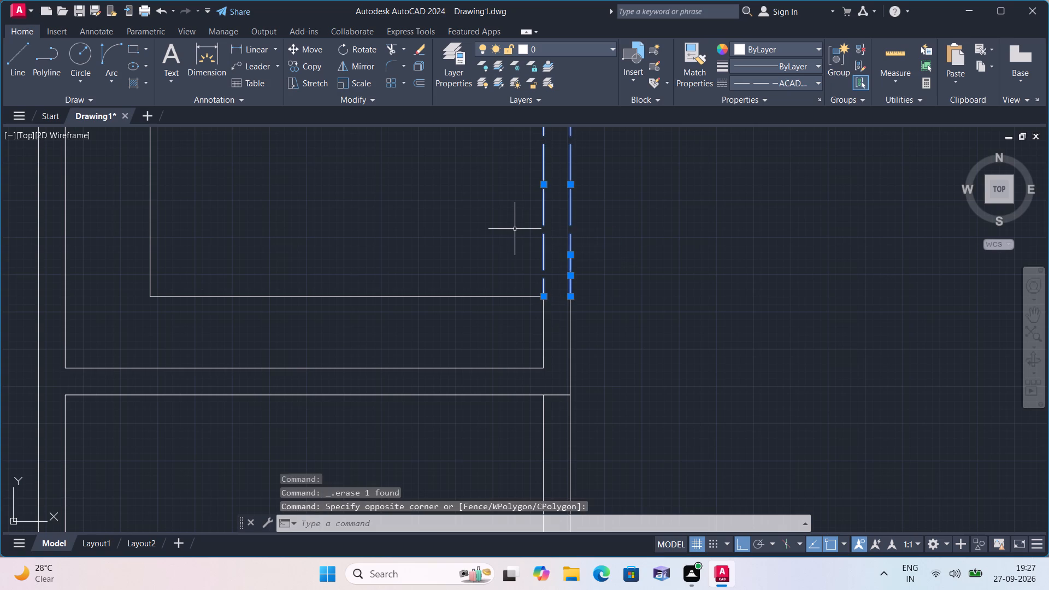
{"action": "key", "text": "Delete"}
{"action": "middle_click_drag", "start_coordinate": [515, 242], "coordinate": [515, 264]}
{"action": "scroll", "coordinate": [516, 264], "scroll_direction": "down", "scroll_amount": 1}
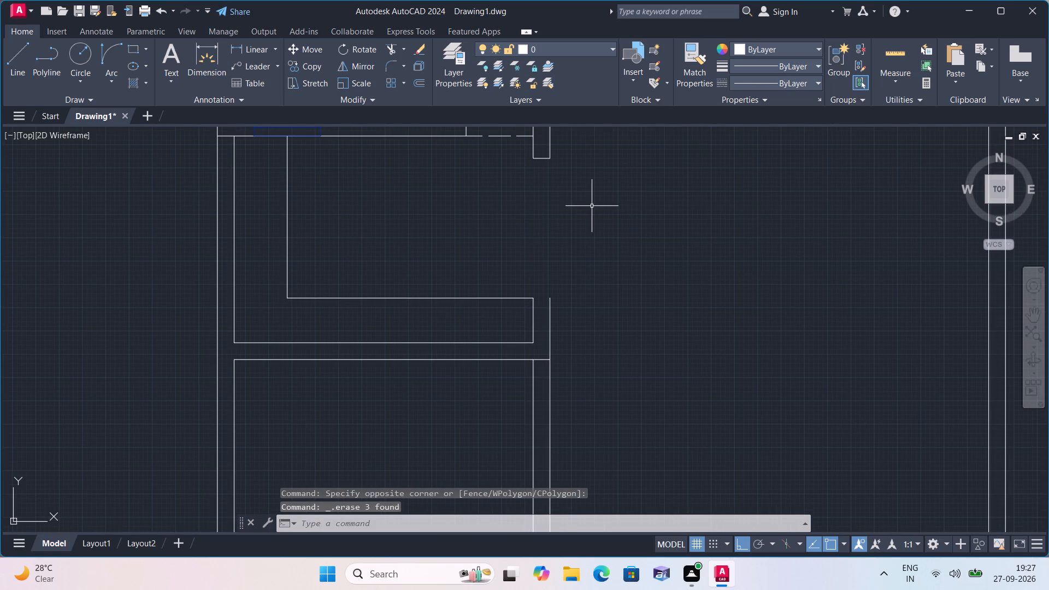
Draw a three-segment line extending both faces of the central wall a short way above the counter line and capping them as the lower jamb.
{"action": "key", "text": "l"}
{"action": "key", "text": "space"}
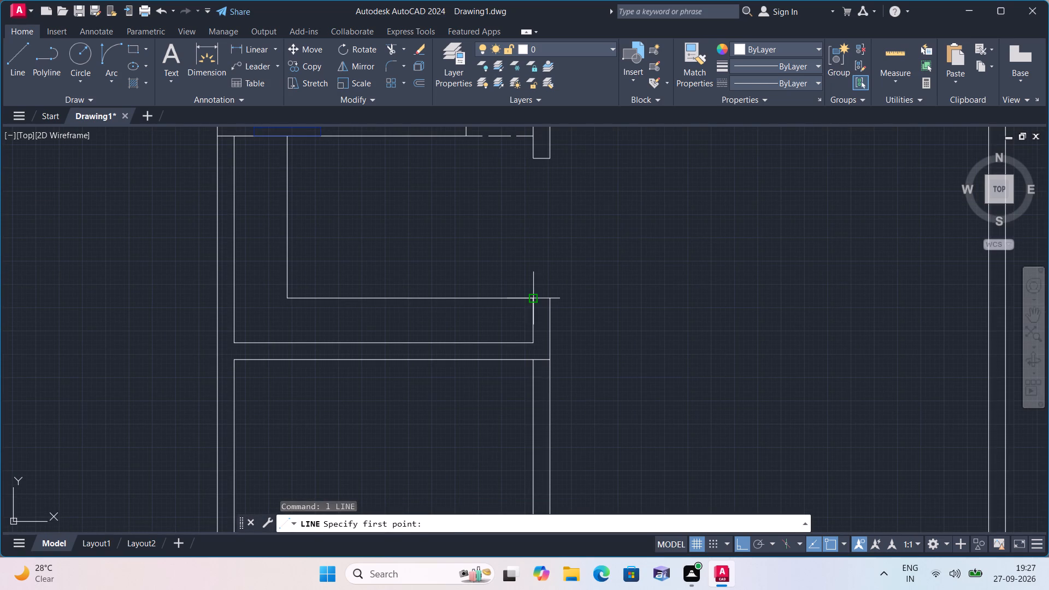
{"action": "left_click", "coordinate": [533, 295]}
{"action": "left_click", "coordinate": [533, 273]}
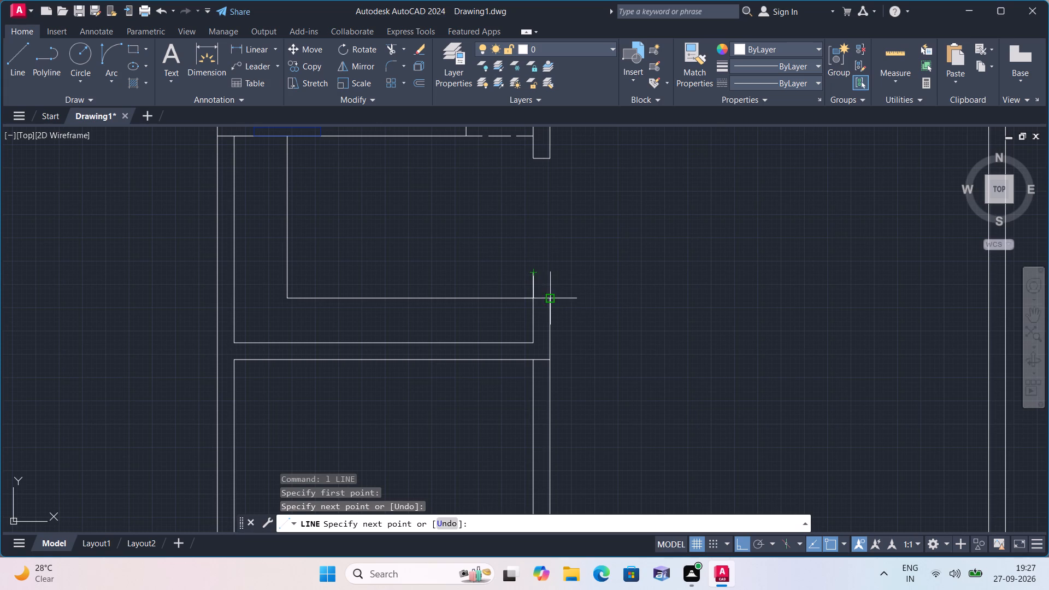
{"action": "left_click", "coordinate": [552, 275]}
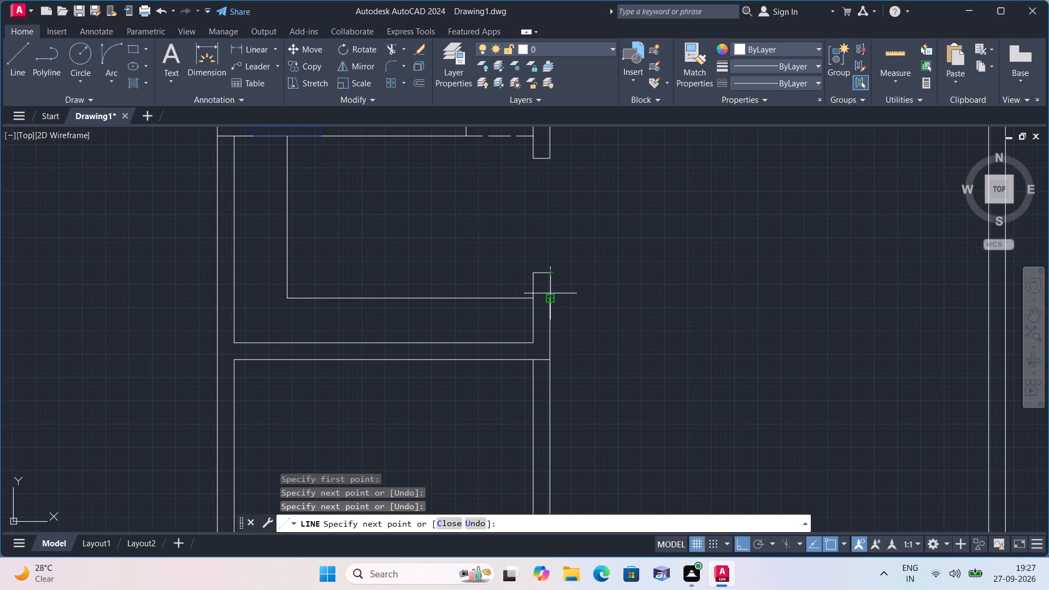
{"action": "left_click", "coordinate": [550, 294]}
{"action": "key", "text": "space"}
Set the line type to ACAD_ISO02W100 and draw dashed lines along both faces of the central wall between the opening's jambs.
{"action": "scroll", "coordinate": [583, 284], "scroll_direction": "down", "scroll_amount": 1}
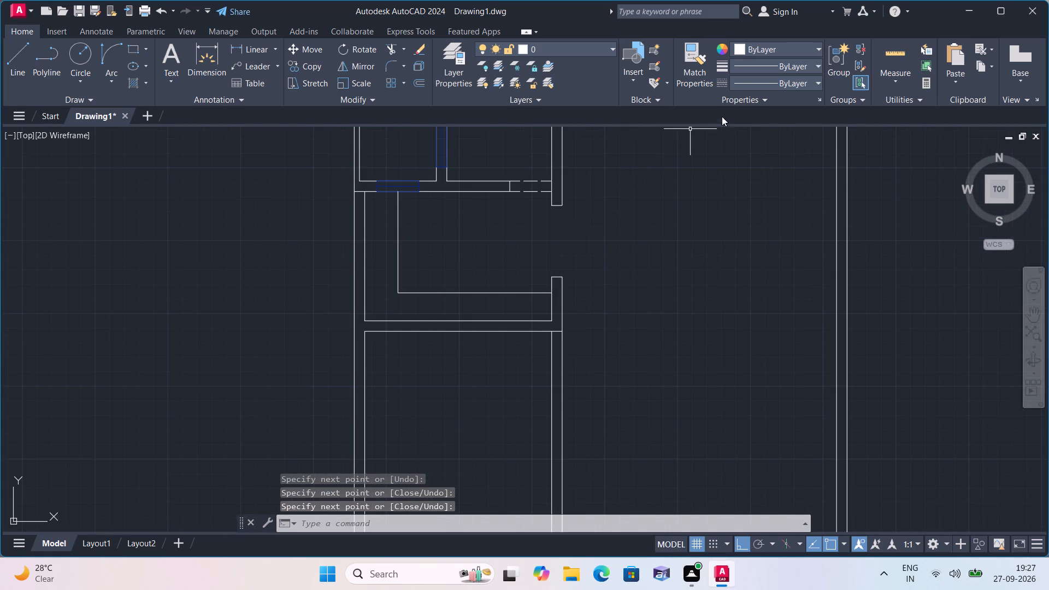
{"action": "left_click", "coordinate": [747, 87]}
{"action": "left_click", "coordinate": [756, 127]}
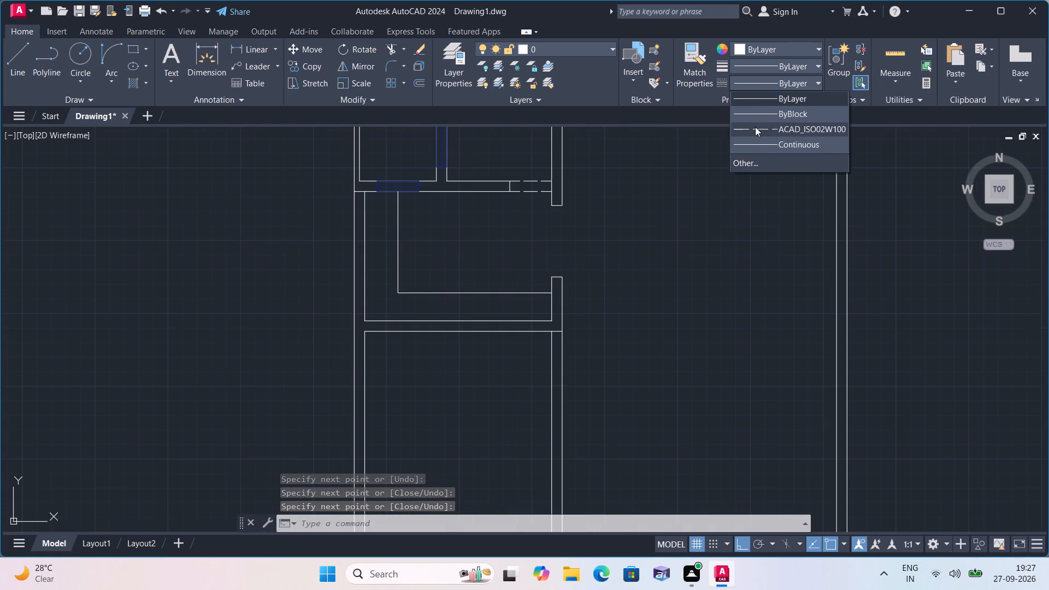
{"action": "key", "text": "l"}
{"action": "key", "text": "space"}
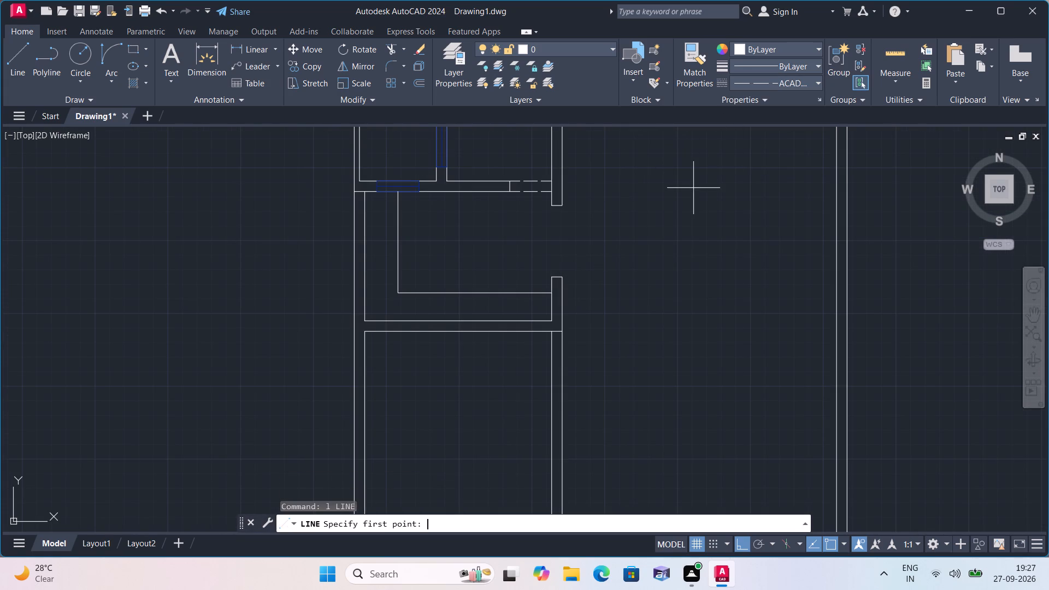
{"action": "scroll", "coordinate": [549, 269], "scroll_direction": "up", "scroll_amount": 1}
{"action": "left_click", "coordinate": [556, 282]}
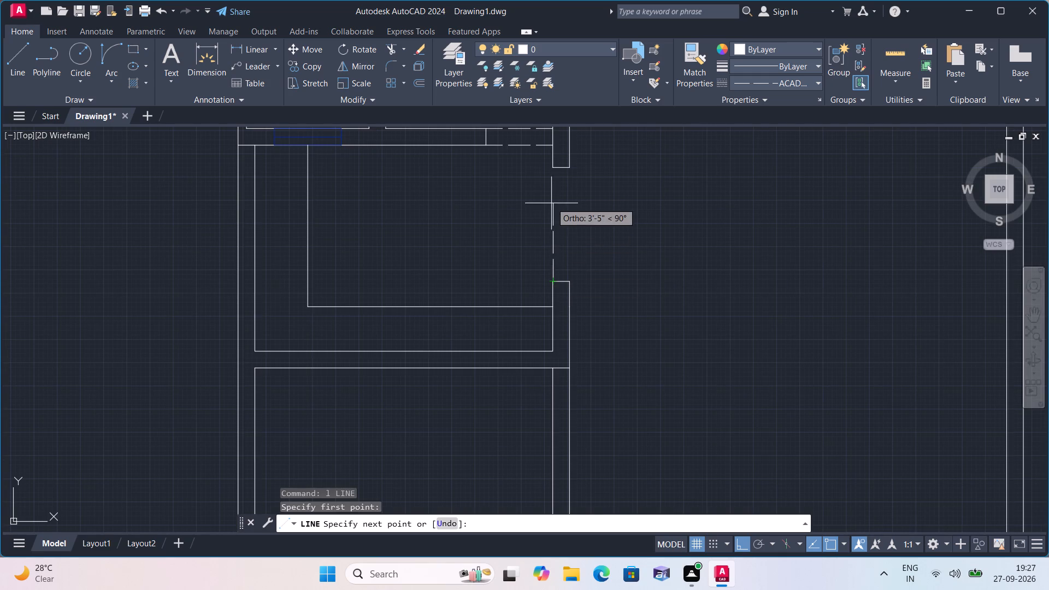
{"action": "left_click", "coordinate": [552, 167]}
{"action": "key", "text": "space"}
{"action": "key", "text": "space"}
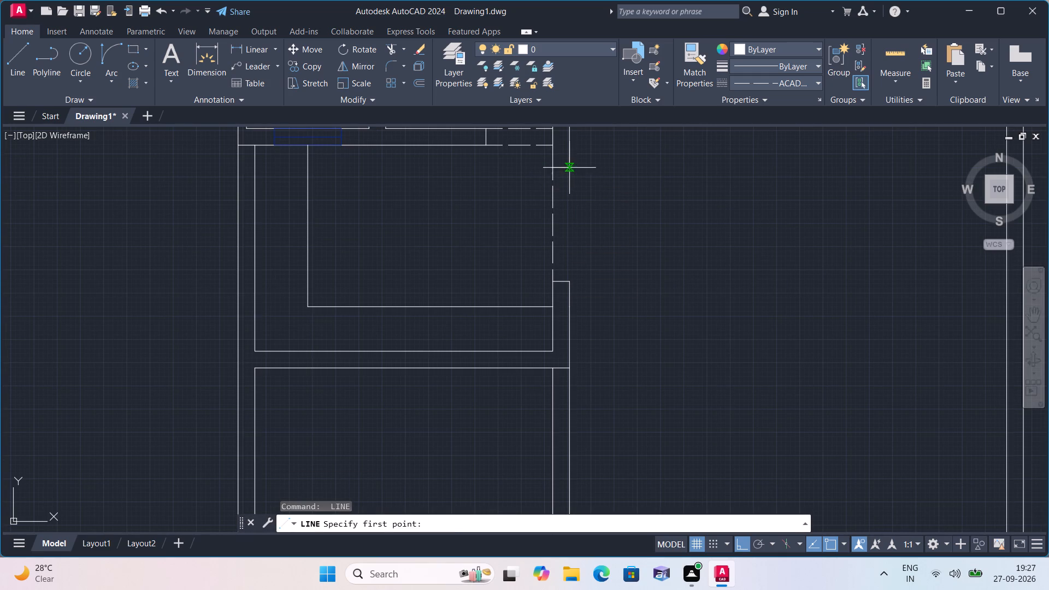
{"action": "left_click", "coordinate": [572, 171]}
{"action": "left_click", "coordinate": [574, 280]}
{"action": "key", "text": "space"}
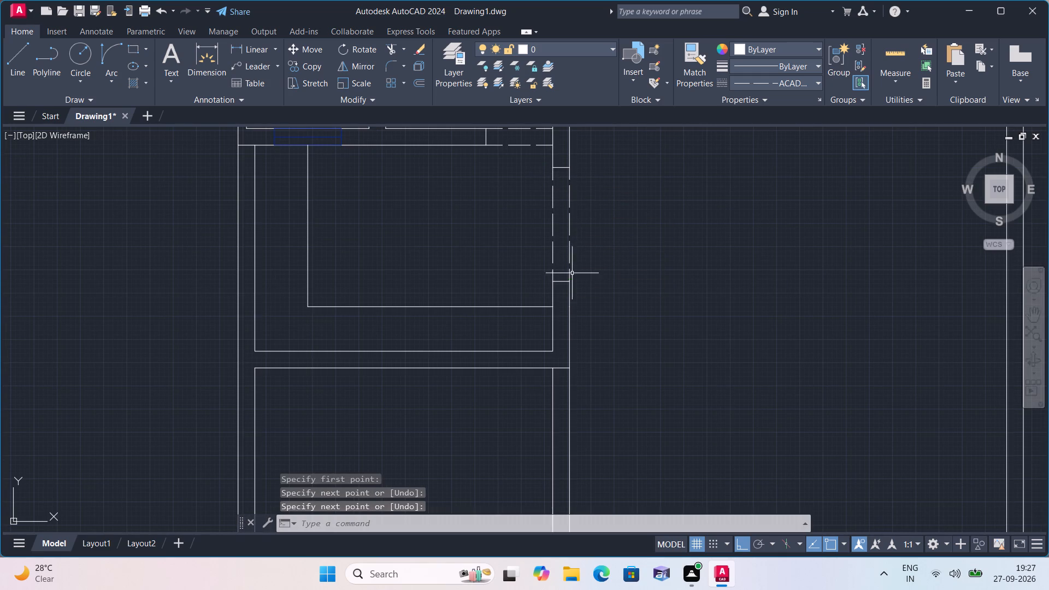
Examine the overall floor plan and the large open room beside the central wall.
{"action": "scroll", "coordinate": [574, 270], "scroll_direction": "down", "scroll_amount": 1}
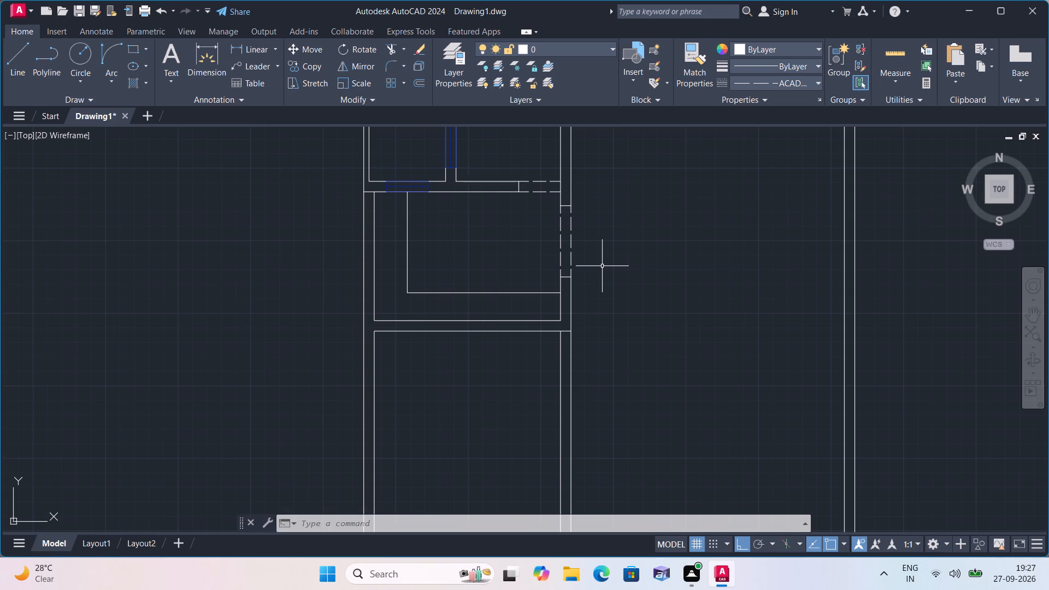
{"action": "scroll", "coordinate": [602, 266], "scroll_direction": "down", "scroll_amount": 1}
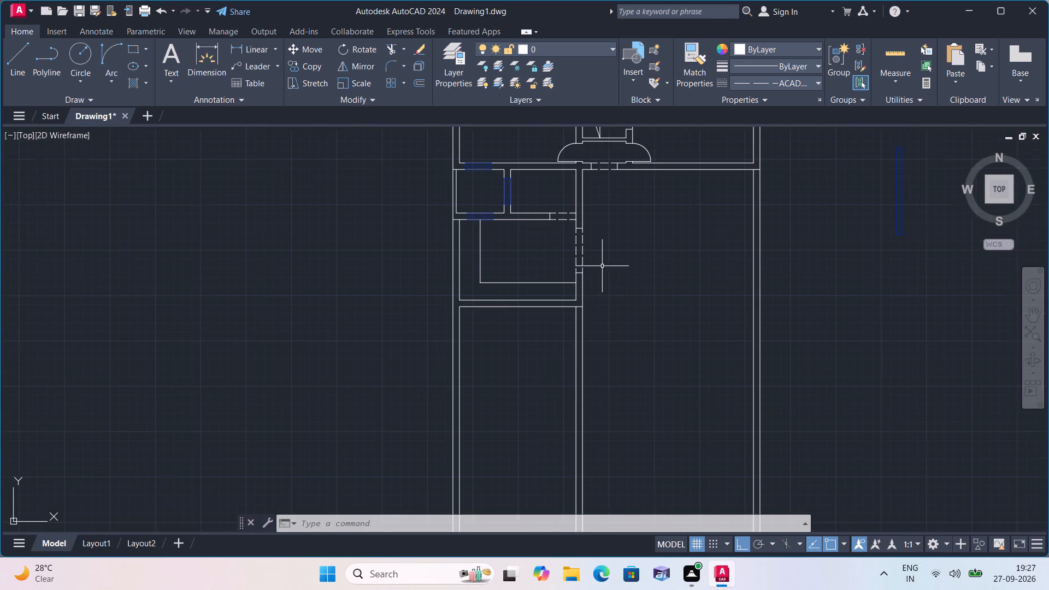
{"action": "middle_click_drag", "start_coordinate": [585, 274], "coordinate": [528, 290]}
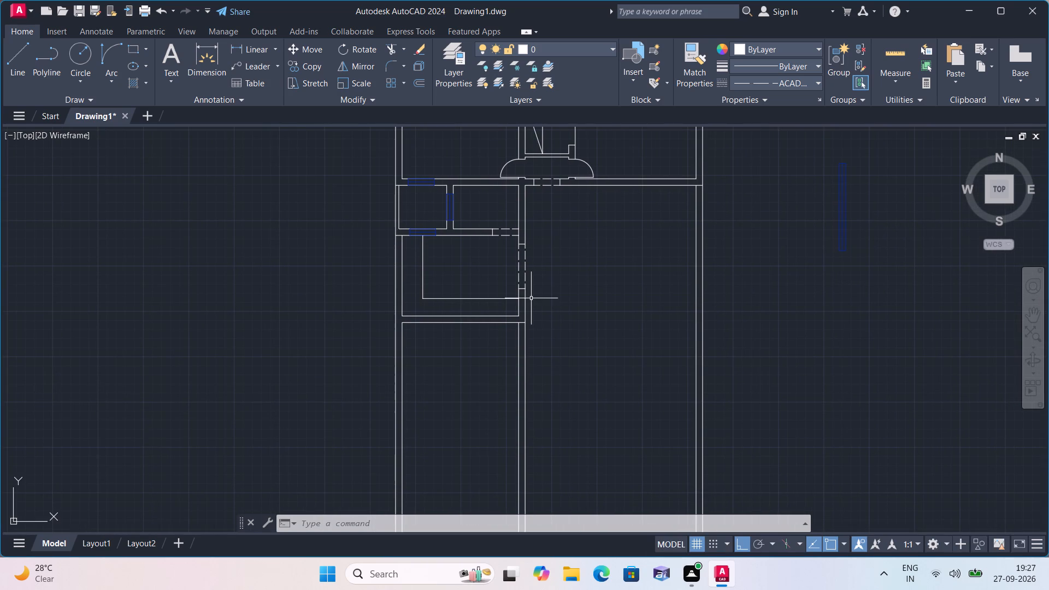
{"action": "middle_click_drag", "start_coordinate": [567, 312], "coordinate": [561, 314]}
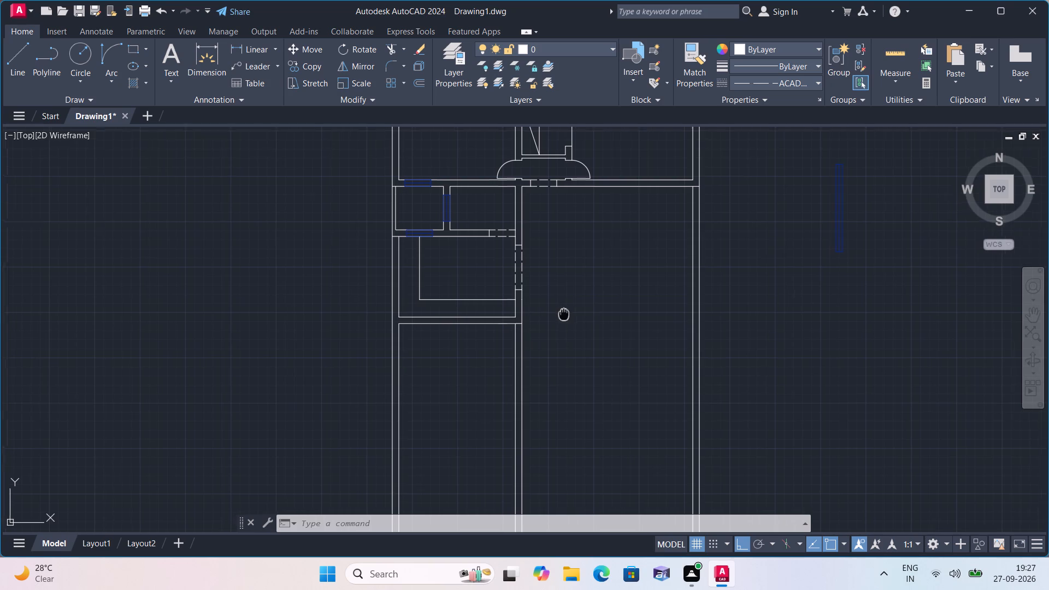
{"action": "middle_click_drag", "start_coordinate": [561, 314], "coordinate": [511, 323]}
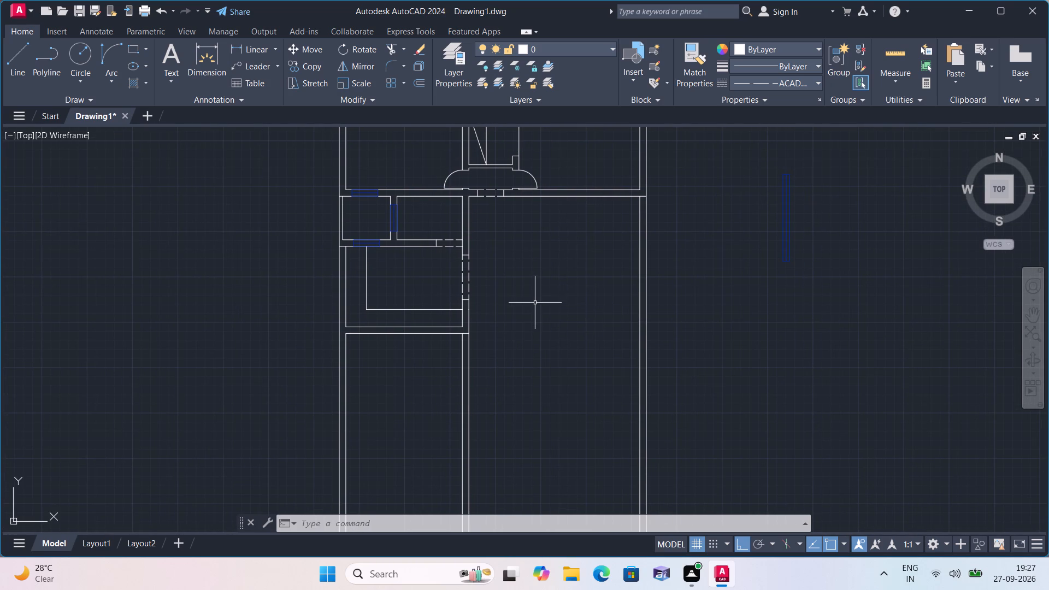
{"action": "middle_click_drag", "start_coordinate": [532, 305], "coordinate": [516, 318]}
{"action": "scroll", "coordinate": [524, 312], "scroll_direction": "down", "scroll_amount": 1}
{"action": "middle_click_drag", "start_coordinate": [516, 318], "coordinate": [508, 327]}
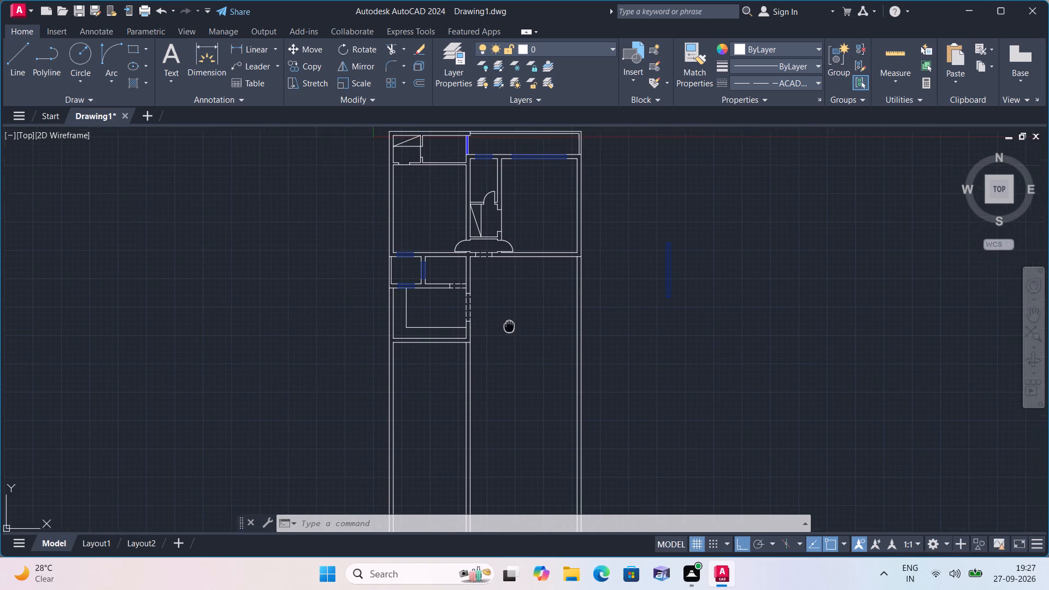
{"action": "middle_click_drag", "start_coordinate": [508, 327], "coordinate": [497, 349]}
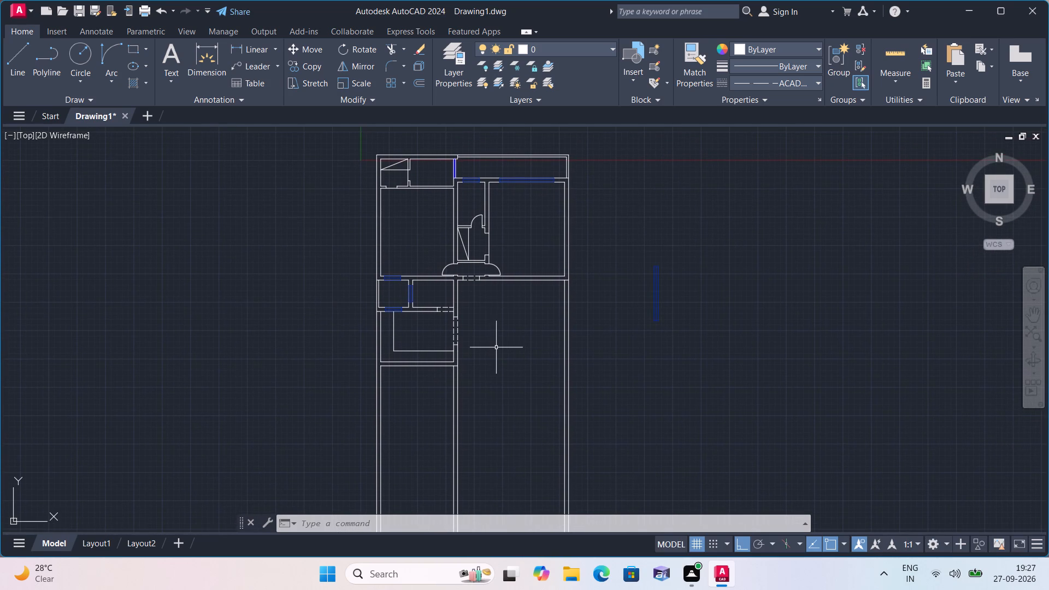
{"action": "scroll", "coordinate": [496, 347], "scroll_direction": "up", "scroll_amount": 2}
{"action": "middle_click", "coordinate": [504, 331]}
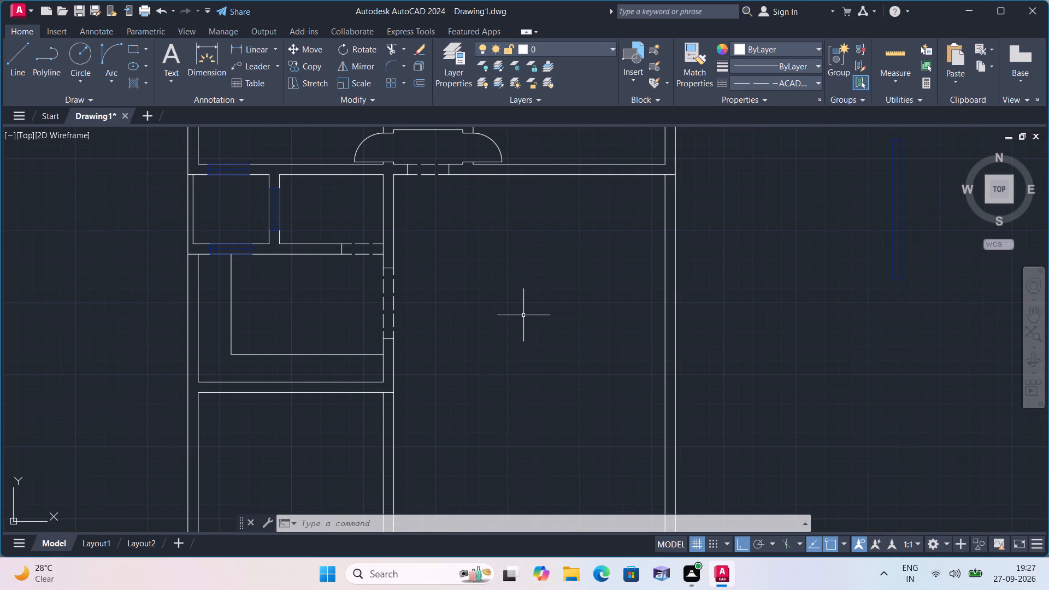
{"action": "middle_click", "coordinate": [526, 341]}
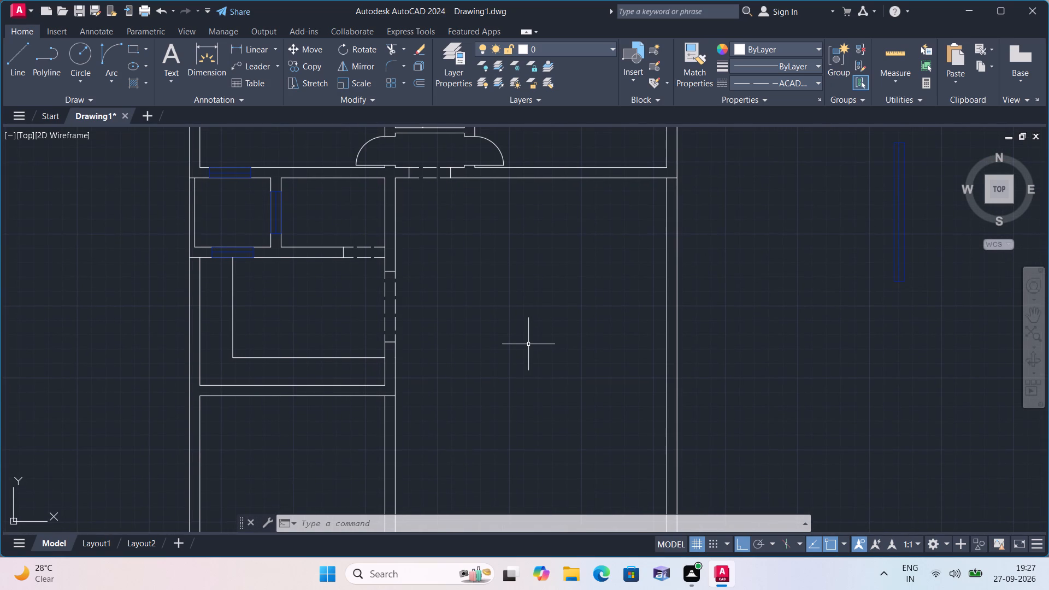
Offset the central wall's face above the dashed opening 16' into the large room.
{"action": "type", "text": "offset"}
{"action": "key", "text": "space"}
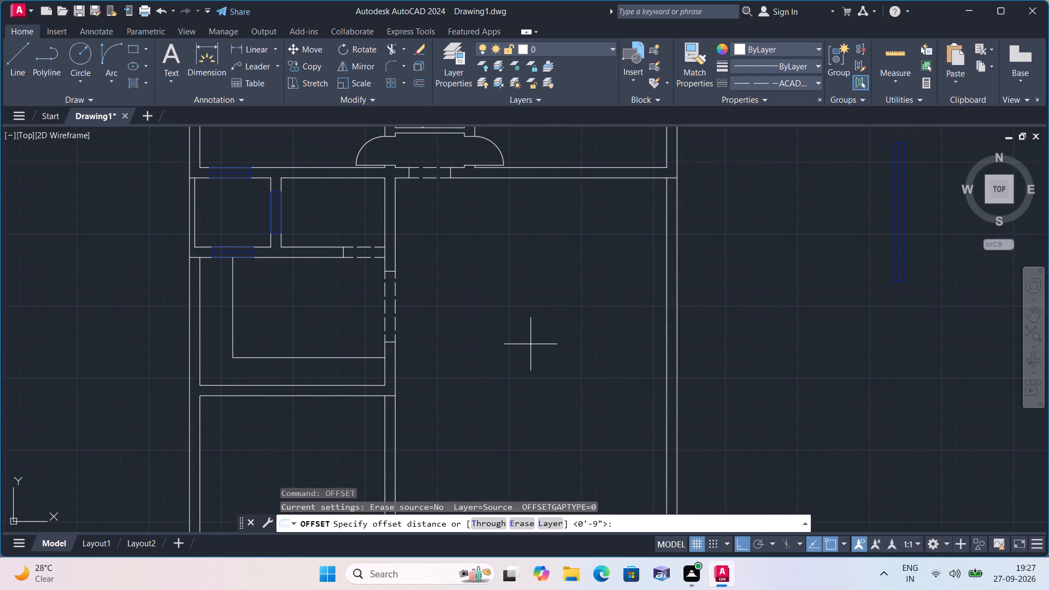
{"action": "type", "text": "16'"}
{"action": "key", "text": "space"}
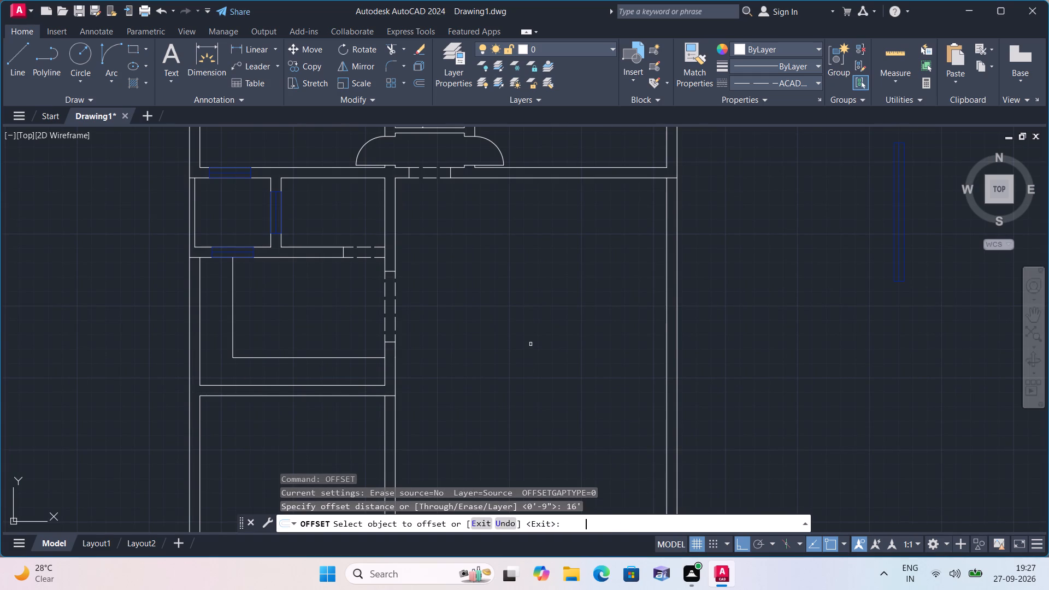
{"action": "left_click", "coordinate": [394, 222]}
{"action": "left_click", "coordinate": [497, 227]}
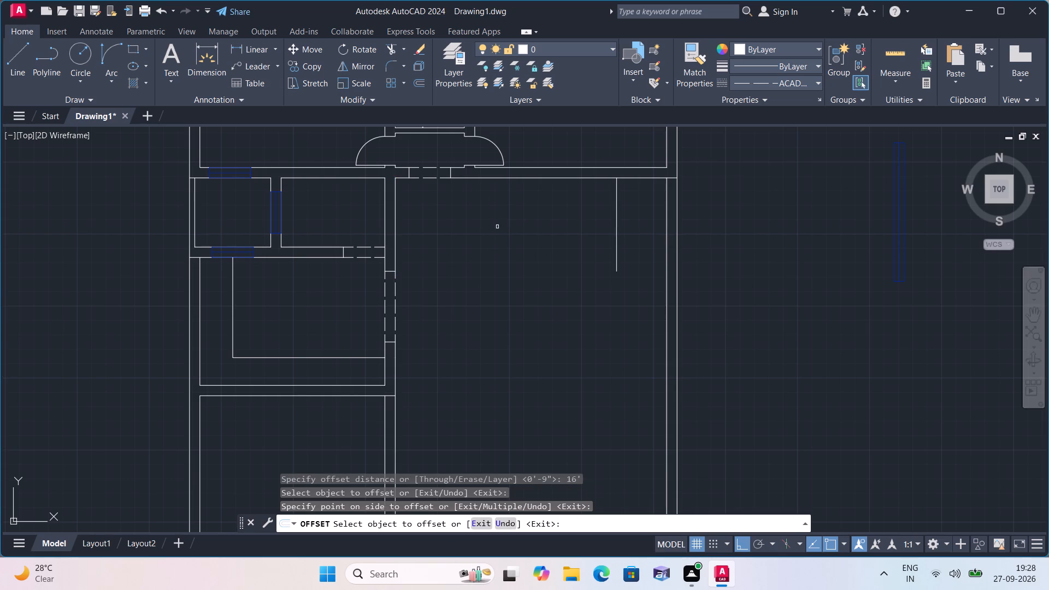
{"action": "key", "text": "space"}
Offset the new vertical line in the large room 9" toward the outer wall to form the second wall face.
{"action": "key", "text": "space"}
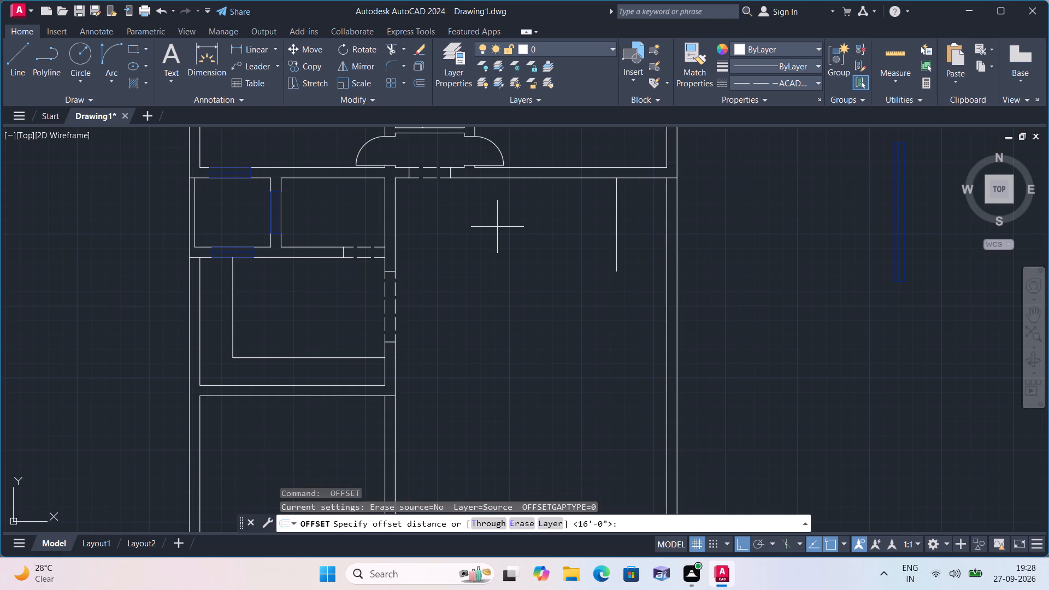
{"action": "type", "text": "9\""}
{"action": "key", "text": "space"}
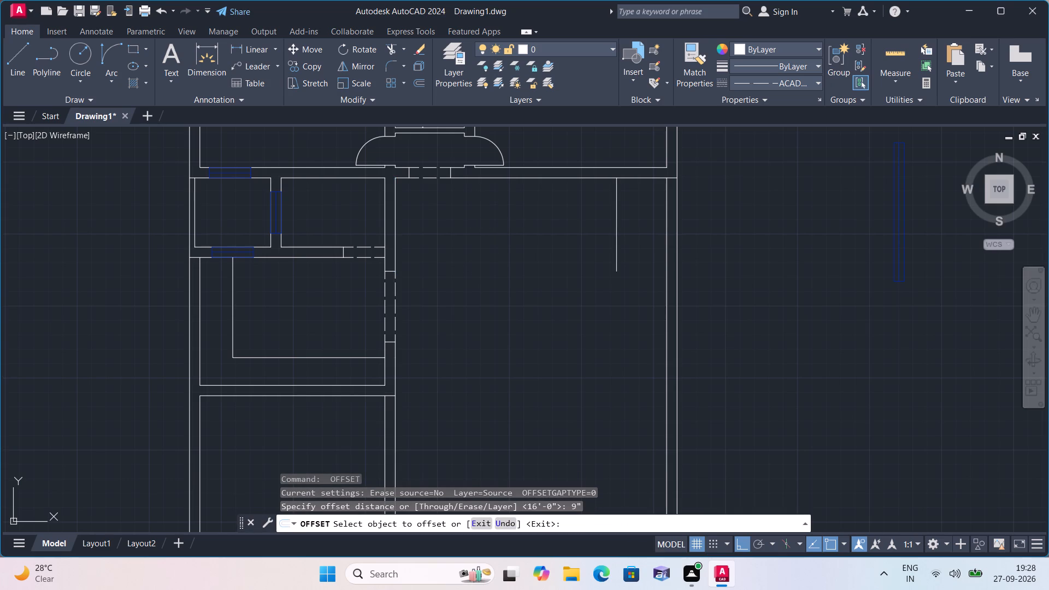
{"action": "left_click", "coordinate": [618, 220]}
{"action": "left_click", "coordinate": [643, 219]}
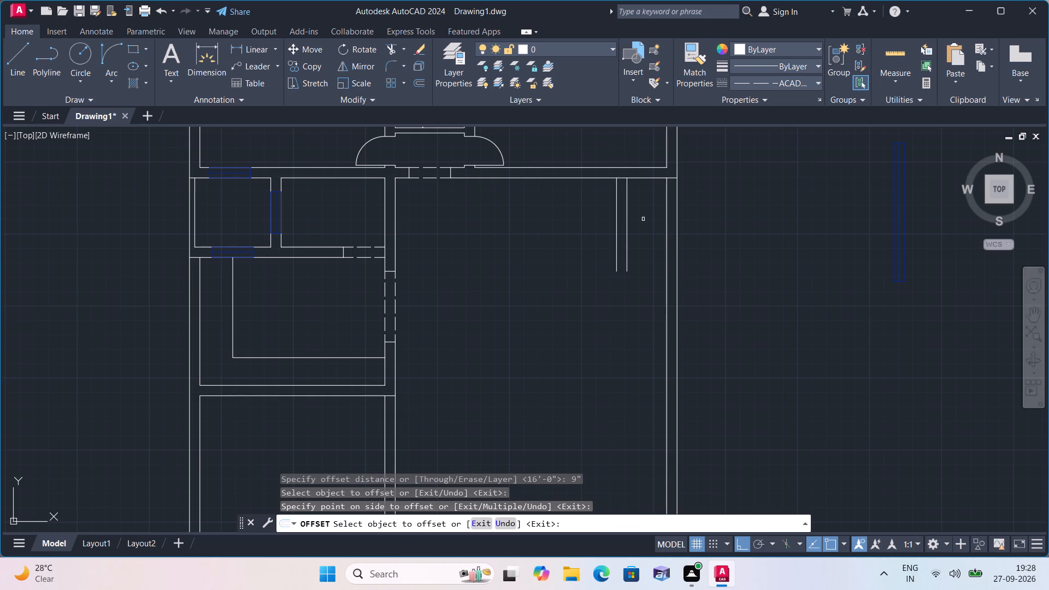
{"action": "key", "text": "space"}
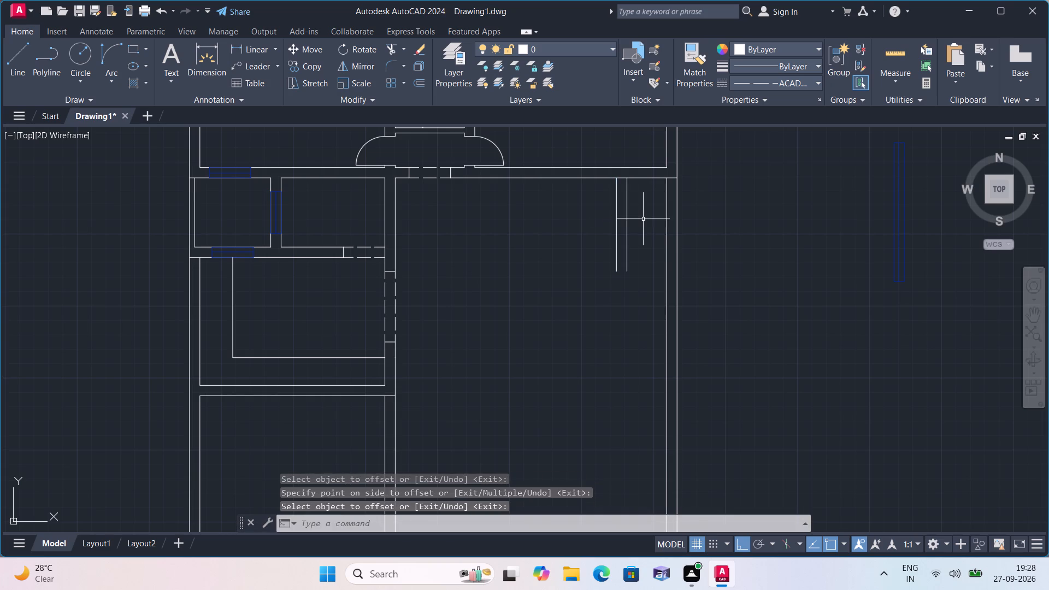
Extend both faces of the horizontal wall below the counter room across the large room to the far exterior wall's outer face.
{"action": "type", "text": "exte"}
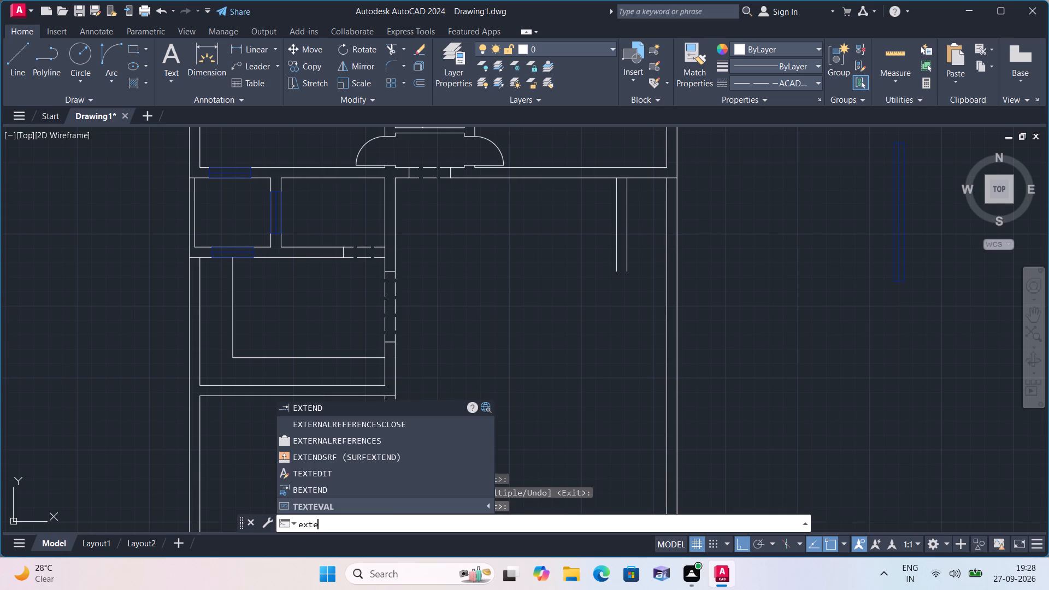
{"action": "key", "text": "space"}
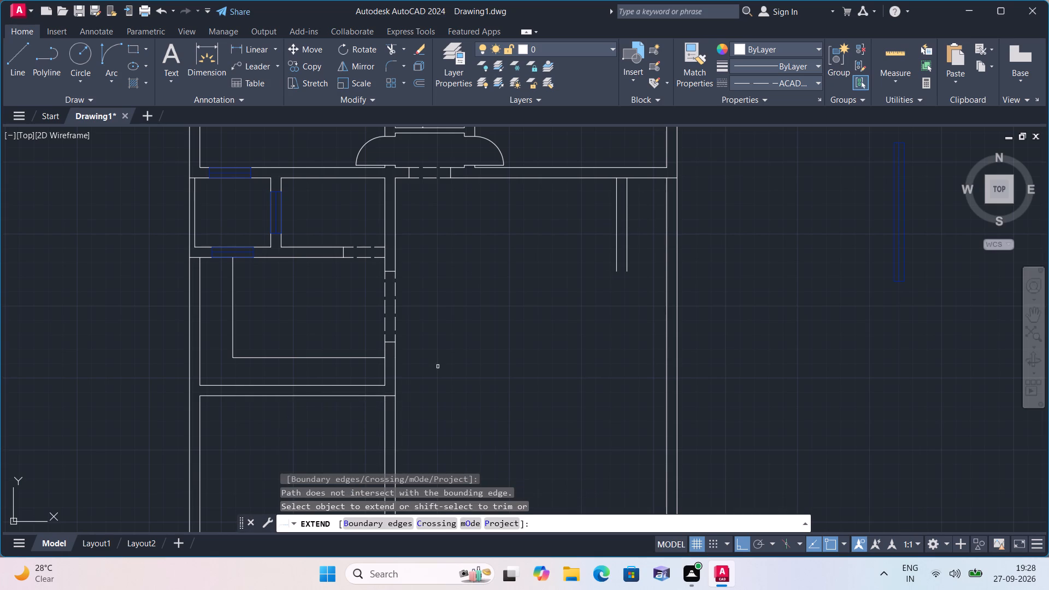
{"action": "left_click", "coordinate": [357, 385]}
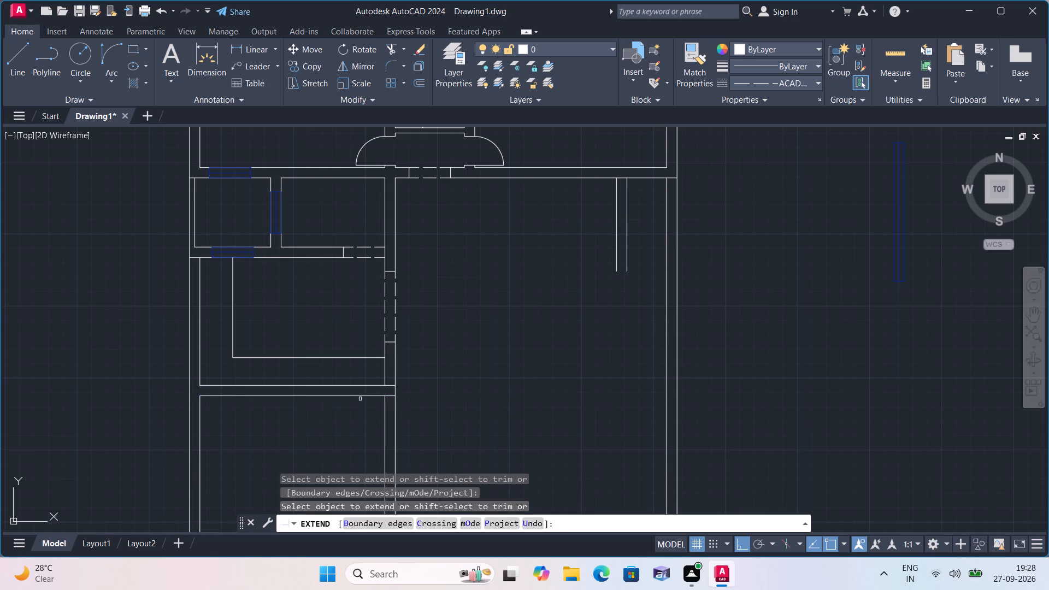
{"action": "left_click", "coordinate": [361, 398]}
{"action": "left_click", "coordinate": [361, 386]}
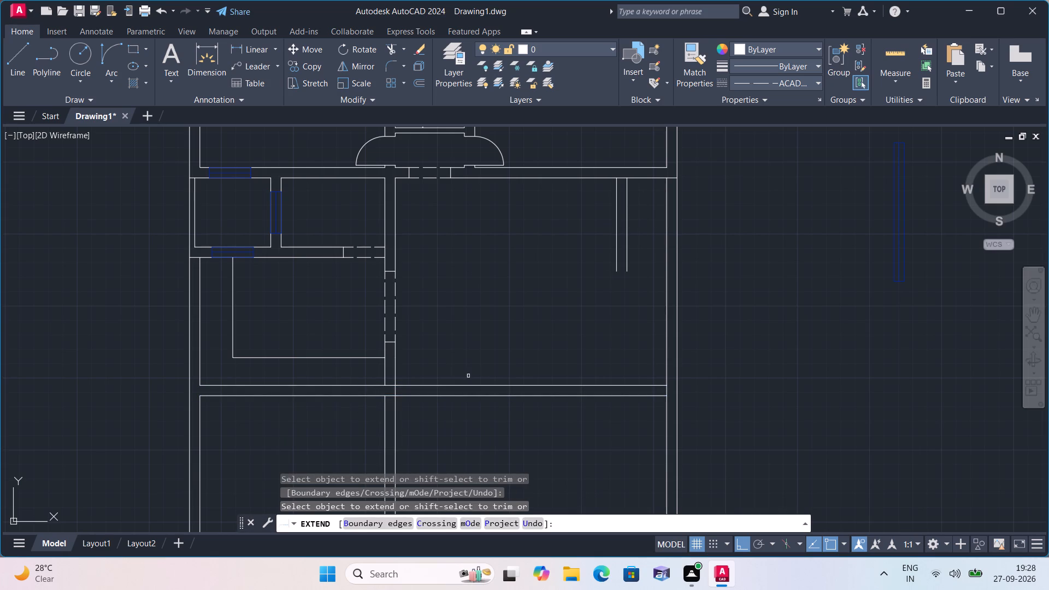
{"action": "left_click_drag", "start_coordinate": [545, 363], "coordinate": [550, 373]}
{"action": "left_click", "coordinate": [579, 426]}
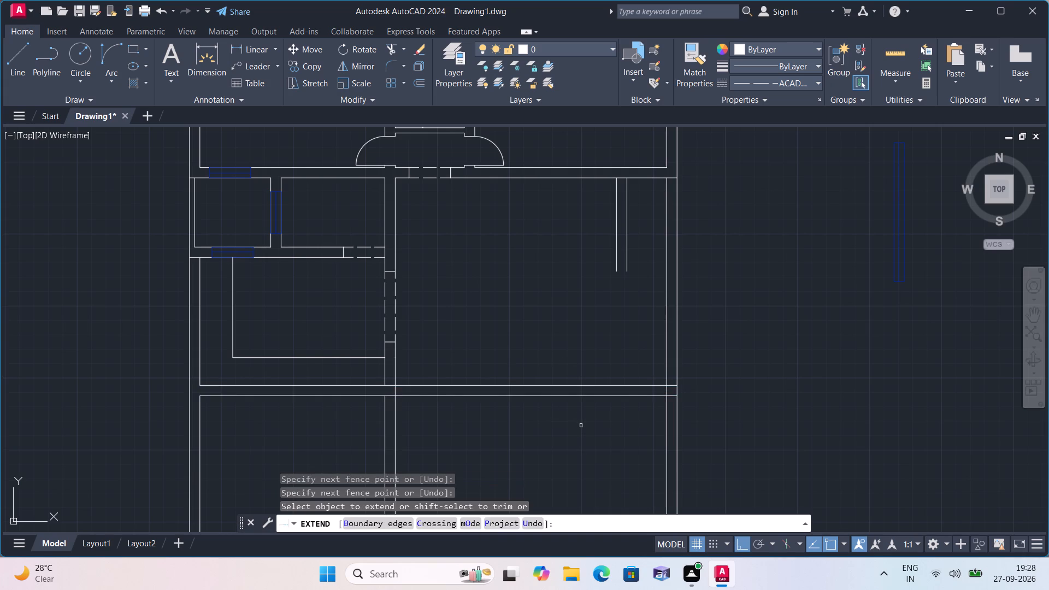
{"action": "key", "text": "Escape"}
Extend both faces of the new 9" vertical wall down to the extended horizontal wall.
{"action": "key", "text": "space"}
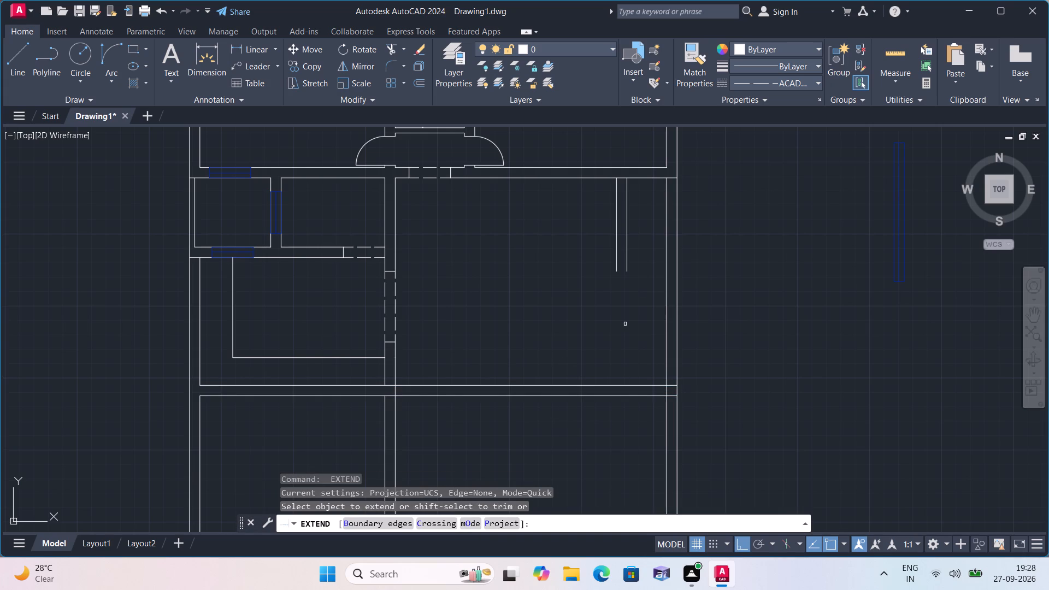
{"action": "left_click", "coordinate": [635, 267]}
{"action": "left_click", "coordinate": [599, 258]}
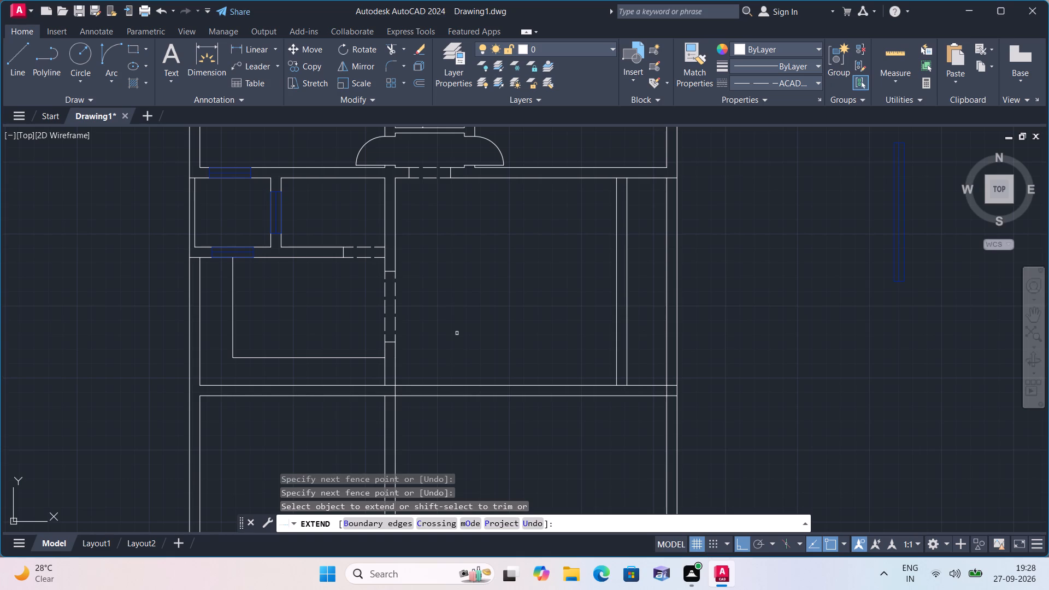
{"action": "key", "text": "space"}
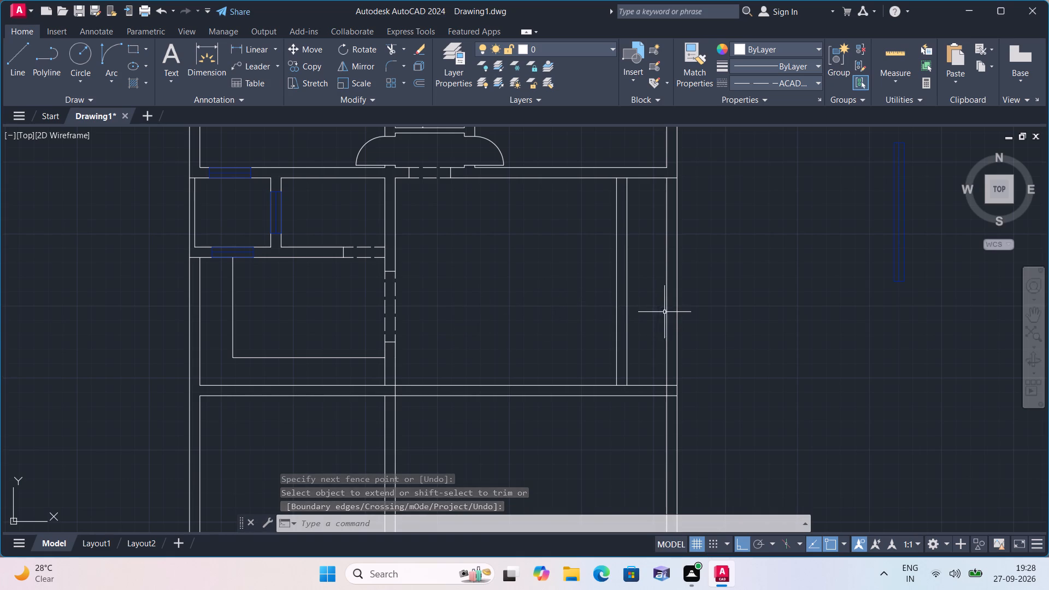
Trim away the exterior wall's inner face between the two horizontal walls, beside the new 9" vertical wall.
{"action": "type", "text": "trim"}
{"action": "key", "text": "space"}
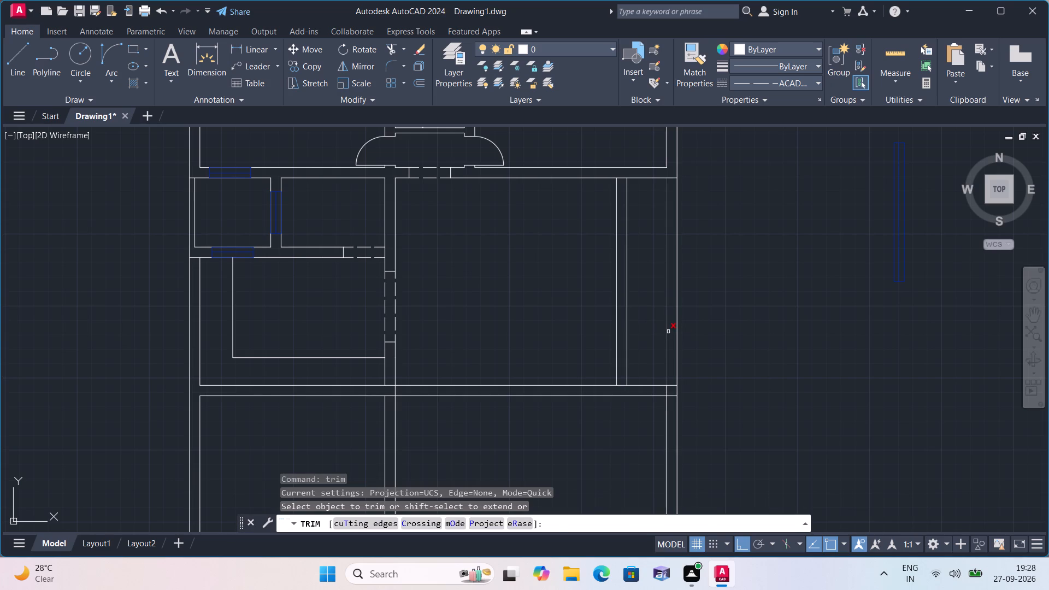
{"action": "left_click", "coordinate": [668, 332]}
{"action": "key", "text": "space"}
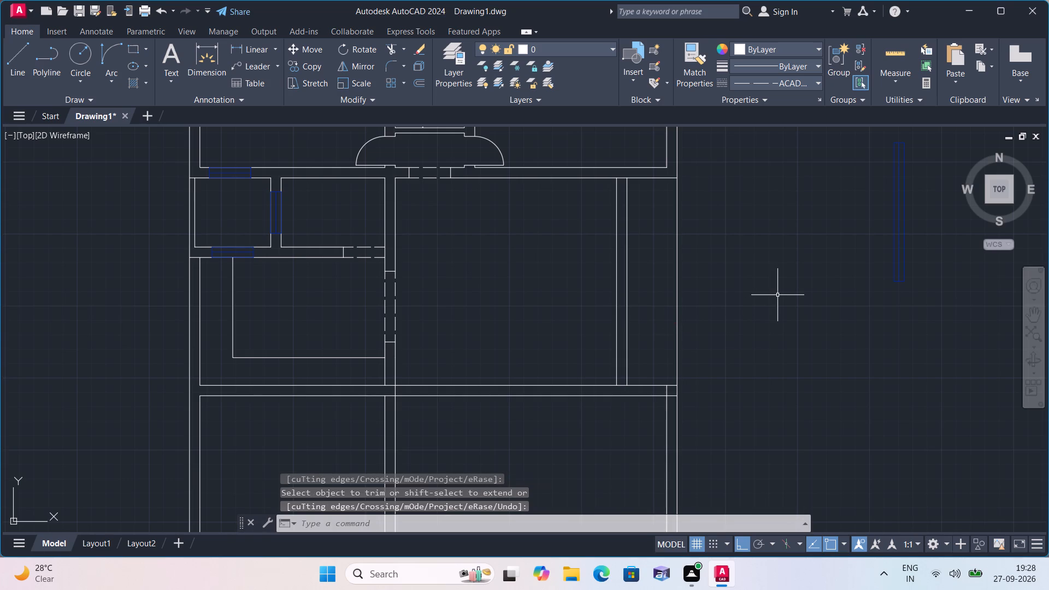
Offset the exterior wall's outer face beside the large room 4.5" inward.
{"action": "type", "text": "offset 4.5\""}
{"action": "key", "text": "space"}
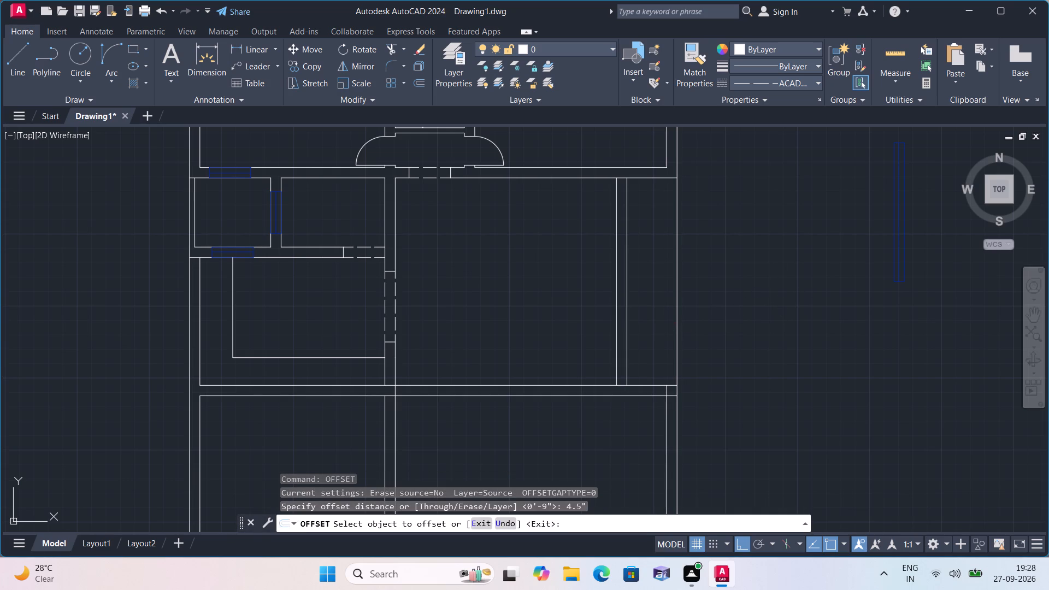
{"action": "left_click", "coordinate": [676, 287]}
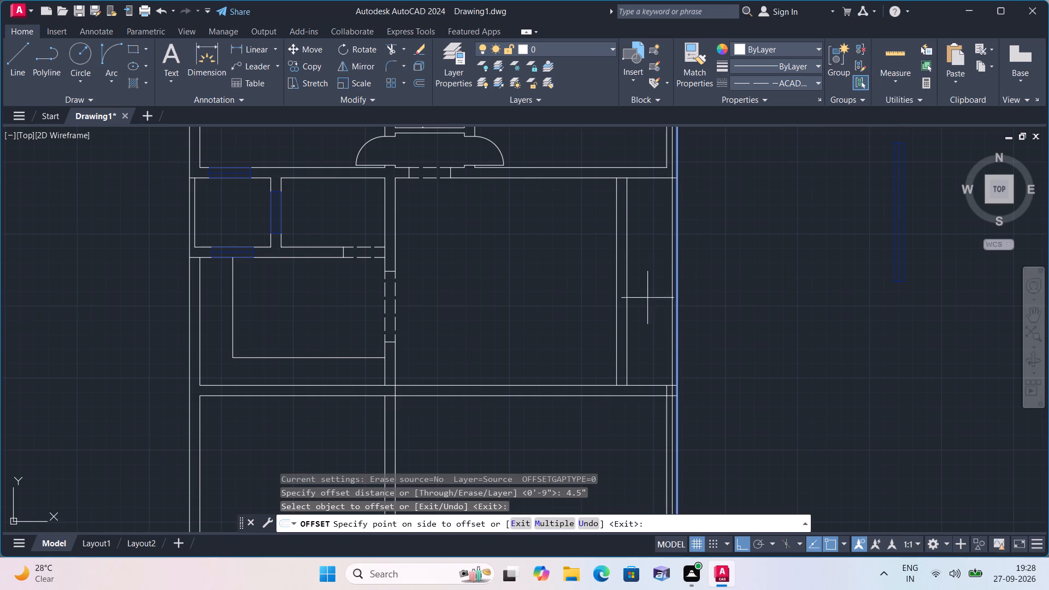
{"action": "left_click", "coordinate": [647, 298]}
{"action": "key", "text": "space"}
Trim the new 4.5" wall face where it runs through and beyond the horizontal walls below and above the large room.
{"action": "type", "text": "trim"}
{"action": "key", "text": "space"}
{"action": "scroll", "coordinate": [677, 404], "scroll_direction": "up", "scroll_amount": 1}
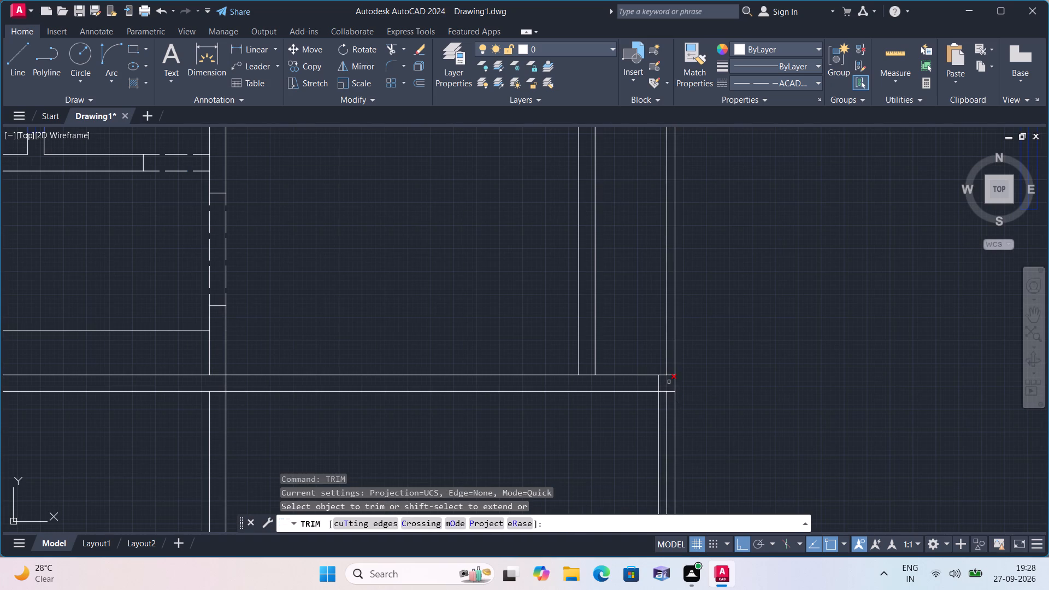
{"action": "left_click", "coordinate": [669, 381]}
{"action": "left_click", "coordinate": [668, 403]}
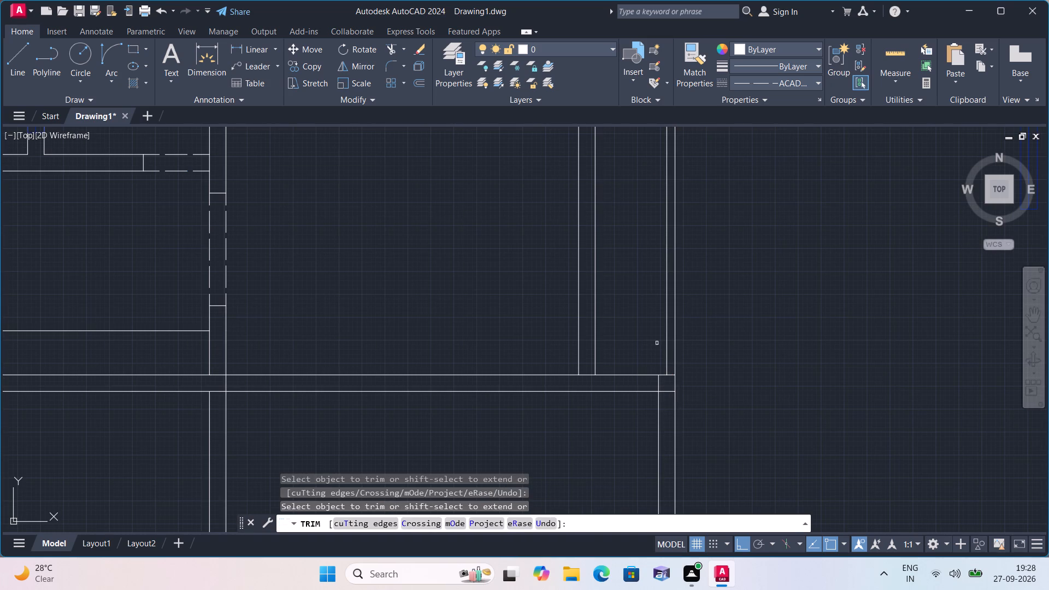
{"action": "scroll", "coordinate": [652, 331], "scroll_direction": "down", "scroll_amount": 1}
{"action": "middle_click_drag", "start_coordinate": [643, 309], "coordinate": [686, 412]}
{"action": "scroll", "coordinate": [708, 245], "scroll_direction": "up", "scroll_amount": 1}
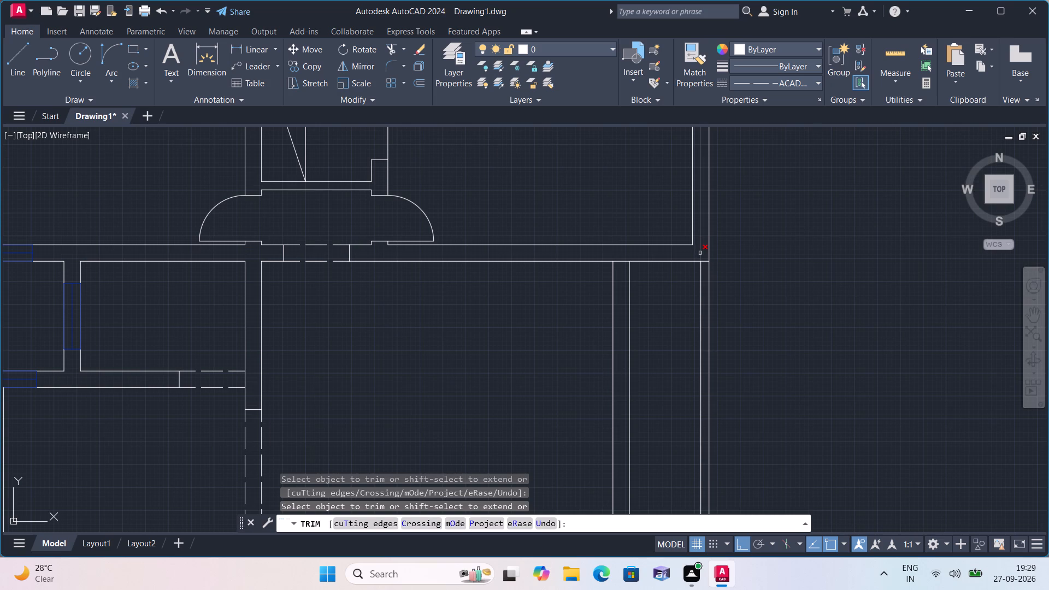
{"action": "left_click", "coordinate": [700, 253]}
{"action": "key", "text": "Escape"}
Move the spare long blue window from outside the plan into the new 9" vertical wall, centred along the wall's length.
{"action": "scroll", "coordinate": [799, 327], "scroll_direction": "down", "scroll_amount": 1}
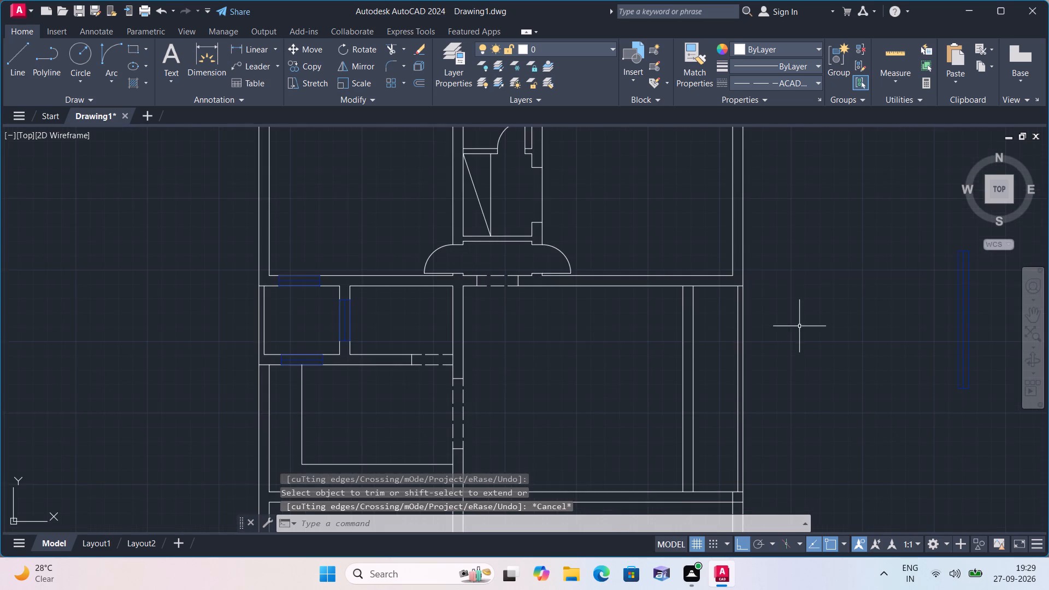
{"action": "middle_click_drag", "start_coordinate": [799, 326], "coordinate": [792, 275]}
{"action": "scroll", "coordinate": [791, 270], "scroll_direction": "down", "scroll_amount": 1}
{"action": "scroll", "coordinate": [794, 333], "scroll_direction": "up", "scroll_amount": 1}
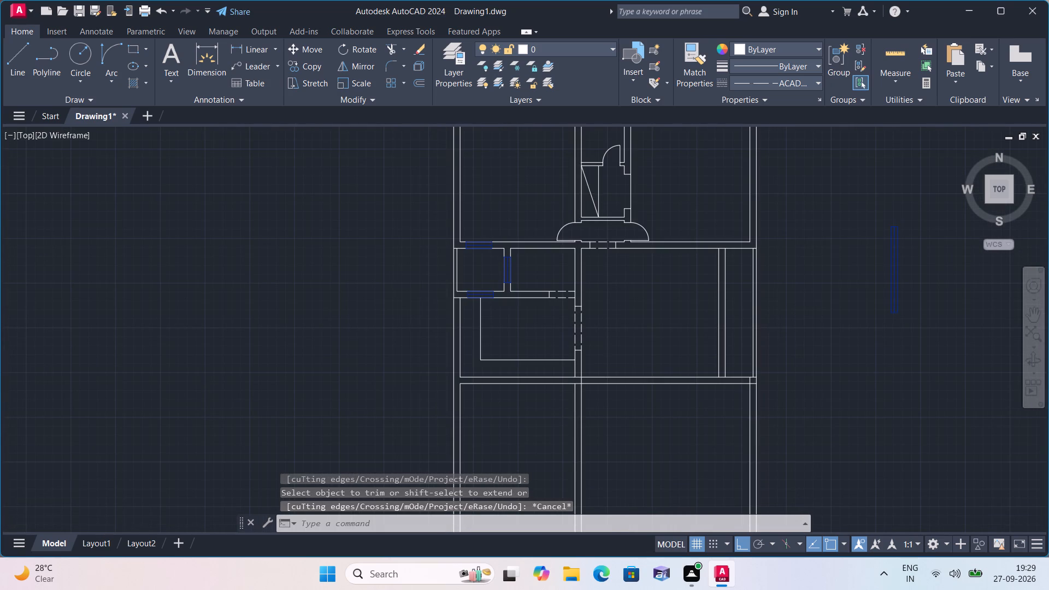
{"action": "scroll", "coordinate": [794, 333], "scroll_direction": "down", "scroll_amount": 1}
{"action": "middle_click_drag", "start_coordinate": [791, 333], "coordinate": [764, 342]}
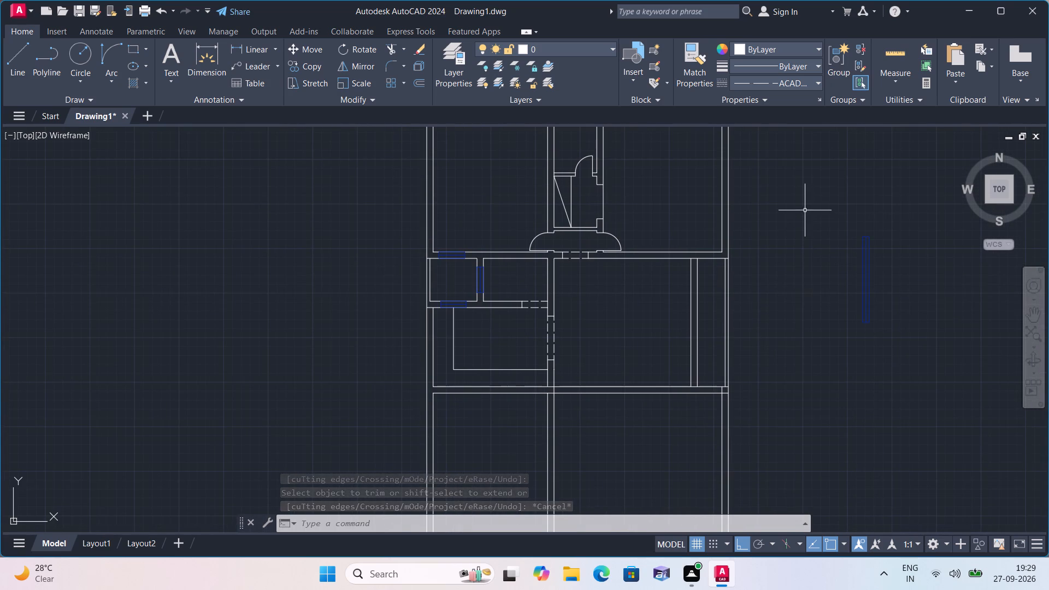
{"action": "left_click", "coordinate": [819, 204]}
{"action": "left_click", "coordinate": [917, 358]}
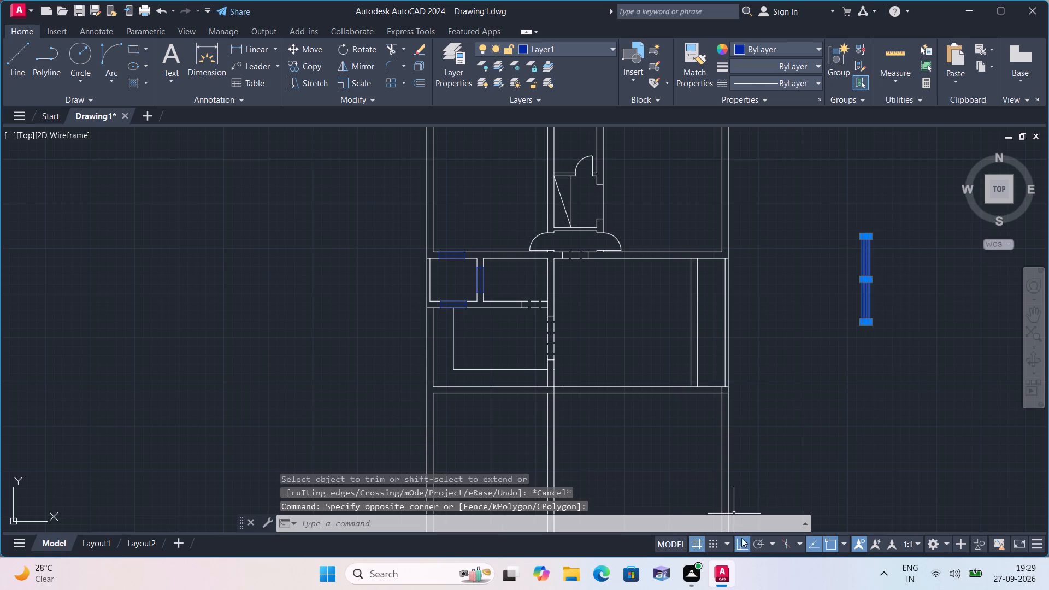
{"action": "left_click", "coordinate": [745, 544]}
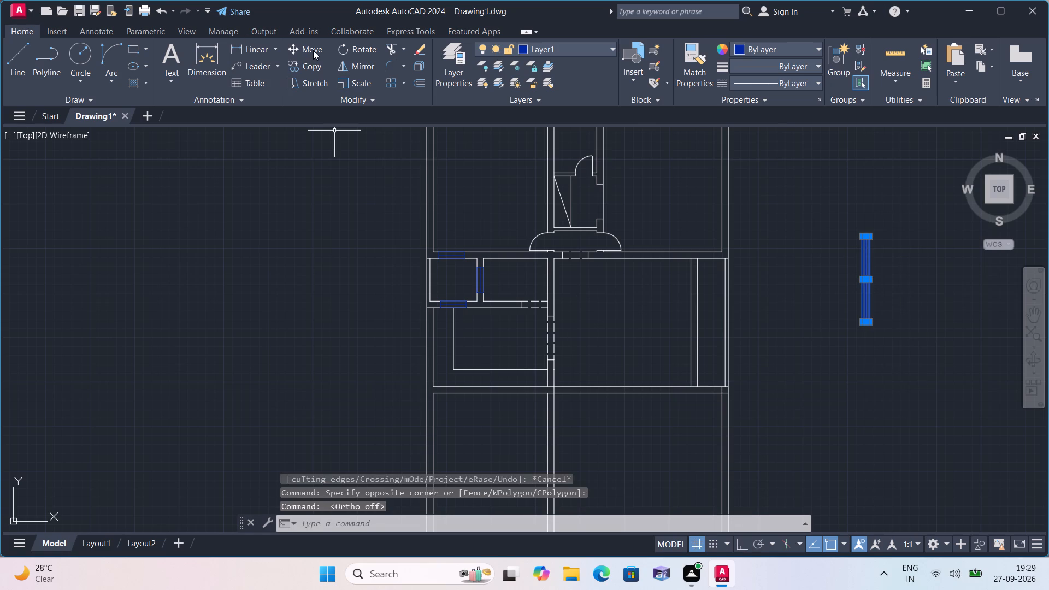
{"action": "left_click", "coordinate": [312, 45]}
{"action": "left_click", "coordinate": [863, 279]}
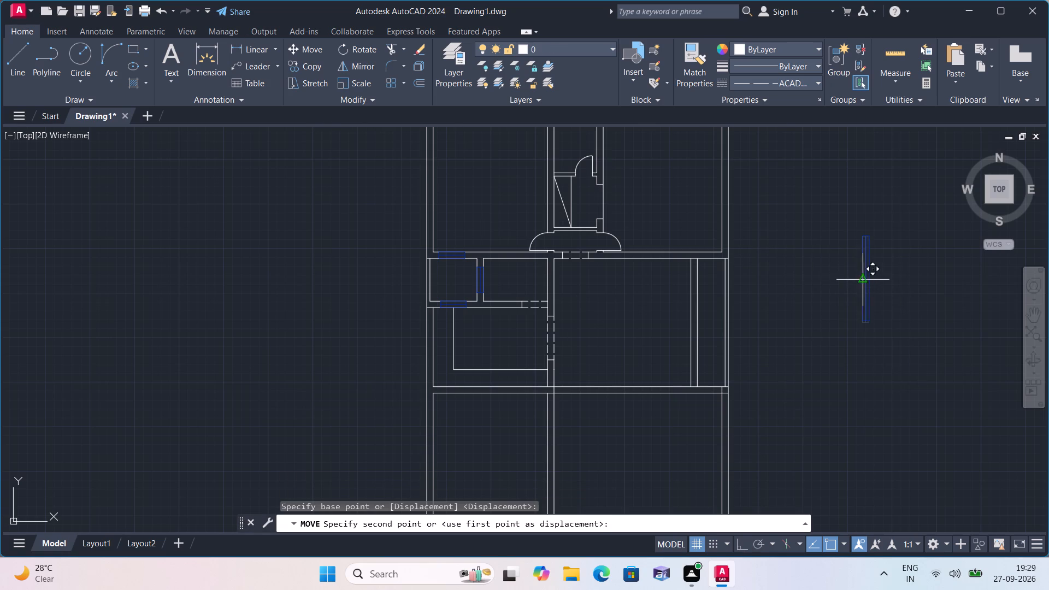
{"action": "left_click", "coordinate": [692, 325]}
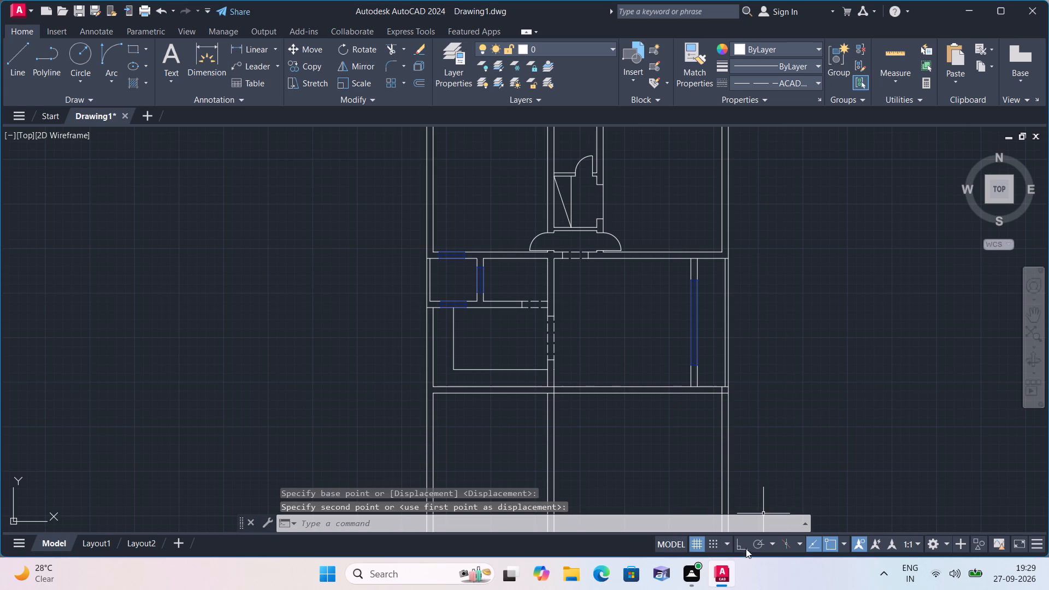
{"action": "left_click", "coordinate": [741, 542]}
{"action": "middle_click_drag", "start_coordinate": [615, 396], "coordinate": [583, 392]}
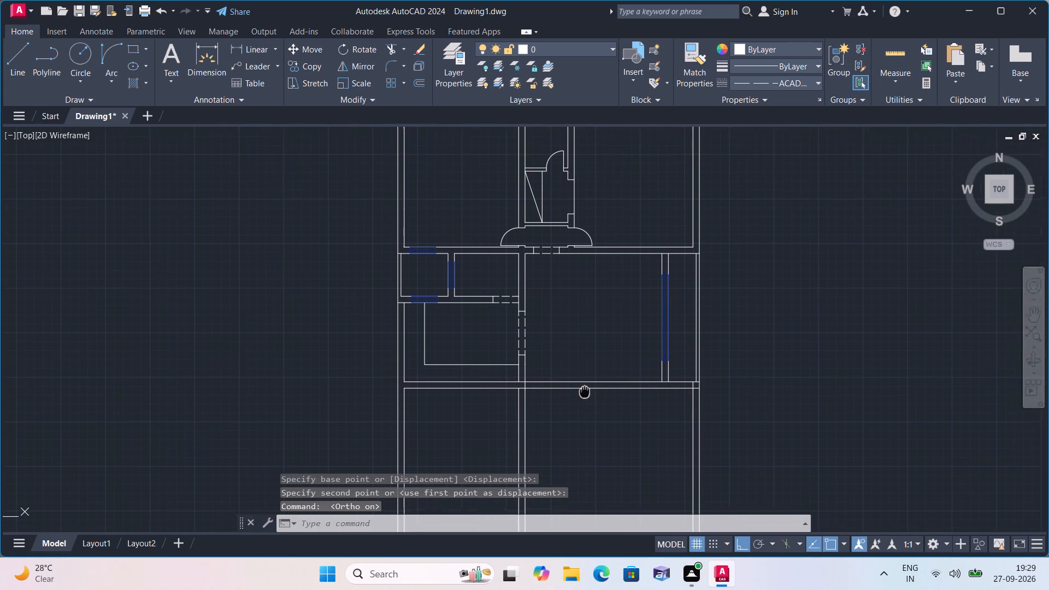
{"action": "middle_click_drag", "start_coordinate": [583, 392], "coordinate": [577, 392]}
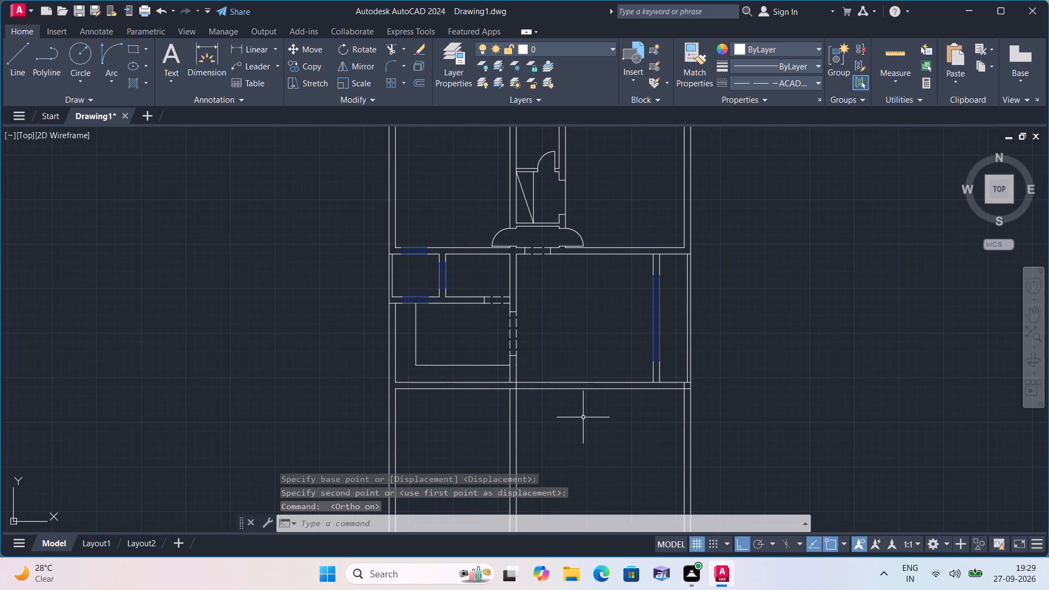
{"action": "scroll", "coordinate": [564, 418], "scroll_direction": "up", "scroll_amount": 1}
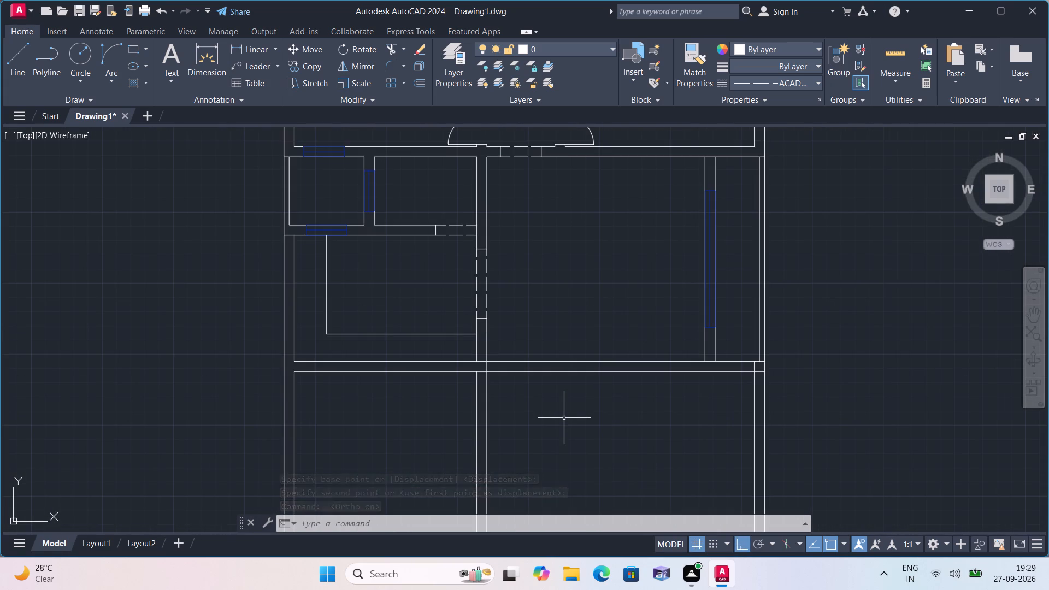
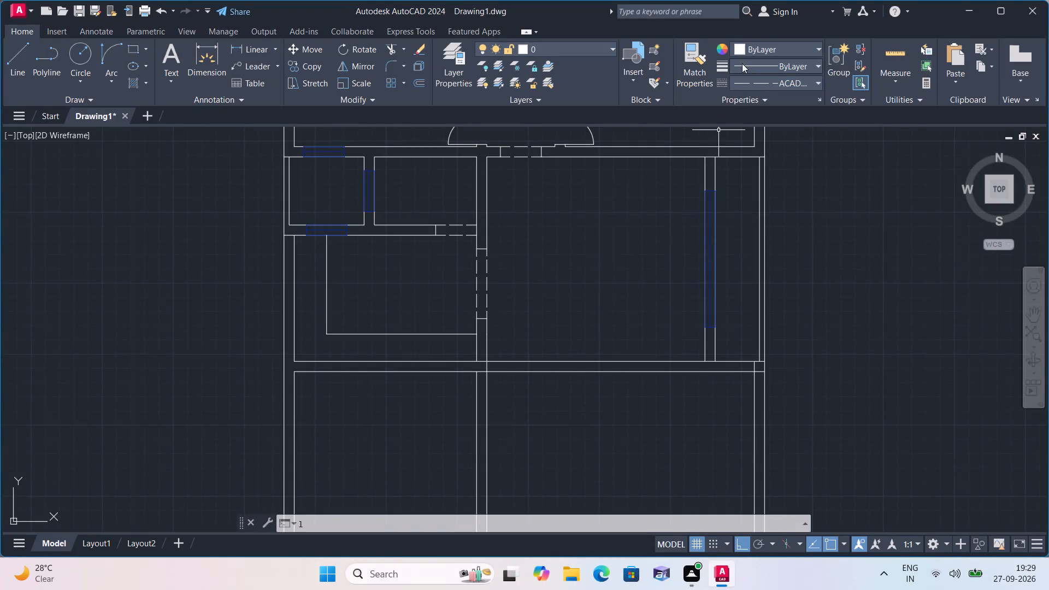
With linetype ByLayer, draw a line 1' along the lower horizontal wall from the central wall corner, continuing across the wall thickness as a jamb.
{"action": "left_click", "coordinate": [746, 81]}
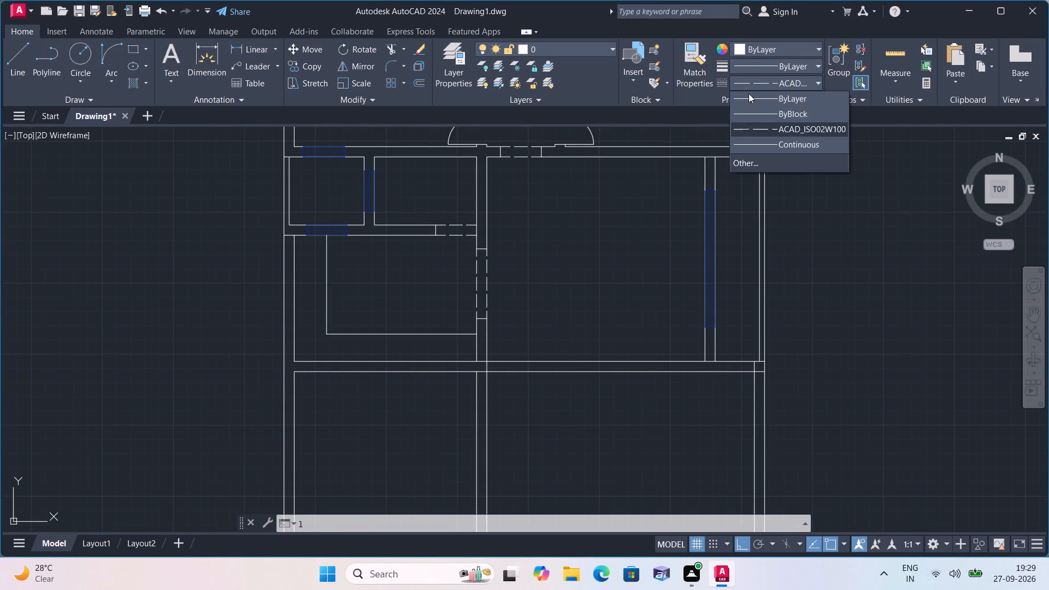
{"action": "left_click", "coordinate": [749, 97]}
{"action": "key", "text": "space"}
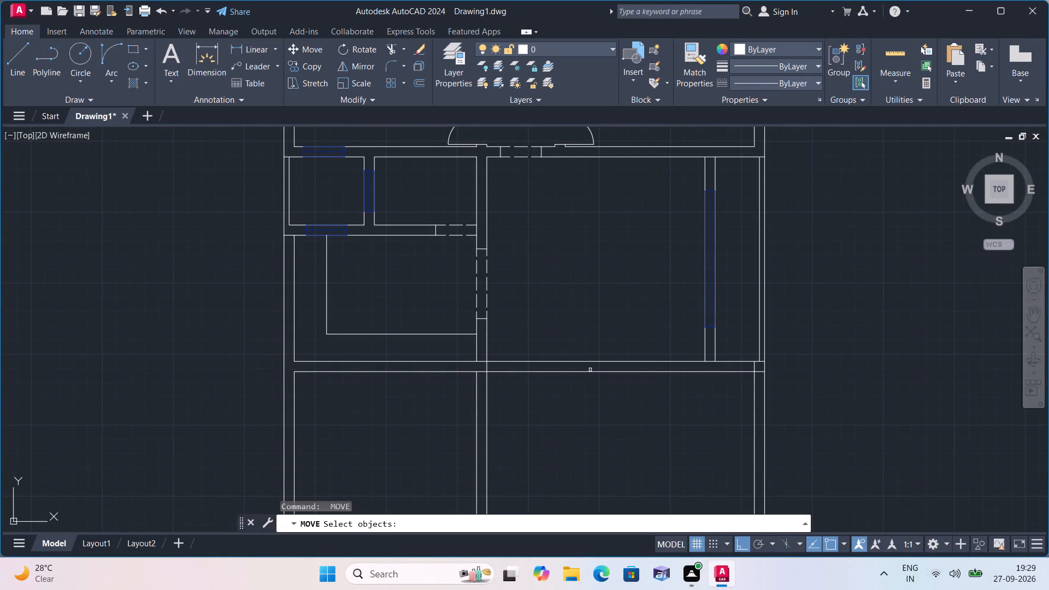
{"action": "key", "text": "Escape"}
{"action": "key", "text": "l"}
{"action": "key", "text": "space"}
{"action": "scroll", "coordinate": [496, 358], "scroll_direction": "up", "scroll_amount": 1}
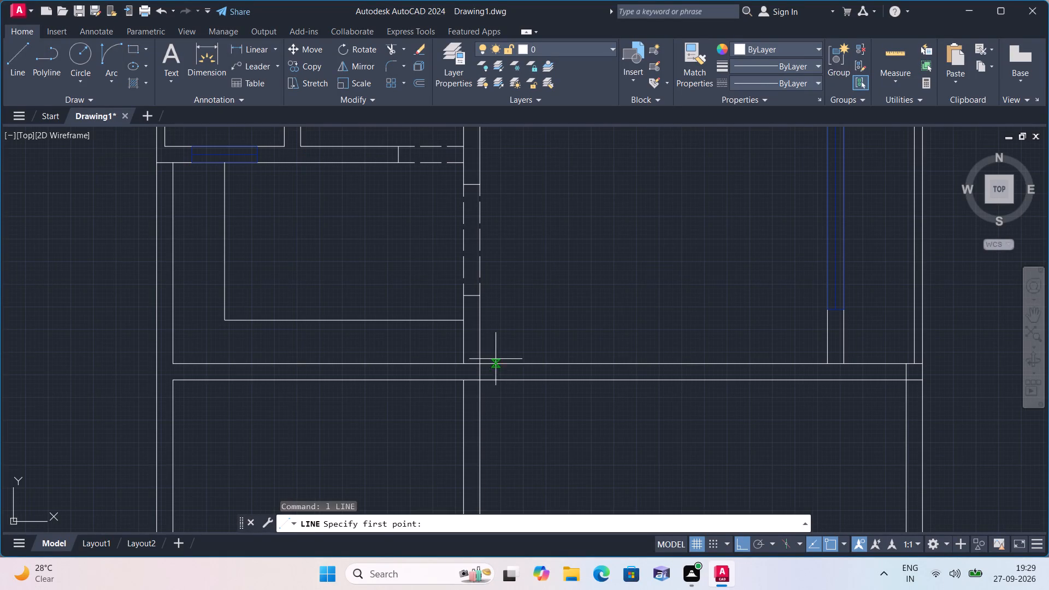
{"action": "left_click", "coordinate": [481, 364]}
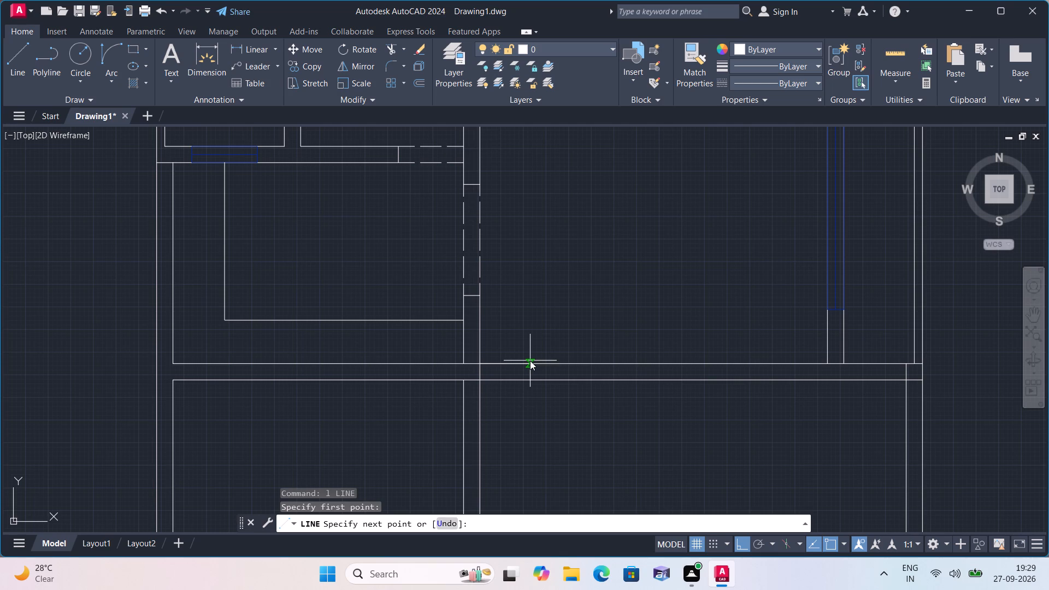
{"action": "type", "text": "1'"}
{"action": "key", "text": "space"}
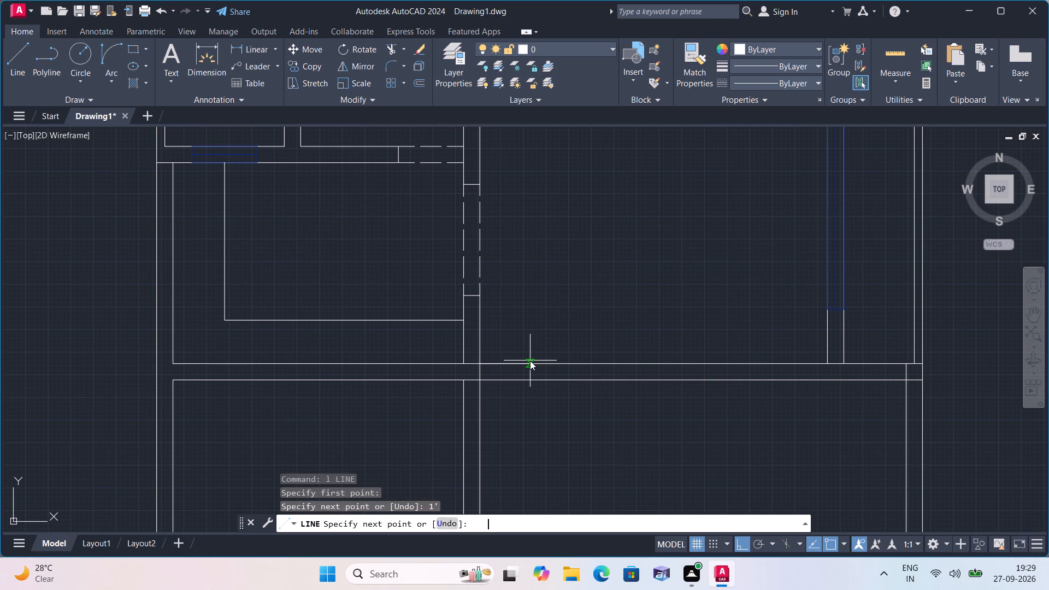
{"action": "scroll", "coordinate": [493, 385], "scroll_direction": "down", "scroll_amount": 3}
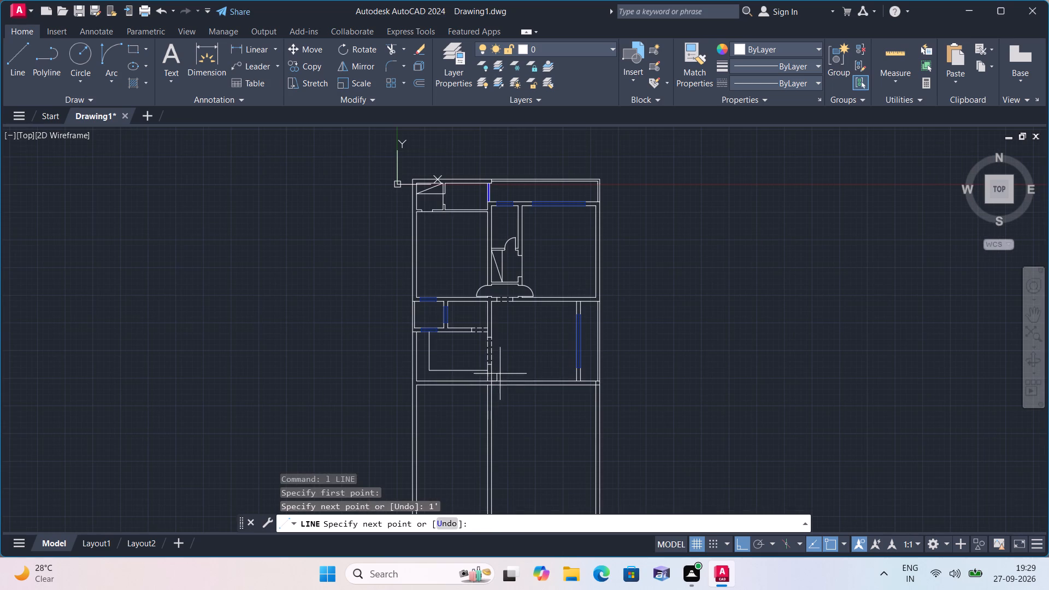
{"action": "scroll", "coordinate": [505, 359], "scroll_direction": "up", "scroll_amount": 2}
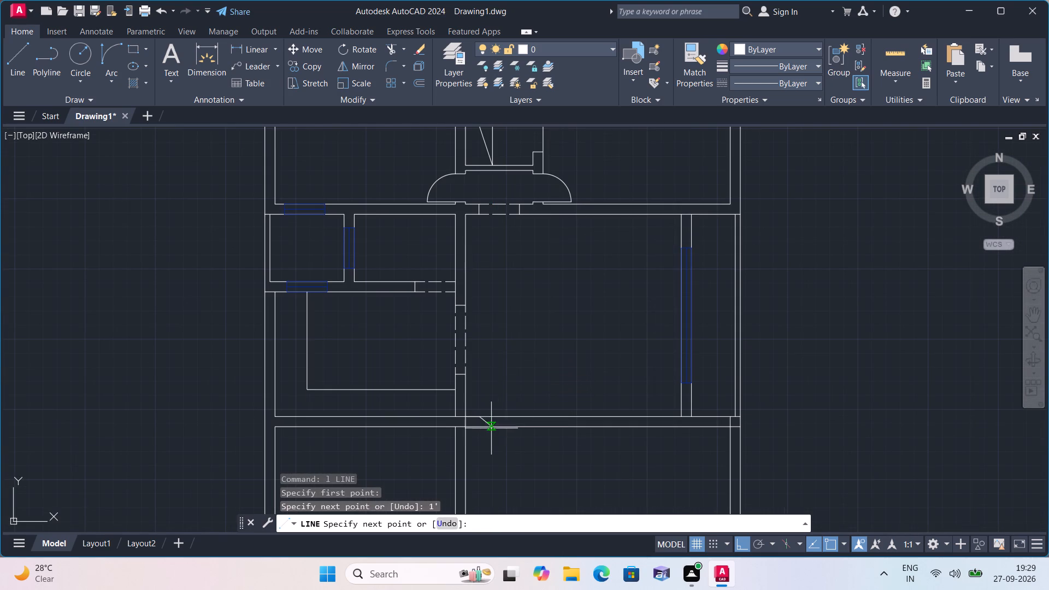
{"action": "scroll", "coordinate": [487, 429], "scroll_direction": "up", "scroll_amount": 1}
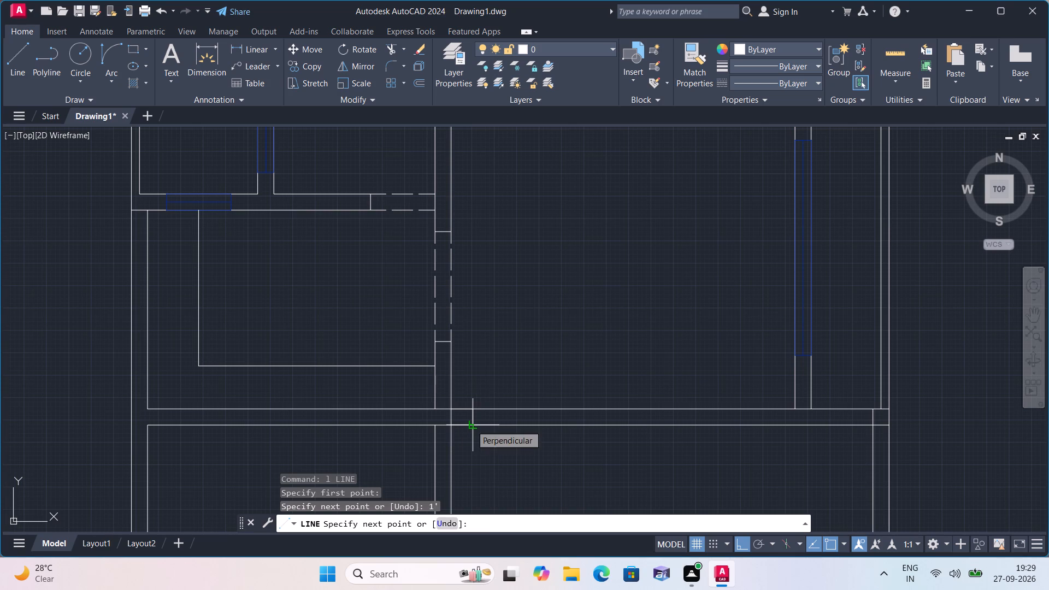
{"action": "left_click", "coordinate": [471, 425]}
{"action": "key", "text": "space"}
Measure with a linear dimension the offset from the central wall corner to the near jamb of the dashed opening below the double doors.
{"action": "middle_click_drag", "start_coordinate": [480, 349], "coordinate": [512, 497]}
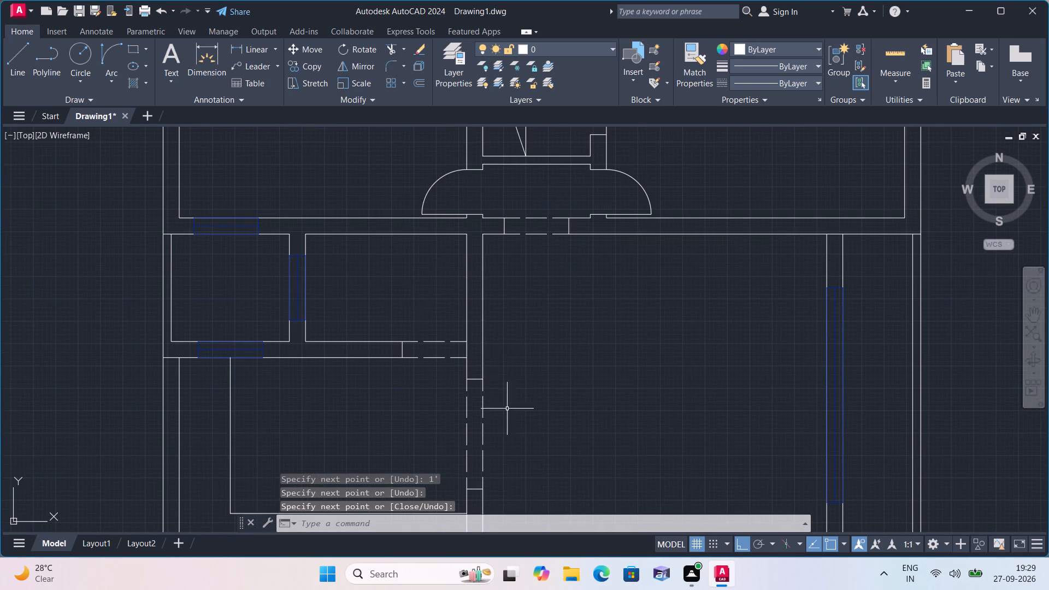
{"action": "left_click", "coordinate": [243, 49]}
{"action": "scroll", "coordinate": [493, 240], "scroll_direction": "up", "scroll_amount": 2}
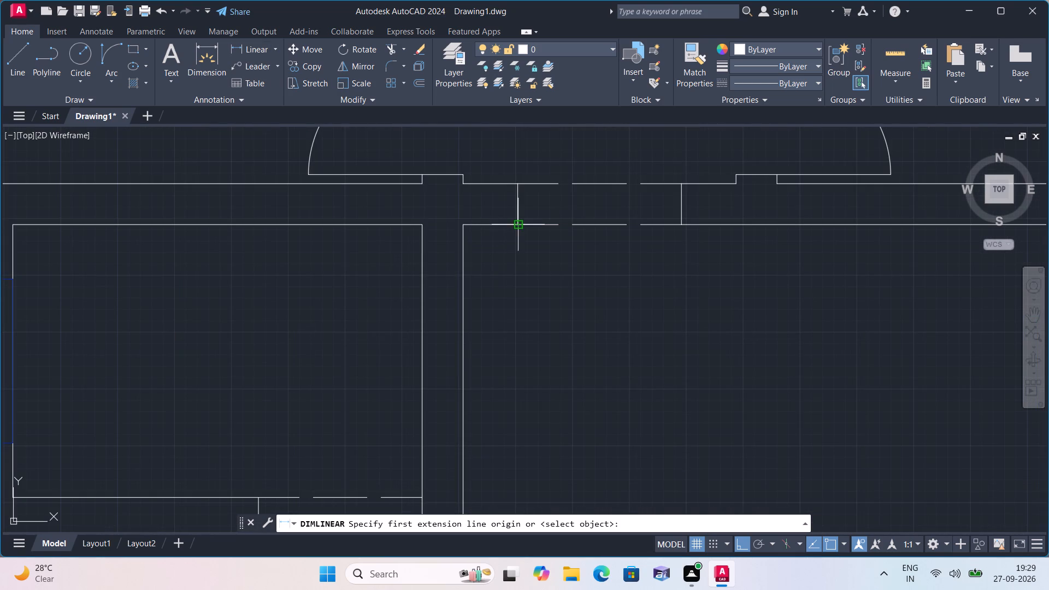
{"action": "left_click", "coordinate": [517, 228]}
{"action": "left_click", "coordinate": [466, 225]}
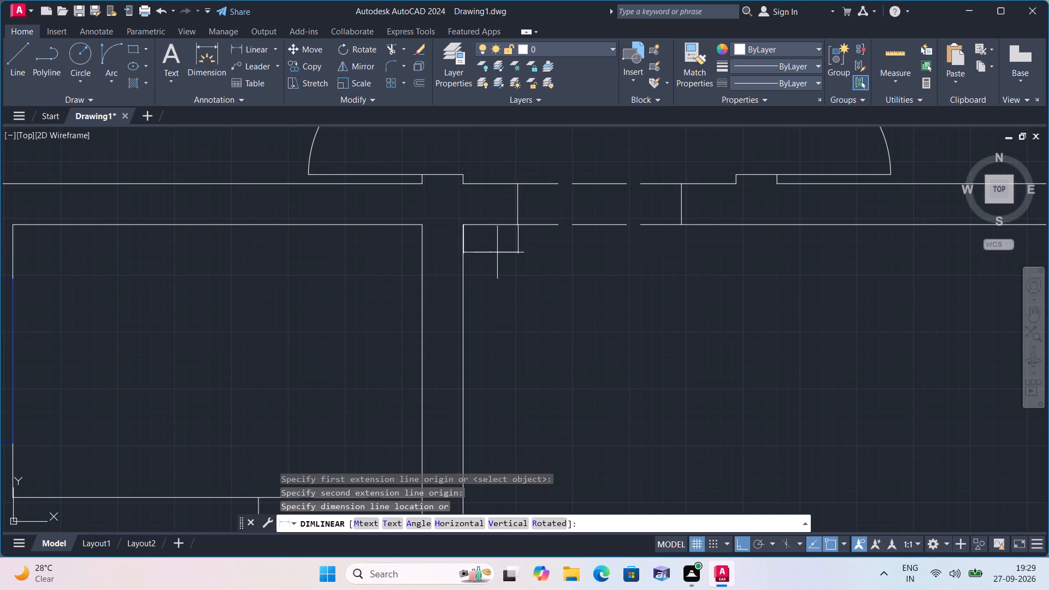
{"action": "scroll", "coordinate": [500, 253], "scroll_direction": "up", "scroll_amount": 4}
{"action": "scroll", "coordinate": [500, 253], "scroll_direction": "down", "scroll_amount": 2}
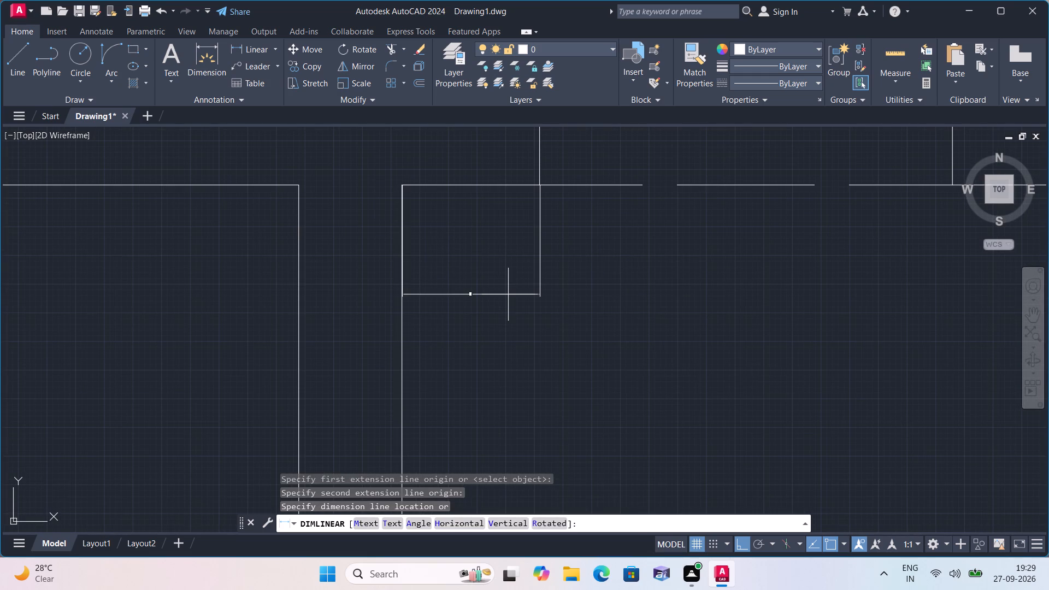
{"action": "key", "text": "Escape"}
{"action": "scroll", "coordinate": [508, 294], "scroll_direction": "down", "scroll_amount": 1}
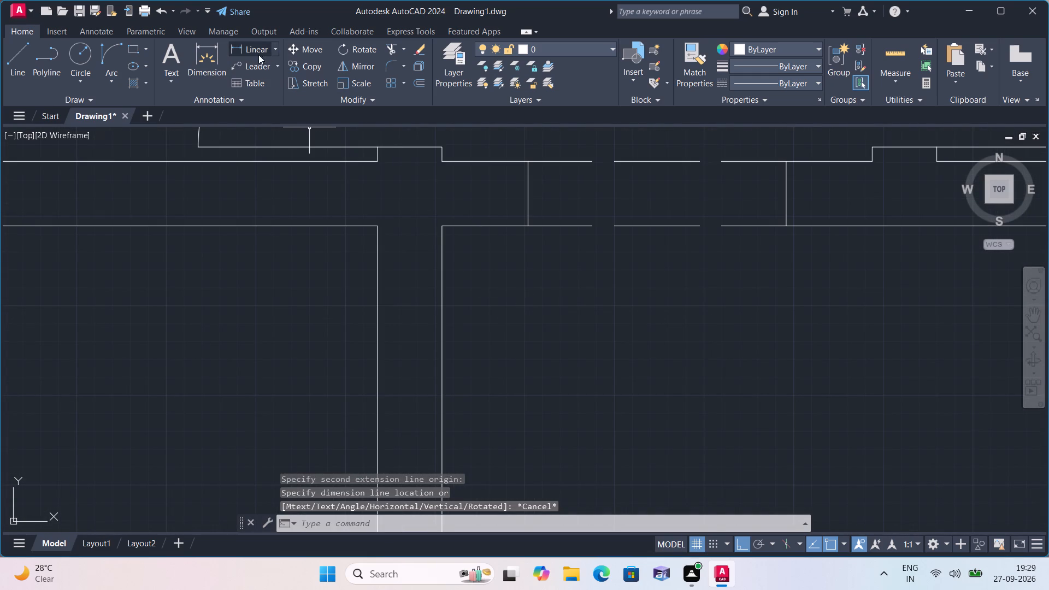
Measure with a linear dimension the width of that dashed opening between its two jambs.
{"action": "left_click_drag", "start_coordinate": [260, 52], "coordinate": [276, 89]}
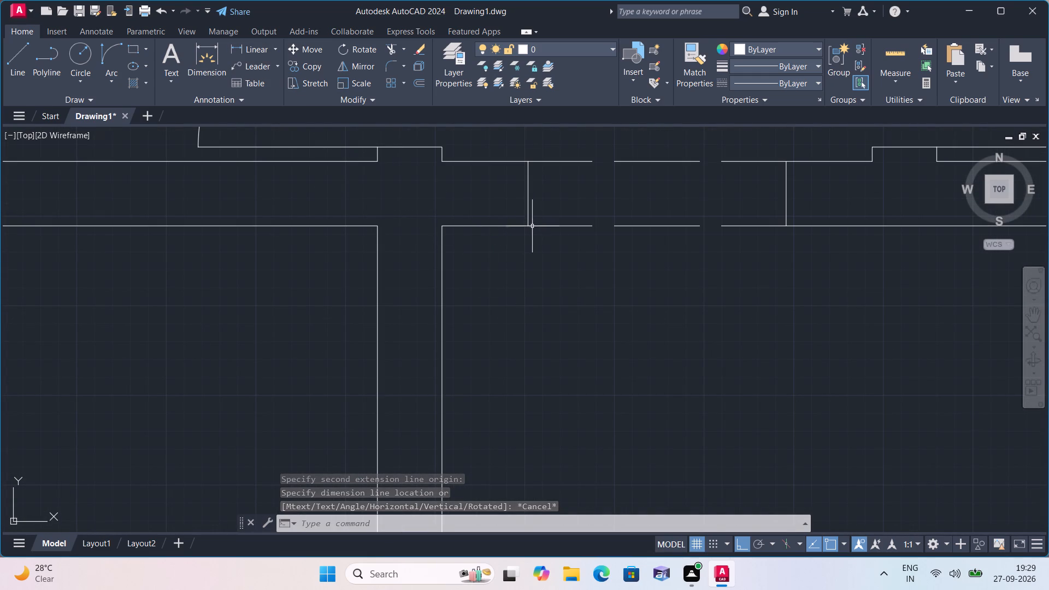
{"action": "left_click_drag", "start_coordinate": [263, 46], "coordinate": [270, 51]}
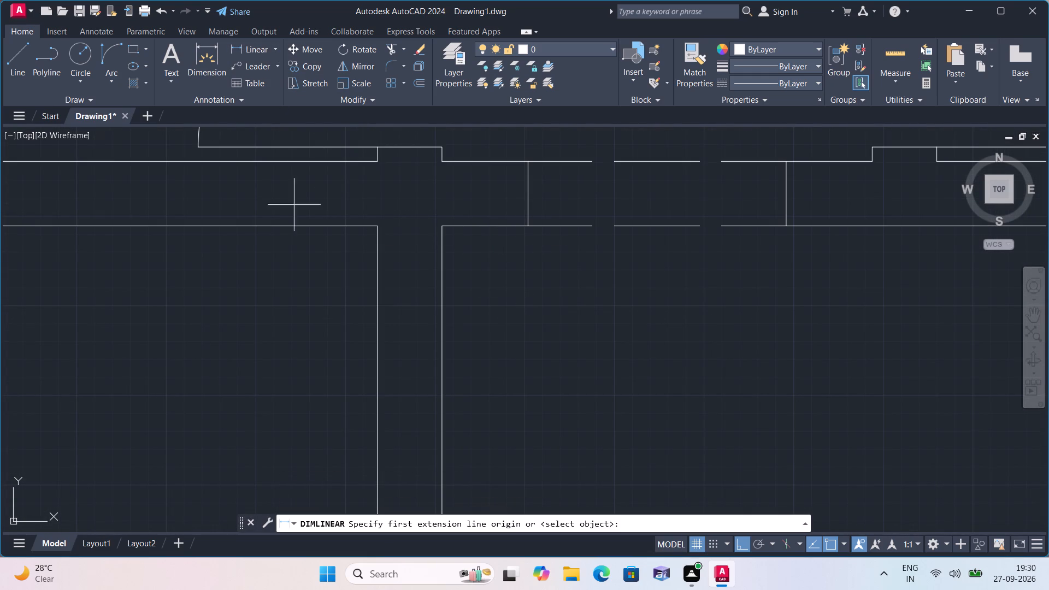
{"action": "left_click", "coordinate": [527, 224]}
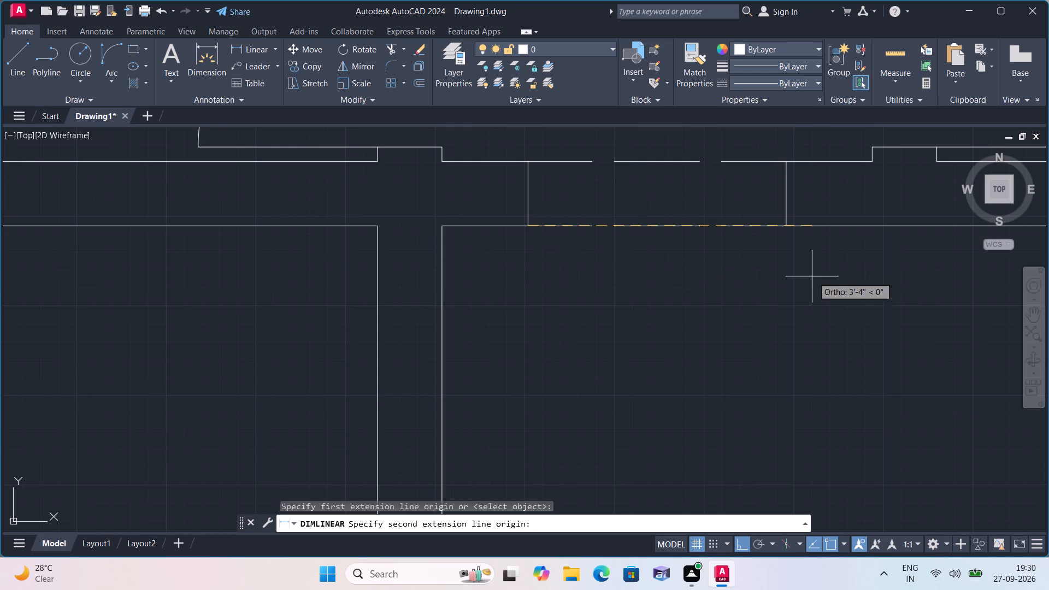
{"action": "left_click", "coordinate": [786, 227]}
{"action": "scroll", "coordinate": [688, 316], "scroll_direction": "up", "scroll_amount": 2}
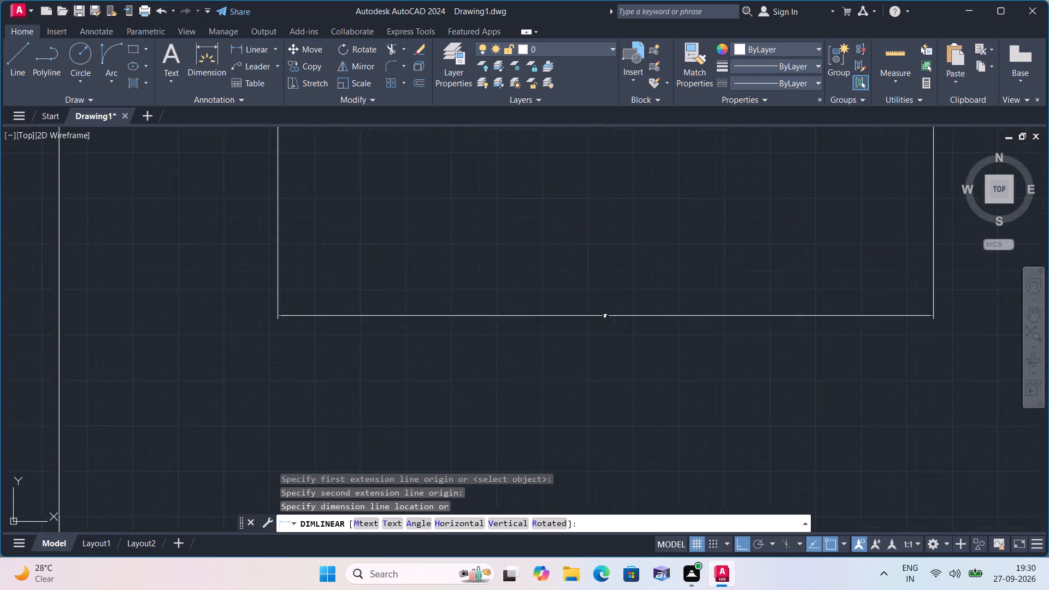
{"action": "scroll", "coordinate": [688, 316], "scroll_direction": "up", "scroll_amount": 2}
{"action": "scroll", "coordinate": [688, 316], "scroll_direction": "down", "scroll_amount": 3}
{"action": "key", "text": "Escape"}
{"action": "scroll", "coordinate": [688, 316], "scroll_direction": "down", "scroll_amount": 2}
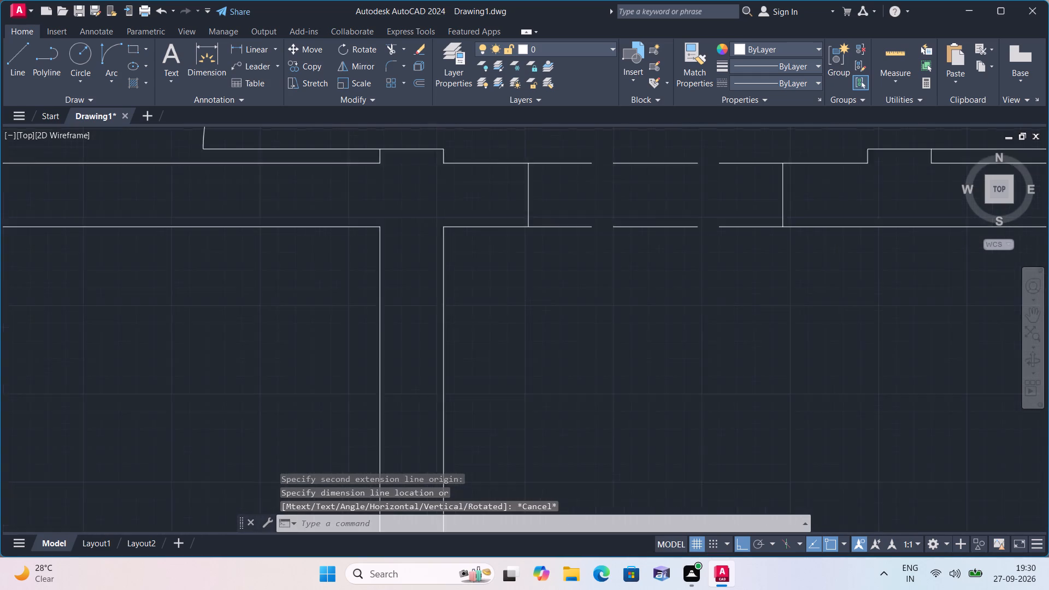
Draw a line 3' along the lower wall from the new jamb, continuing across the wall thickness as the second jamb.
{"action": "scroll", "coordinate": [688, 316], "scroll_direction": "down", "scroll_amount": 1}
{"action": "middle_click_drag", "start_coordinate": [667, 323], "coordinate": [598, 213]}
{"action": "scroll", "coordinate": [596, 241], "scroll_direction": "down", "scroll_amount": 1}
{"action": "middle_click_drag", "start_coordinate": [627, 407], "coordinate": [583, 293]}
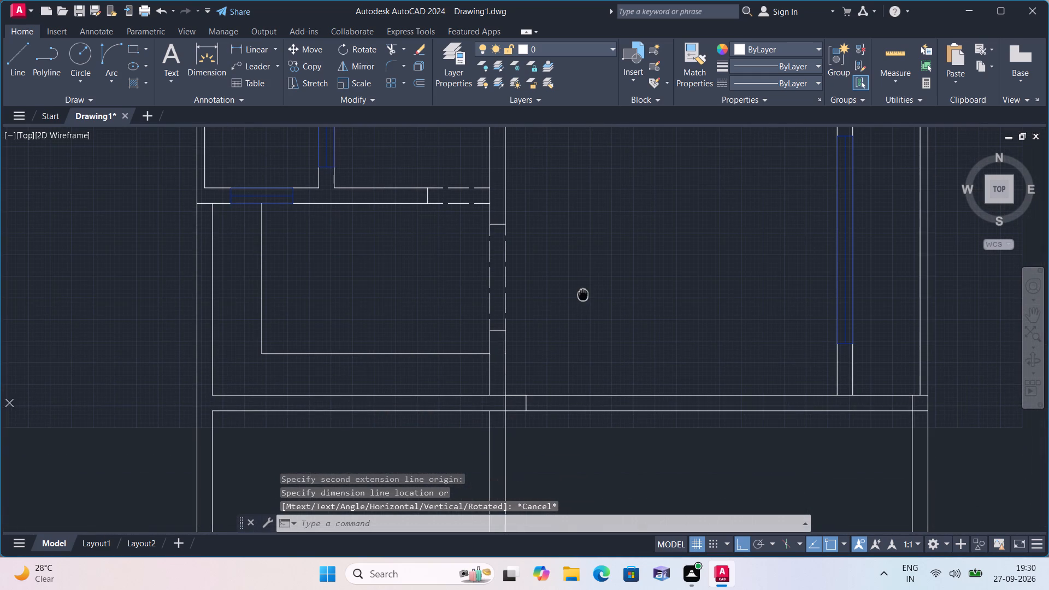
{"action": "key", "text": "l"}
{"action": "key", "text": "space"}
{"action": "scroll", "coordinate": [538, 398], "scroll_direction": "up", "scroll_amount": 1}
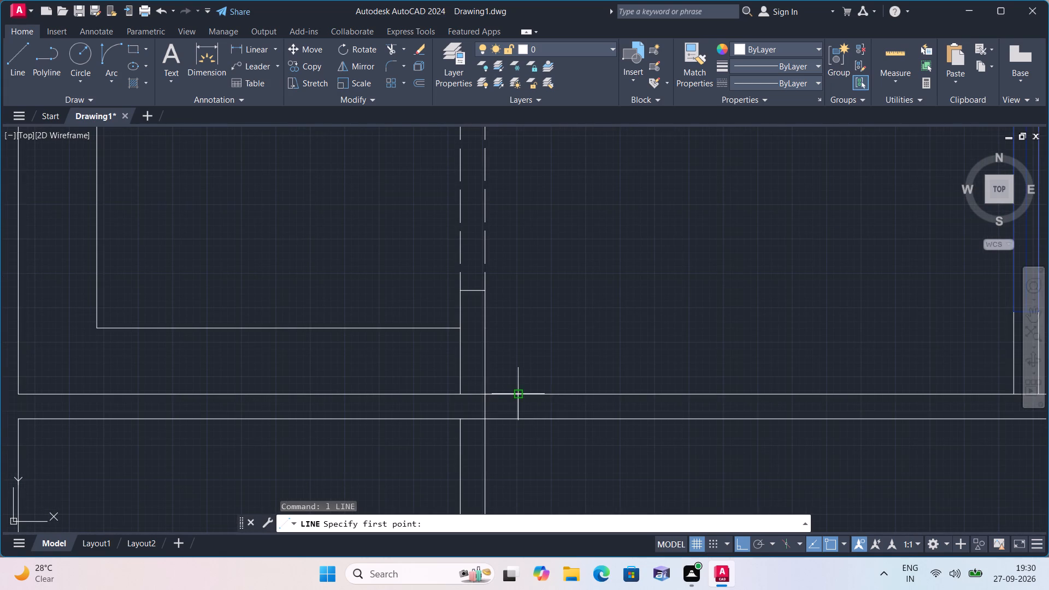
{"action": "left_click", "coordinate": [522, 395]}
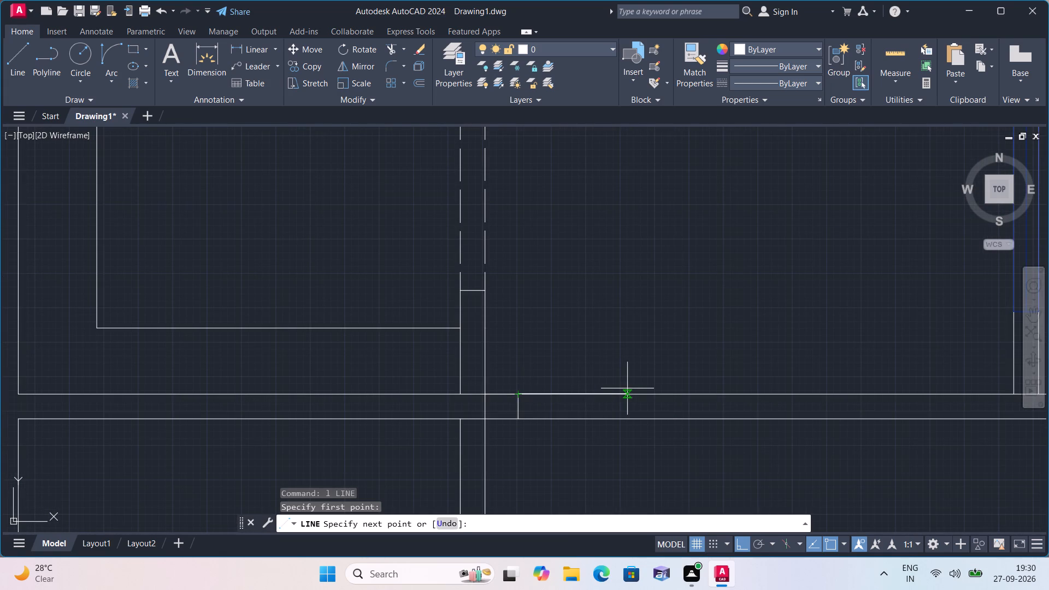
{"action": "type", "text": "3'"}
{"action": "key", "text": "space"}
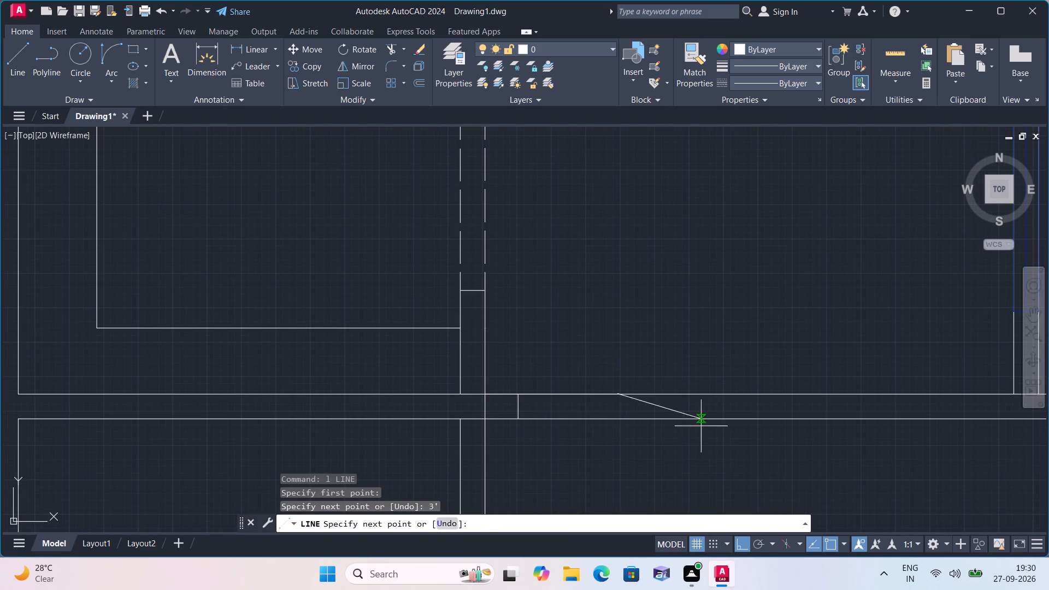
{"action": "left_click", "coordinate": [617, 420]}
{"action": "key", "text": "space"}
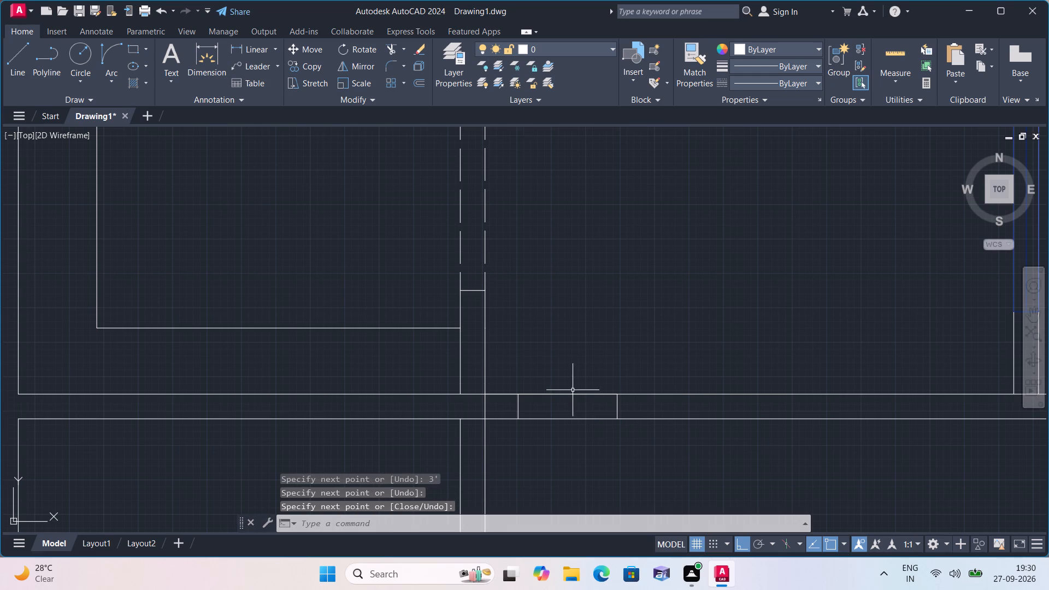
Delete the 3' and 1' construction lines lying along the lower wall's upper face.
{"action": "left_click", "coordinate": [572, 394]}
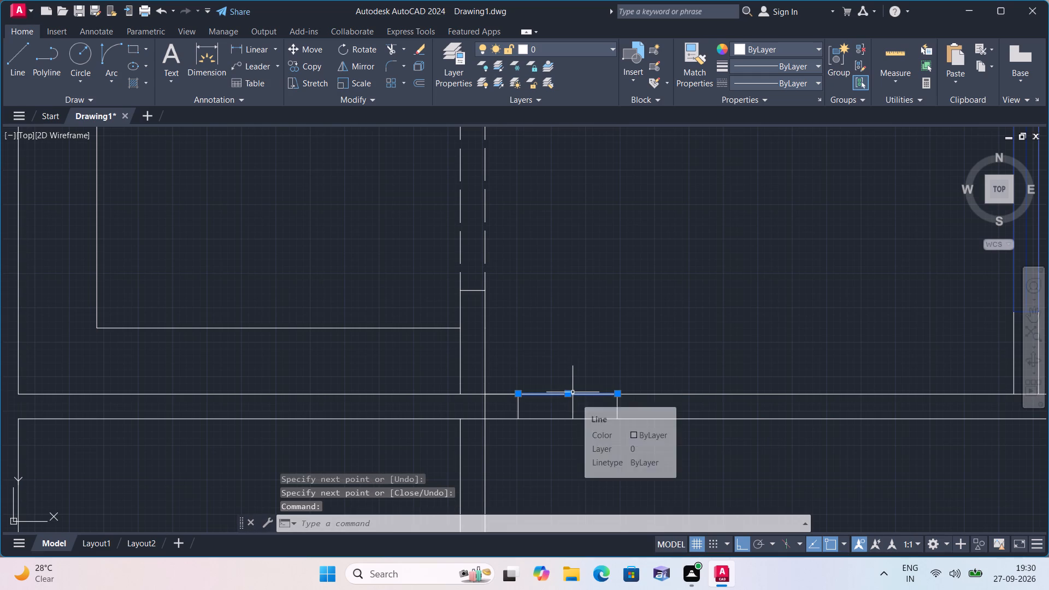
{"action": "key", "text": "Delete"}
{"action": "key", "text": "t"}
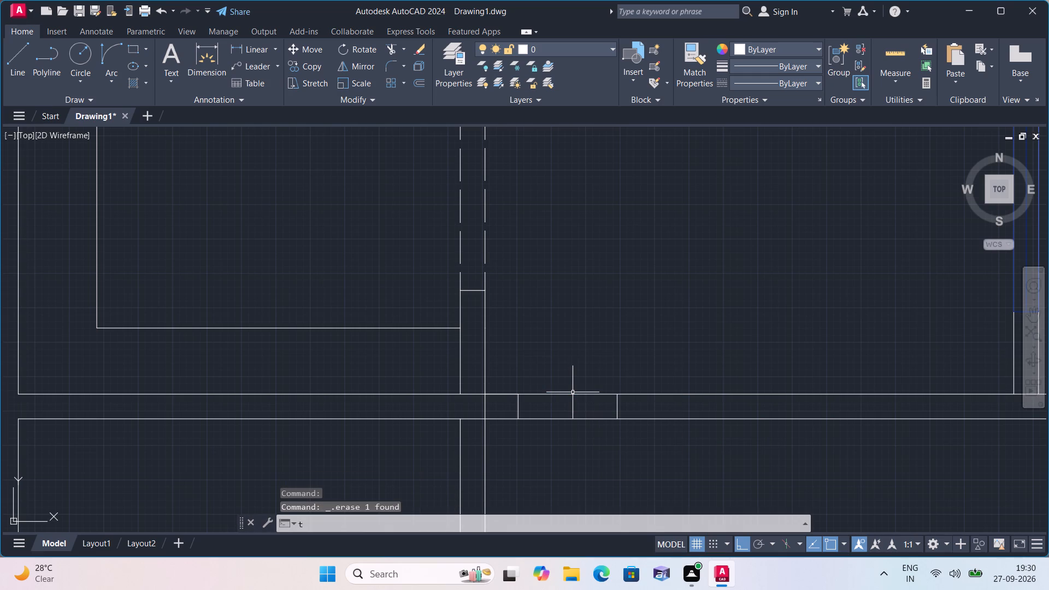
{"action": "key", "text": "Escape"}
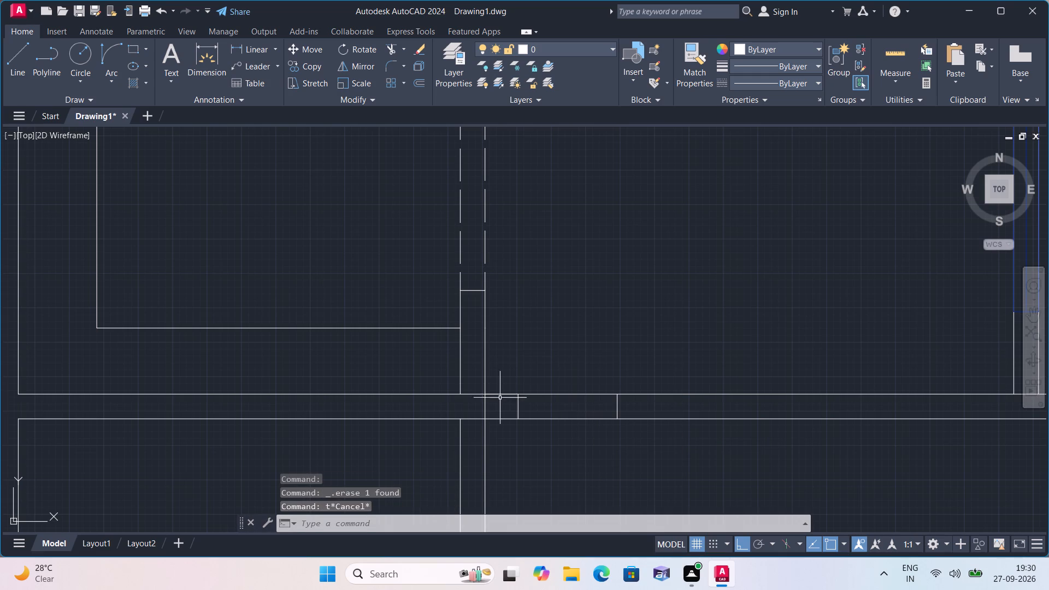
{"action": "left_click", "coordinate": [500, 393]}
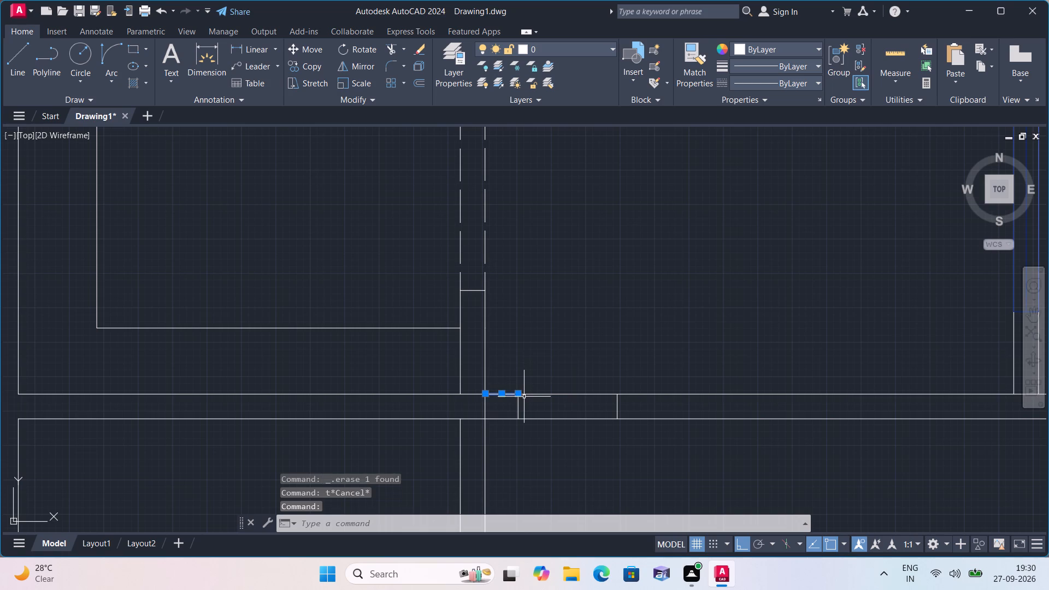
{"action": "key", "text": "Delete"}
Trim the overlapping lines at the central wall junction and both wall lines between the two new jambs to open the wall.
{"action": "type", "text": "trim"}
{"action": "key", "text": "space"}
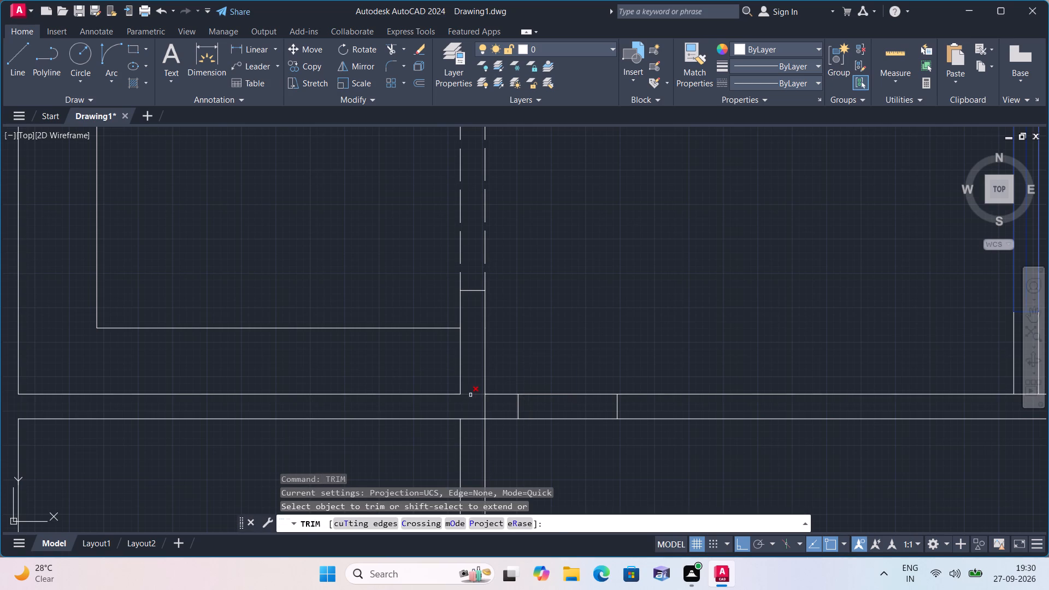
{"action": "left_click", "coordinate": [470, 394]}
{"action": "left_click", "coordinate": [486, 410]}
{"action": "left_click_drag", "start_coordinate": [546, 383], "coordinate": [548, 393]}
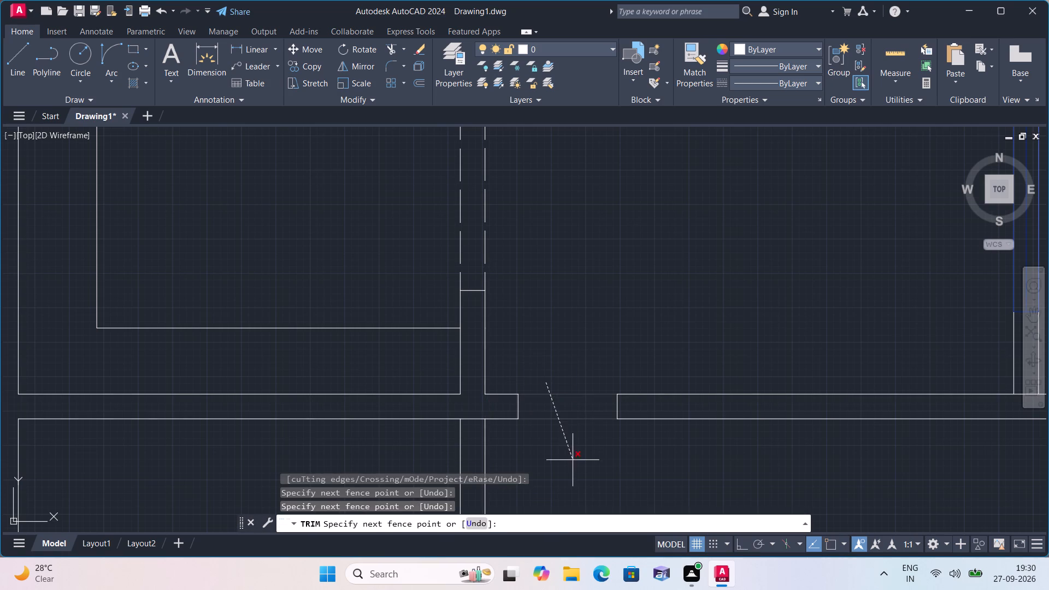
{"action": "left_click", "coordinate": [573, 462]}
{"action": "key", "text": "Escape"}
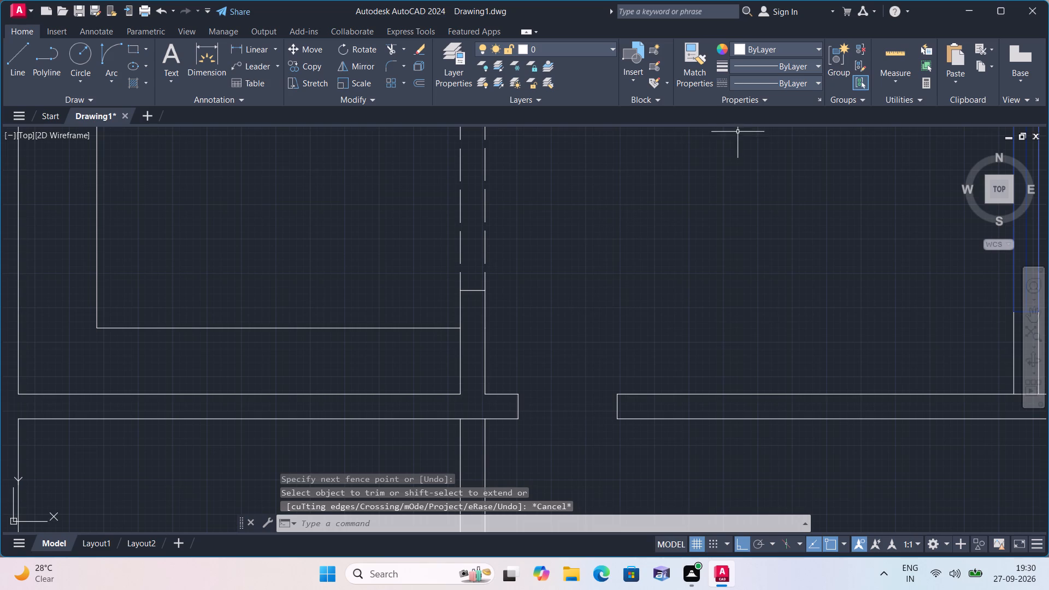
Set the dashed ACAD linetype and draw two lines across the new lower-wall opening, joining both jambs at each wall face.
{"action": "left_click", "coordinate": [763, 80]}
{"action": "left_click", "coordinate": [757, 126]}
{"action": "type", "text": "l"}
{"action": "key", "text": "space"}
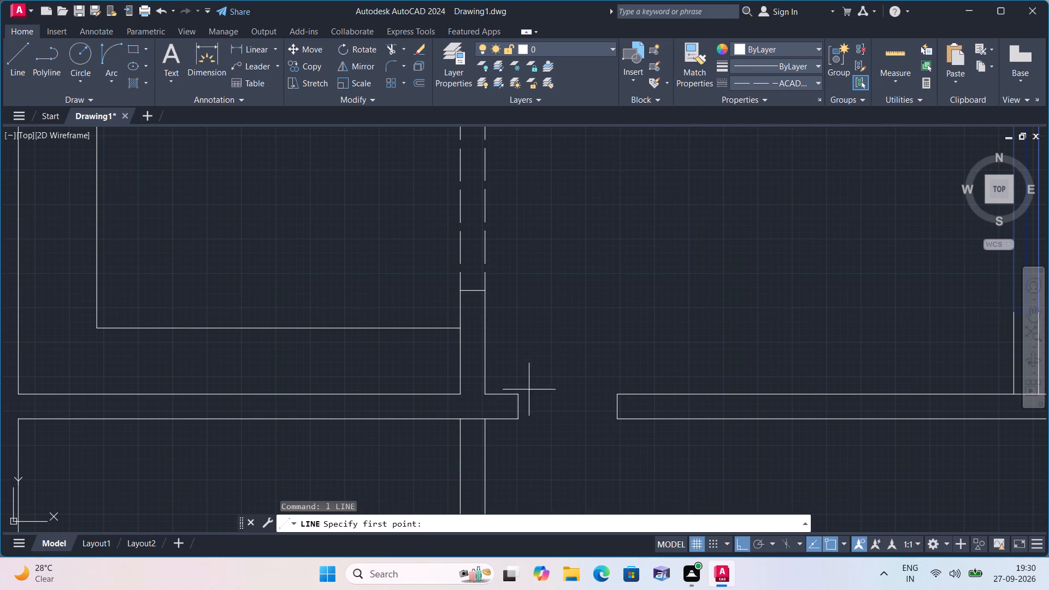
{"action": "left_click", "coordinate": [520, 394]}
{"action": "left_click", "coordinate": [621, 393]}
{"action": "key", "text": "space"}
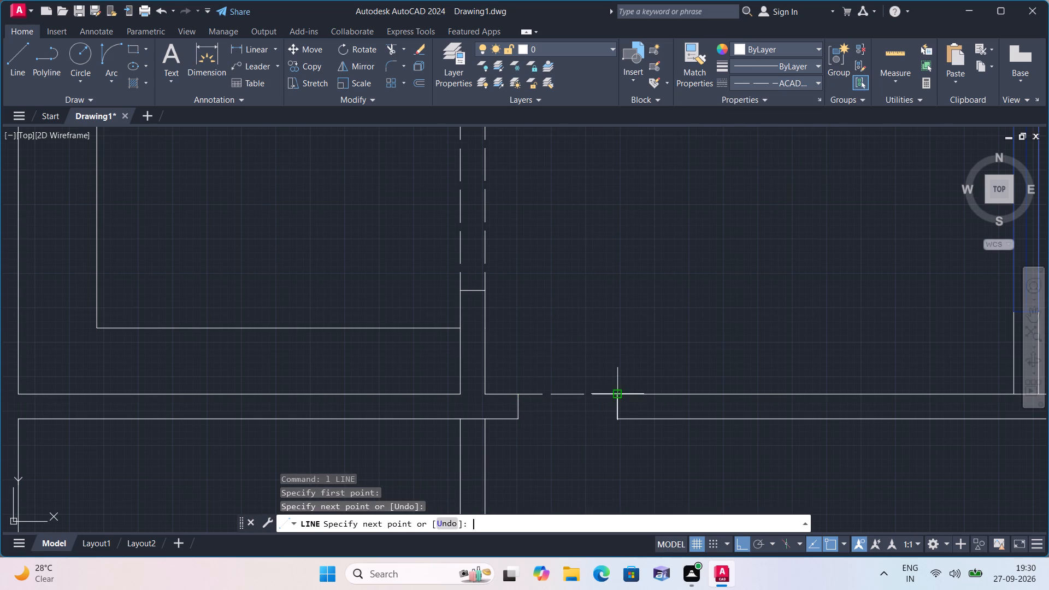
{"action": "key", "text": "space"}
{"action": "left_click", "coordinate": [520, 420]}
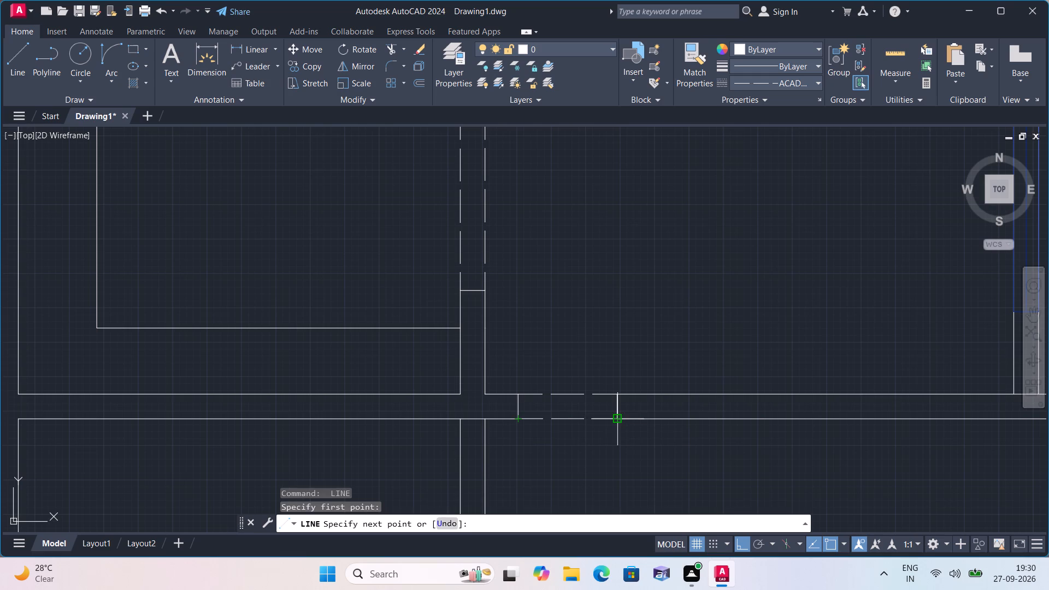
{"action": "left_click", "coordinate": [616, 418]}
{"action": "key", "text": "space"}
Trim away the two central wall lines that continue below the lower wall, using a fence across them.
{"action": "scroll", "coordinate": [552, 428], "scroll_direction": "down", "scroll_amount": 1}
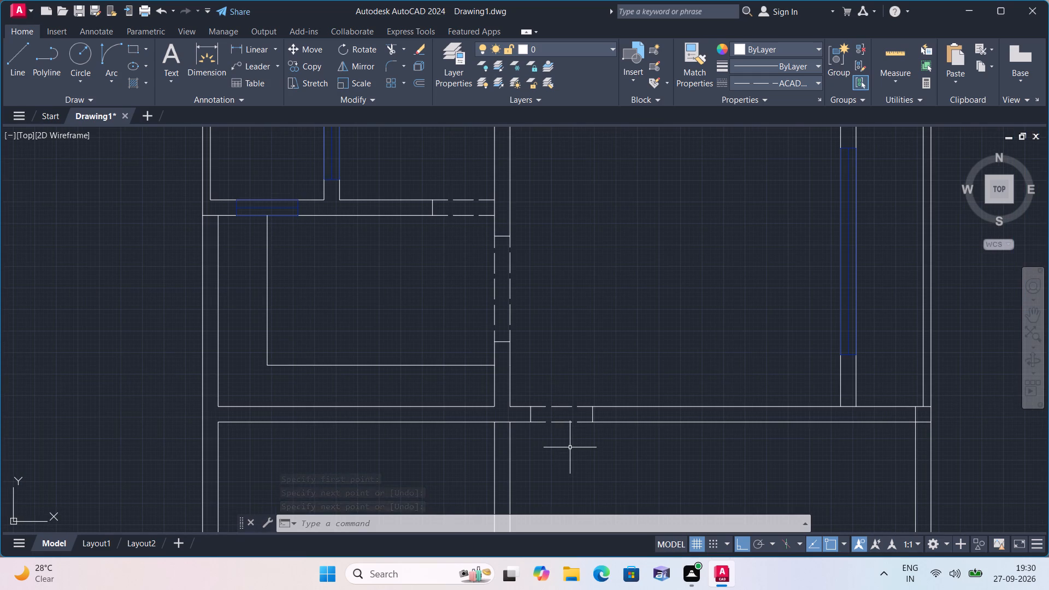
{"action": "type", "text": "tri"}
{"action": "key", "text": "space"}
{"action": "key", "text": "r"}
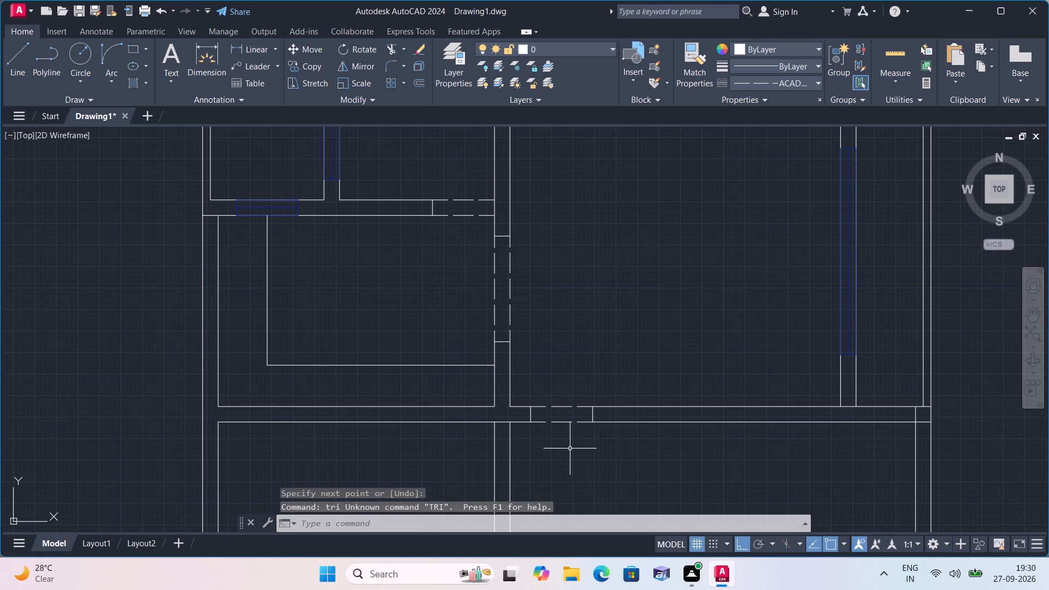
{"action": "key", "text": "BackSpace"}
{"action": "type", "text": "trim"}
{"action": "key", "text": "space"}
{"action": "middle_click_drag", "start_coordinate": [567, 461], "coordinate": [557, 406]}
{"action": "left_click", "coordinate": [564, 417]}
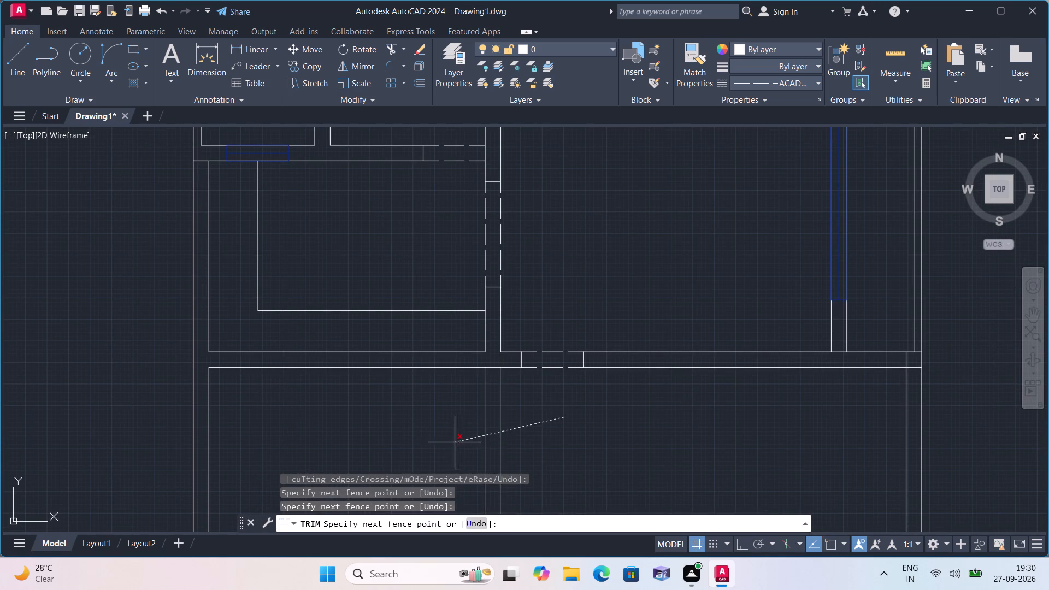
{"action": "left_click", "coordinate": [439, 447]}
Trim the overlapping wall lines where the east windowed partition and the east outer wall meet the lower wall.
{"action": "middle_click_drag", "start_coordinate": [427, 423], "coordinate": [308, 465]}
{"action": "scroll", "coordinate": [309, 467], "scroll_direction": "down", "scroll_amount": 1}
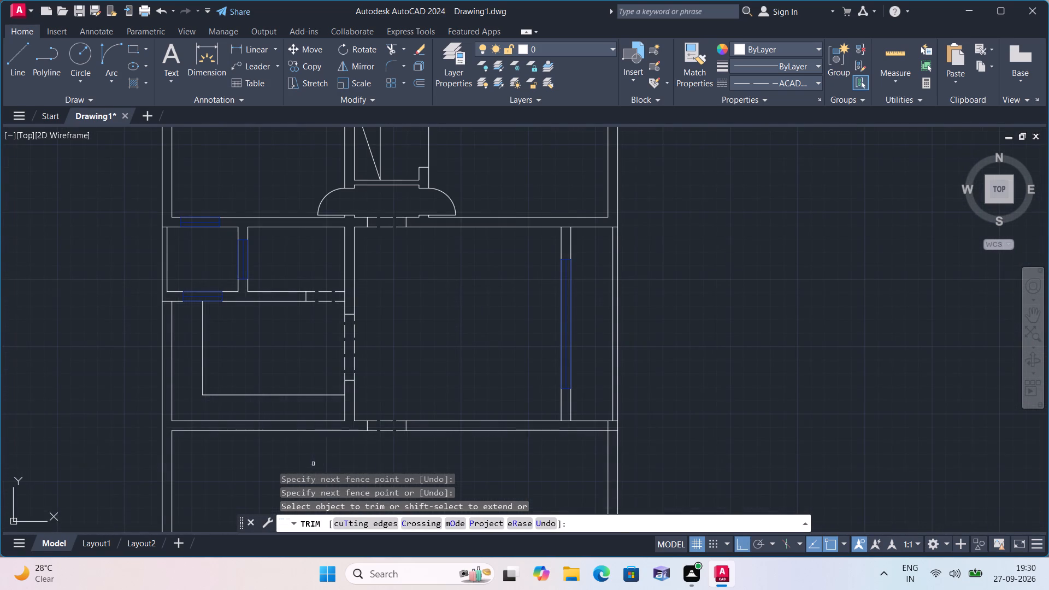
{"action": "scroll", "coordinate": [532, 417], "scroll_direction": "up", "scroll_amount": 1}
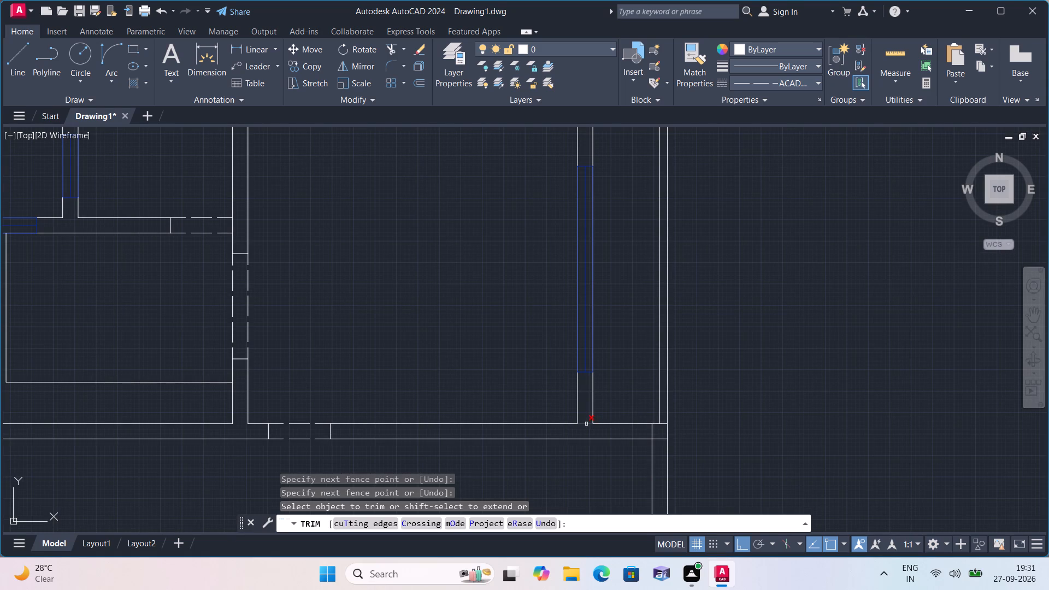
{"action": "left_click", "coordinate": [586, 423]}
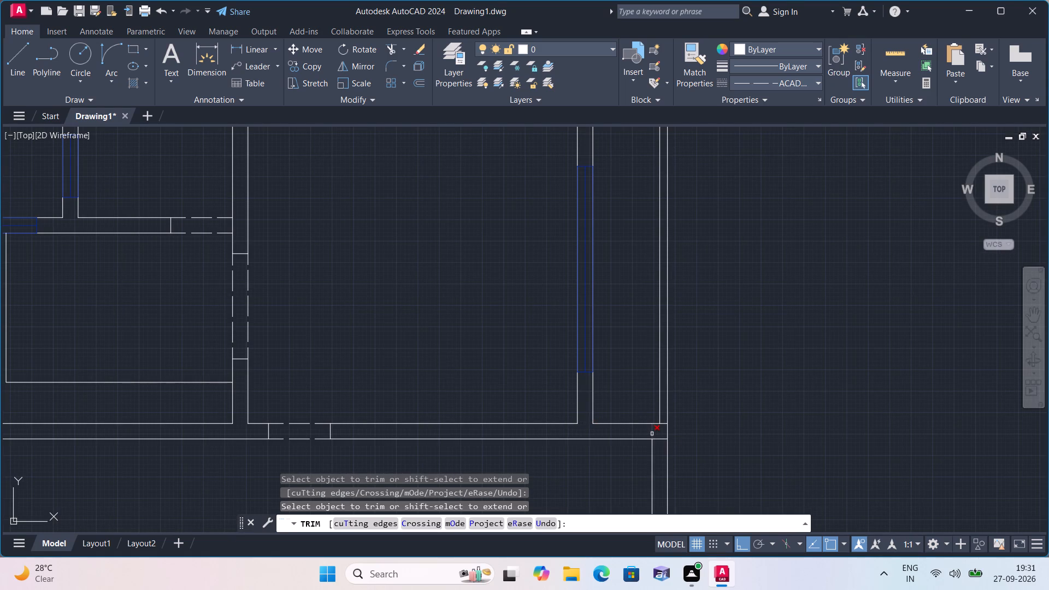
{"action": "left_click", "coordinate": [652, 434]}
{"action": "left_click", "coordinate": [656, 440]}
{"action": "scroll", "coordinate": [718, 442], "scroll_direction": "down", "scroll_amount": 1}
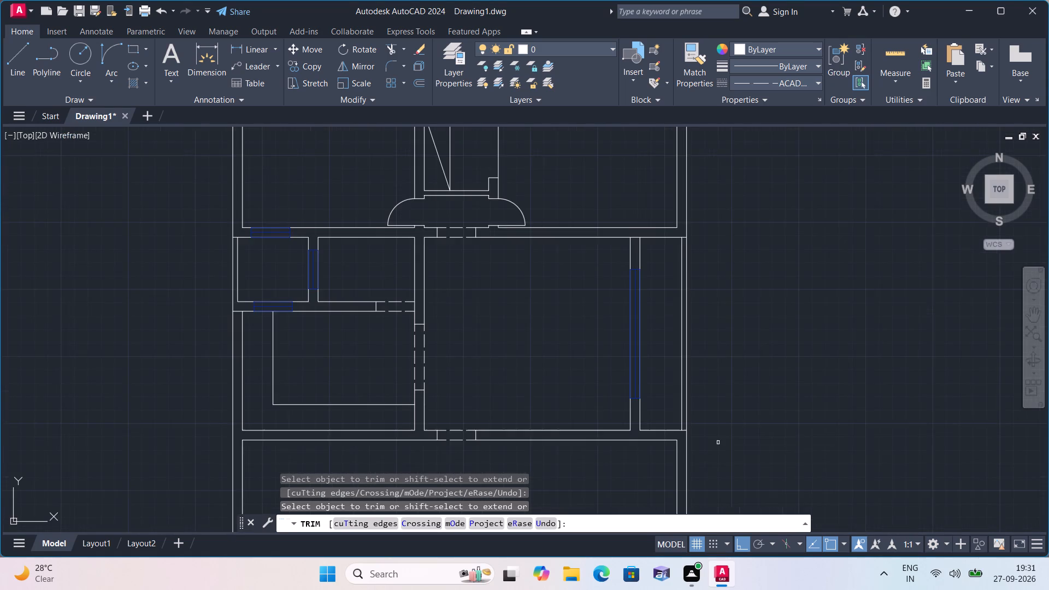
{"action": "middle_click_drag", "start_coordinate": [713, 440], "coordinate": [715, 352]}
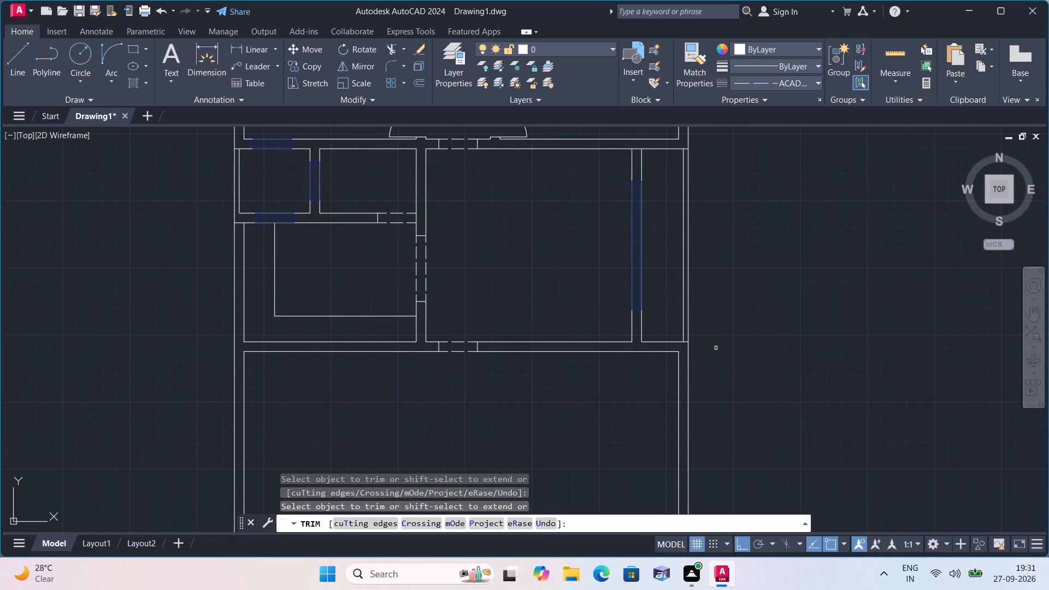
{"action": "key", "text": "Escape"}
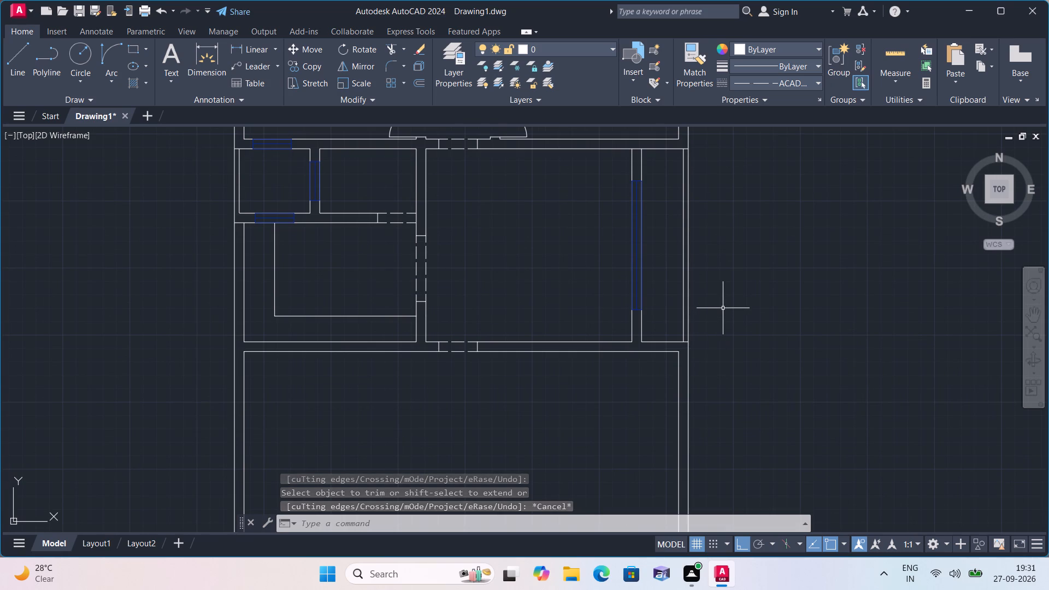
Trim the wall face line crossing the top end of the east windowed partition.
{"action": "key", "text": "space"}
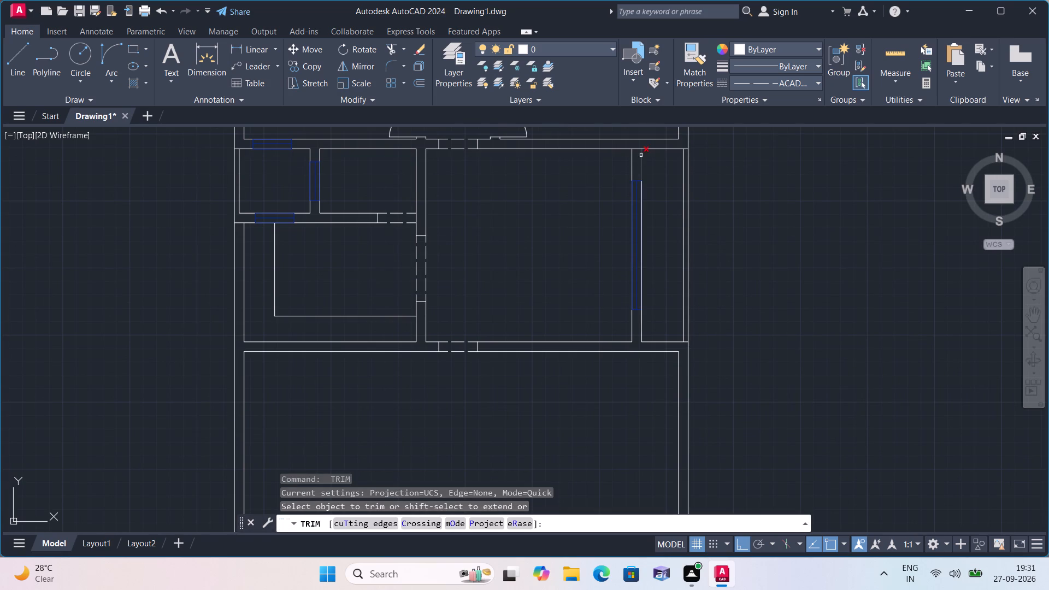
{"action": "left_click", "coordinate": [637, 149]}
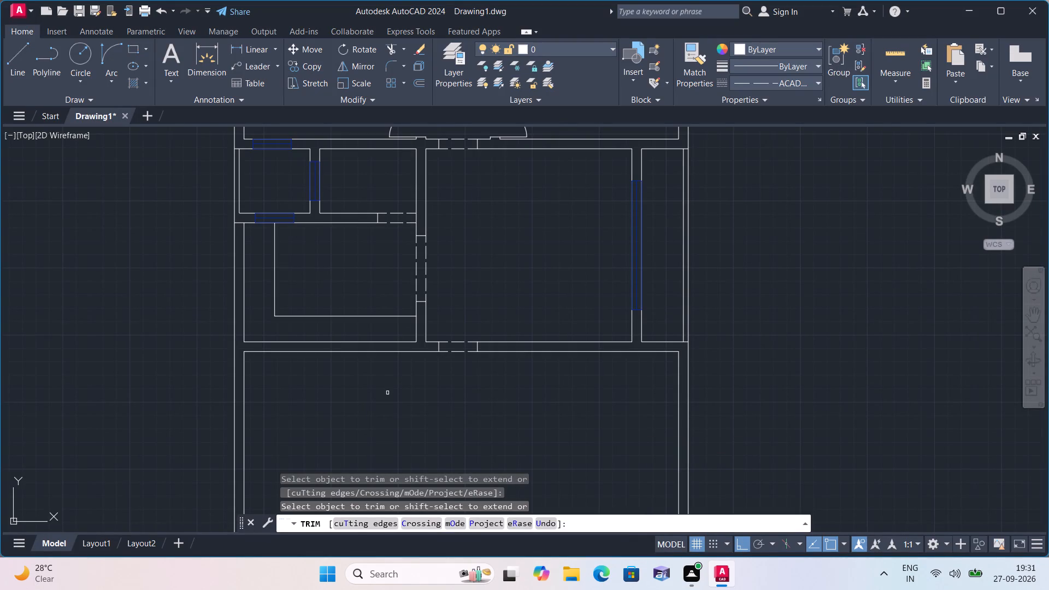
Examine the floor plan from the upper rooms down to the undivided area below the lower wall.
{"action": "scroll", "coordinate": [387, 396], "scroll_direction": "down", "scroll_amount": 1}
{"action": "middle_click_drag", "start_coordinate": [389, 412], "coordinate": [370, 343]}
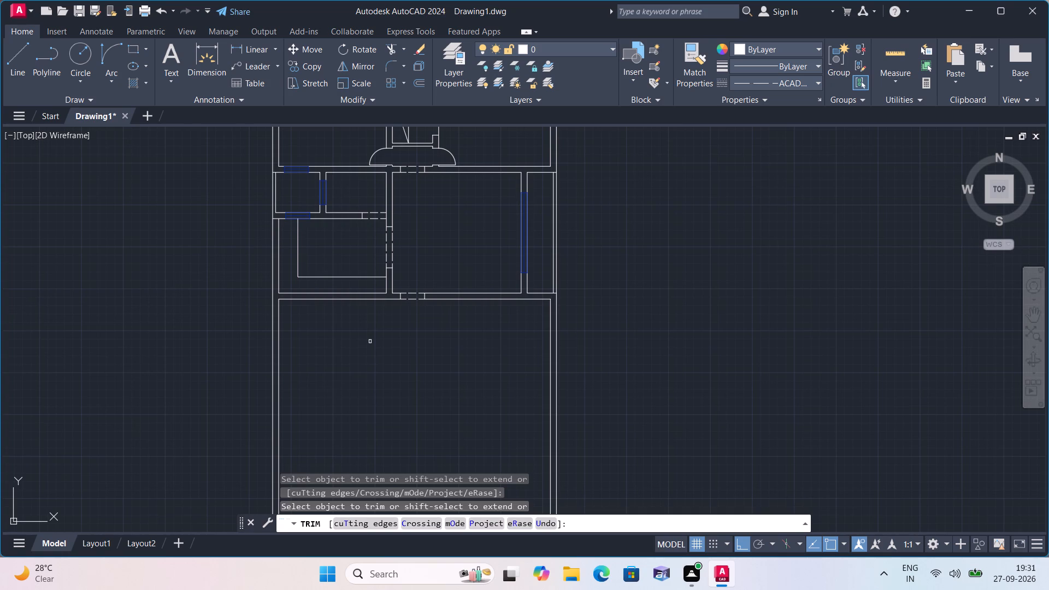
{"action": "middle_click_drag", "start_coordinate": [370, 341], "coordinate": [429, 473]}
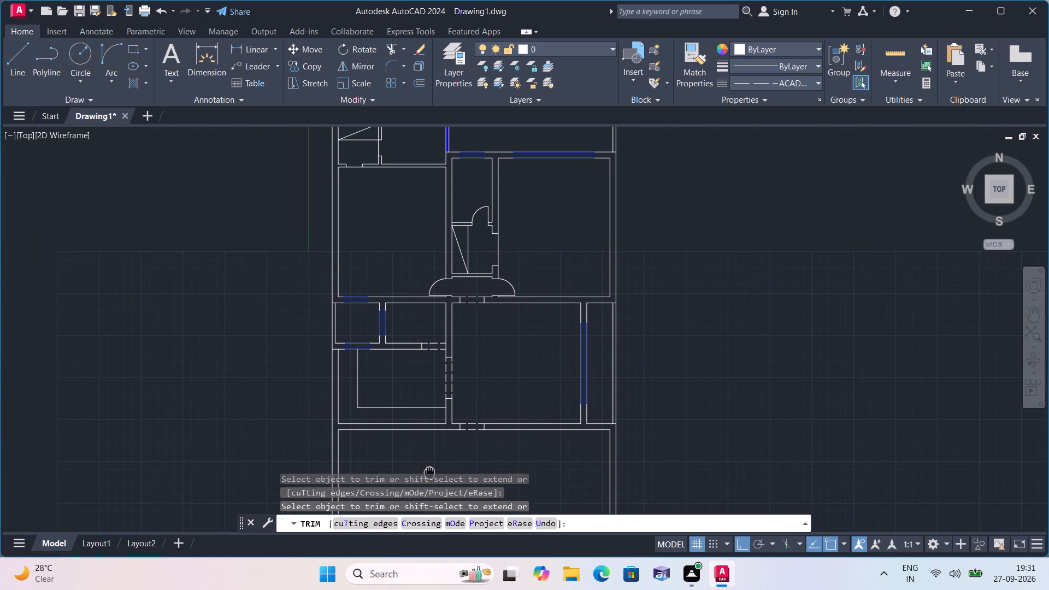
{"action": "middle_click_drag", "start_coordinate": [429, 473], "coordinate": [431, 490]}
{"action": "middle_click_drag", "start_coordinate": [369, 285], "coordinate": [369, 311]}
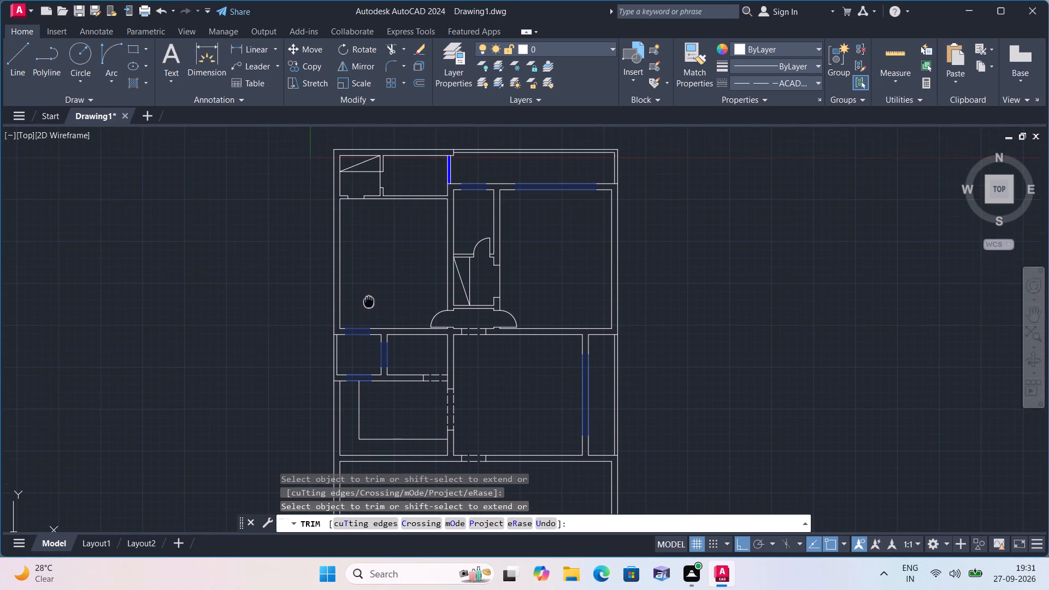
{"action": "middle_click_drag", "start_coordinate": [369, 311], "coordinate": [383, 403]}
{"action": "scroll", "coordinate": [375, 381], "scroll_direction": "up", "scroll_amount": 1}
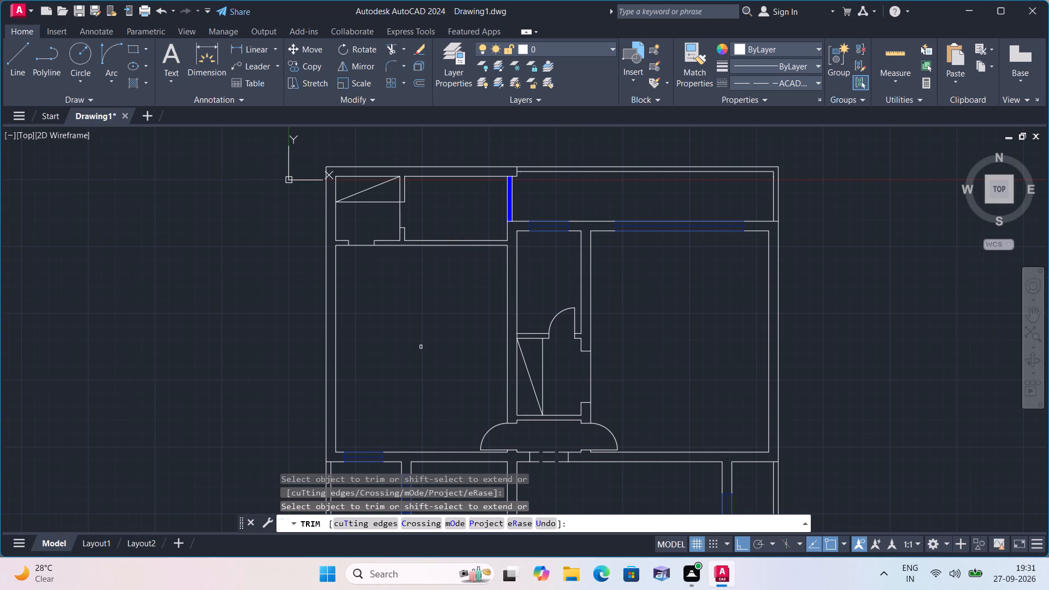
{"action": "middle_click_drag", "start_coordinate": [419, 346], "coordinate": [414, 327]}
{"action": "middle_click", "coordinate": [414, 327]}
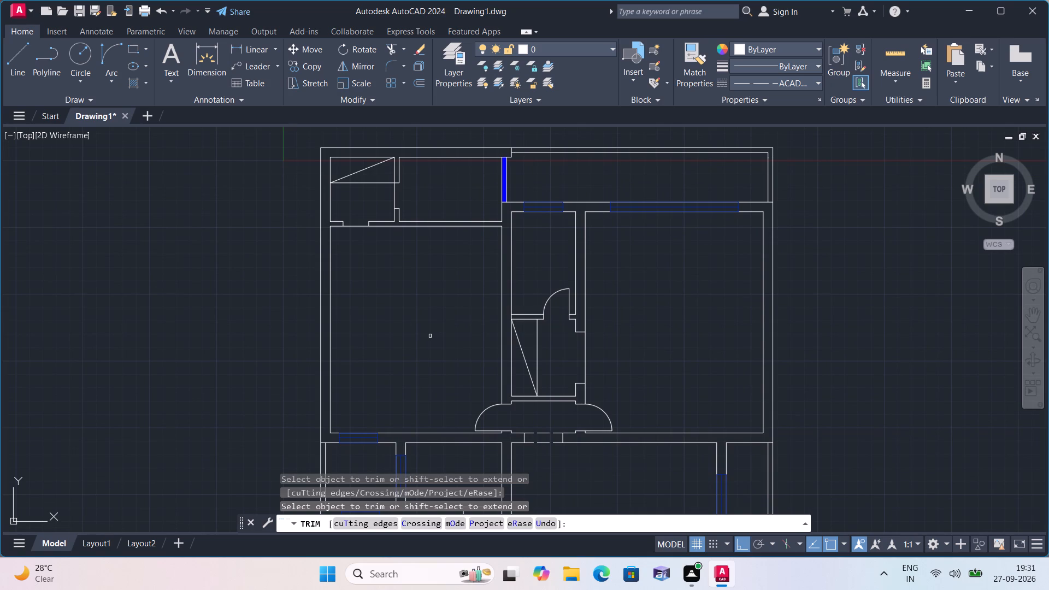
{"action": "scroll", "coordinate": [428, 333], "scroll_direction": "down", "scroll_amount": 1}
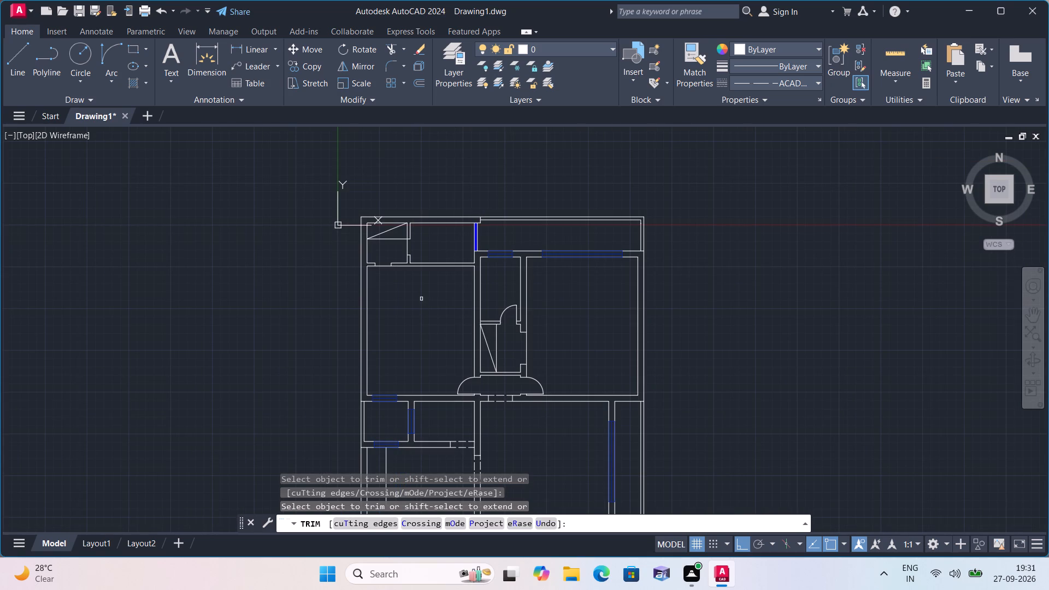
{"action": "middle_click_drag", "start_coordinate": [425, 341], "coordinate": [406, 274]}
{"action": "scroll", "coordinate": [506, 362], "scroll_direction": "up", "scroll_amount": 1}
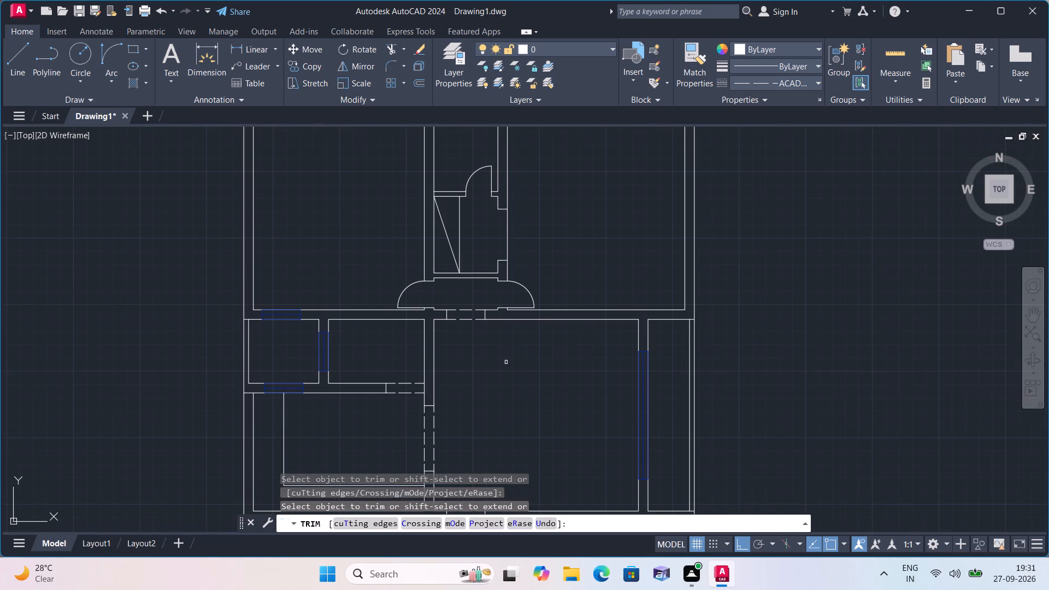
{"action": "middle_click_drag", "start_coordinate": [506, 362], "coordinate": [493, 311]}
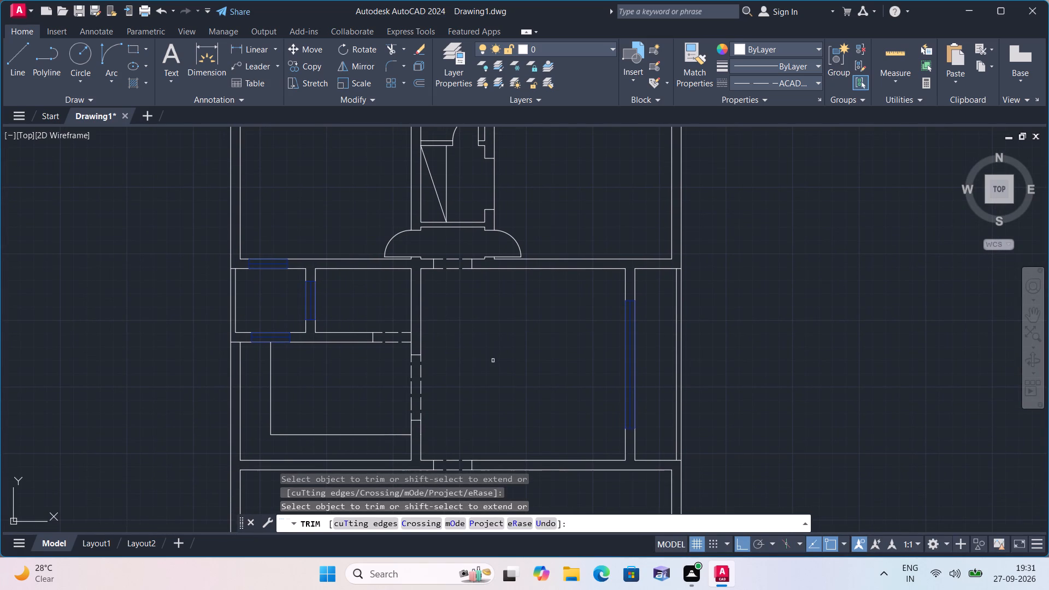
{"action": "middle_click_drag", "start_coordinate": [522, 392], "coordinate": [521, 392]}
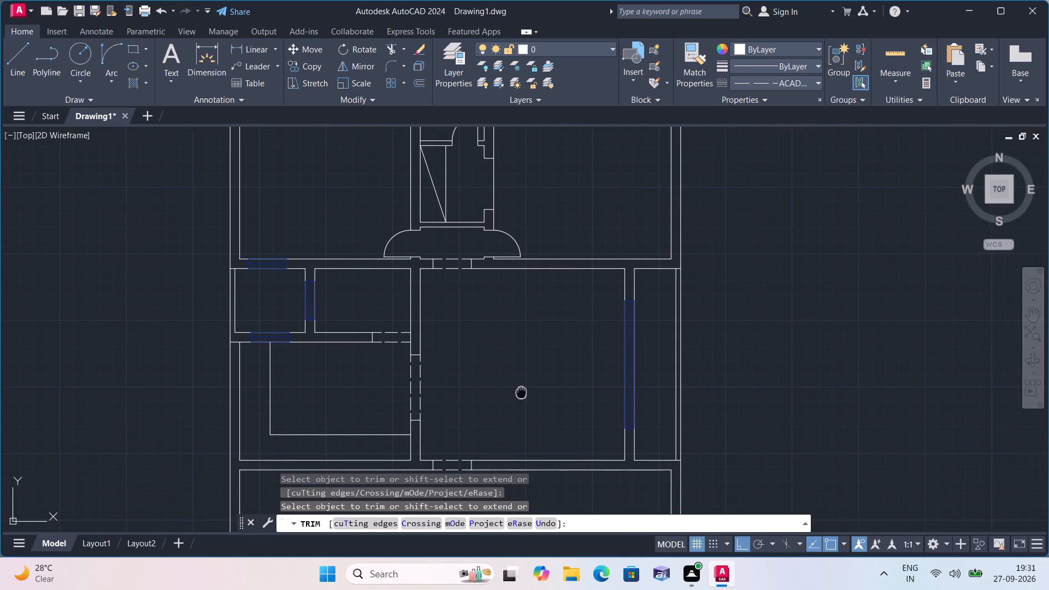
{"action": "middle_click_drag", "start_coordinate": [521, 392], "coordinate": [499, 292]}
{"action": "scroll", "coordinate": [515, 362], "scroll_direction": "down", "scroll_amount": 1}
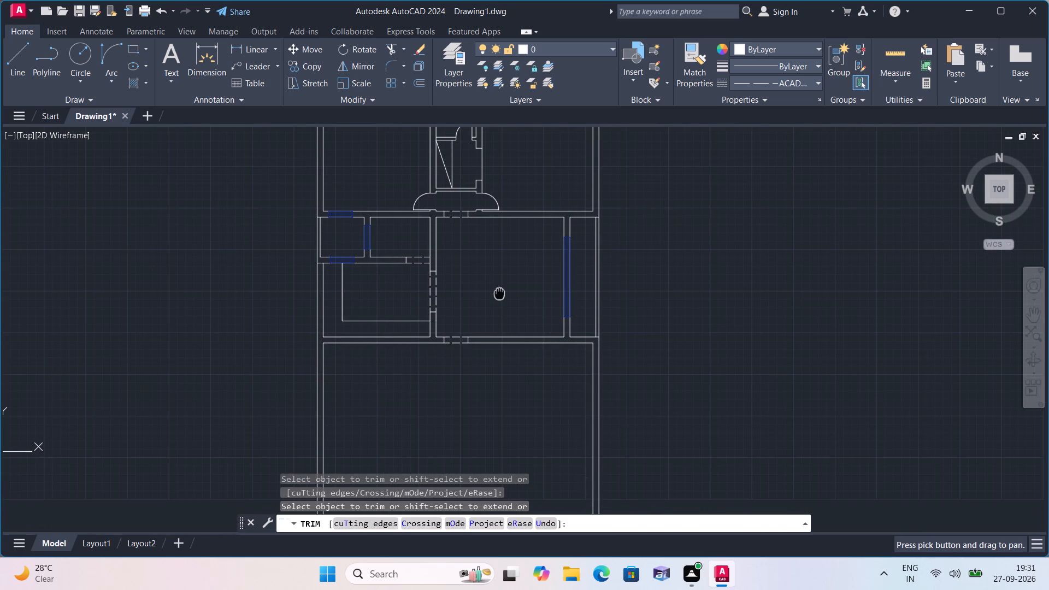
{"action": "key", "text": "Escape"}
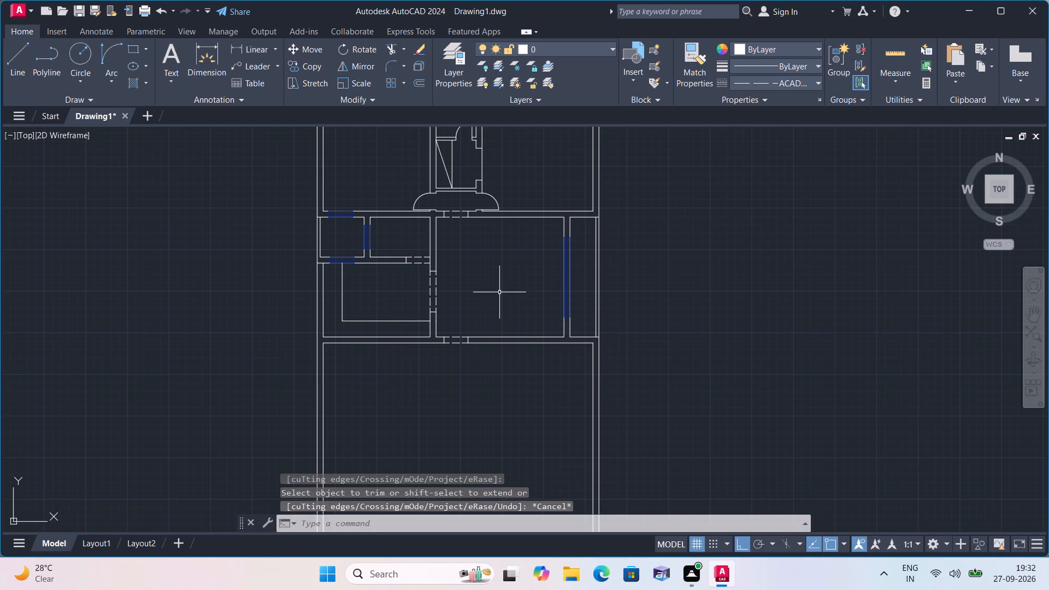
Offset the east outer wall's inner face 14' inward in the area below the lower wall.
{"action": "type", "text": "off"}
{"action": "key", "text": "space"}
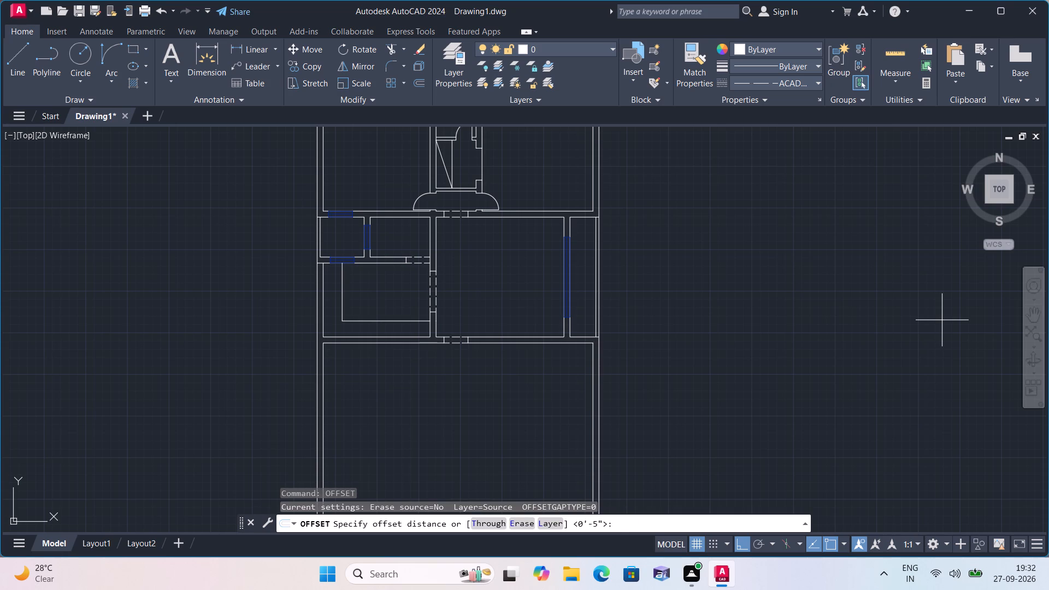
{"action": "type", "text": "14'"}
{"action": "key", "text": "space"}
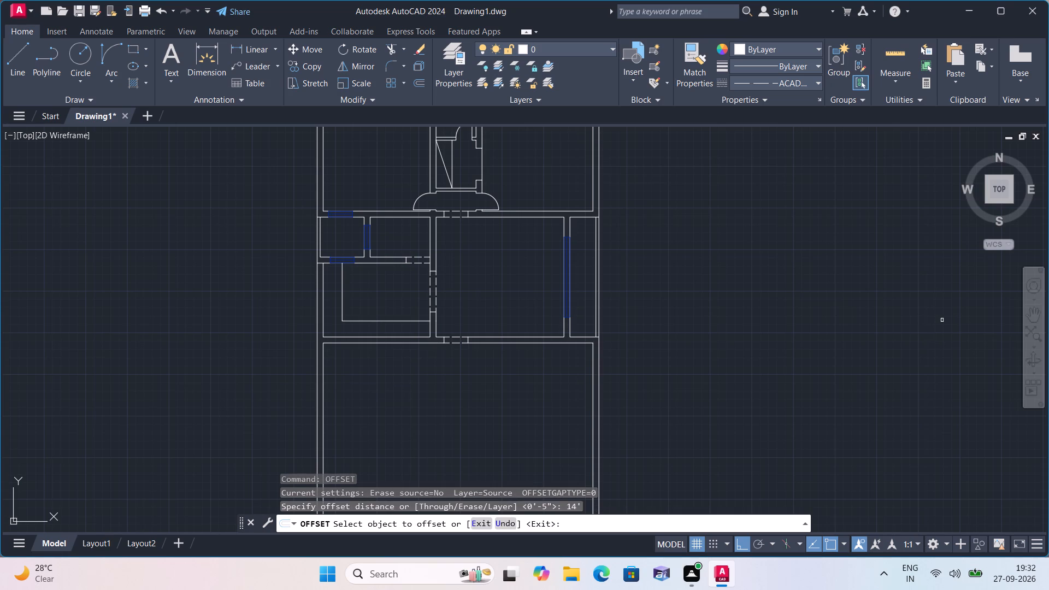
{"action": "left_click", "coordinate": [592, 387]}
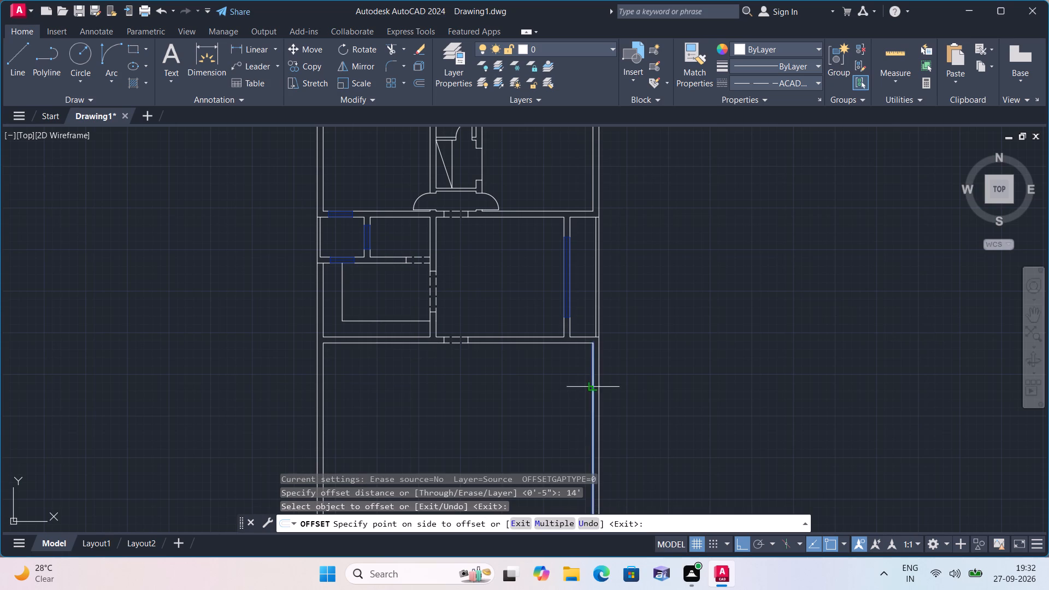
{"action": "left_click", "coordinate": [546, 392]}
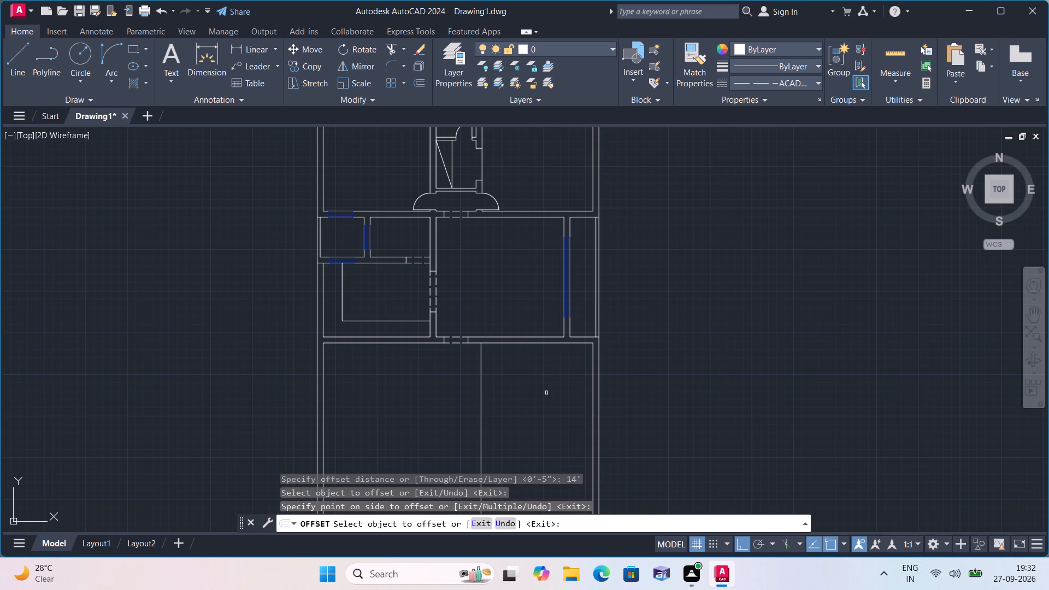
{"action": "key", "text": "space"}
Offset the new vertical line 9" to the west to form the second face of the partition wall.
{"action": "key", "text": "space"}
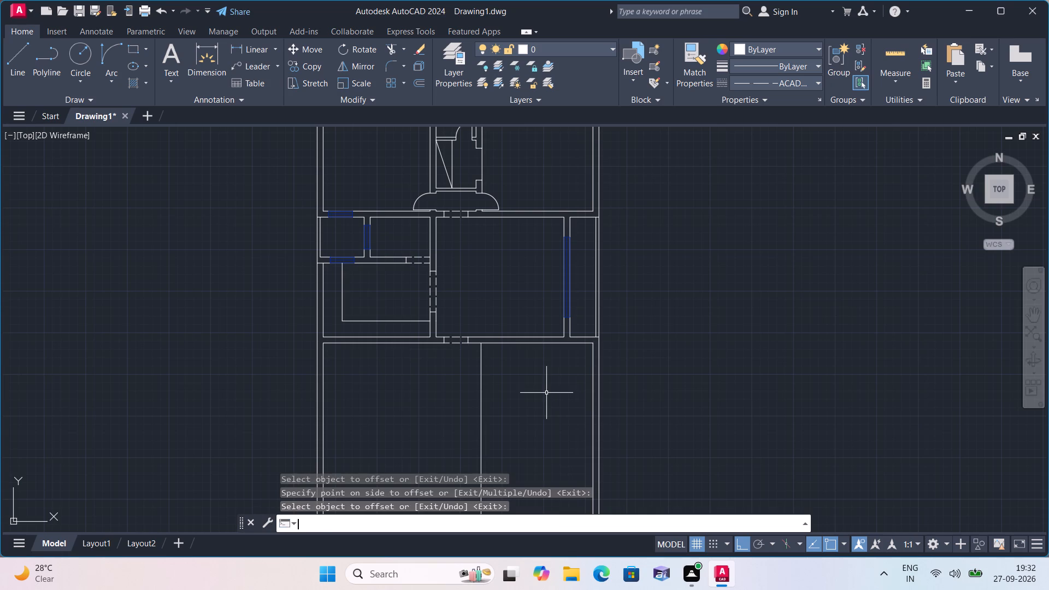
{"action": "type", "text": "9\""}
{"action": "key", "text": "space"}
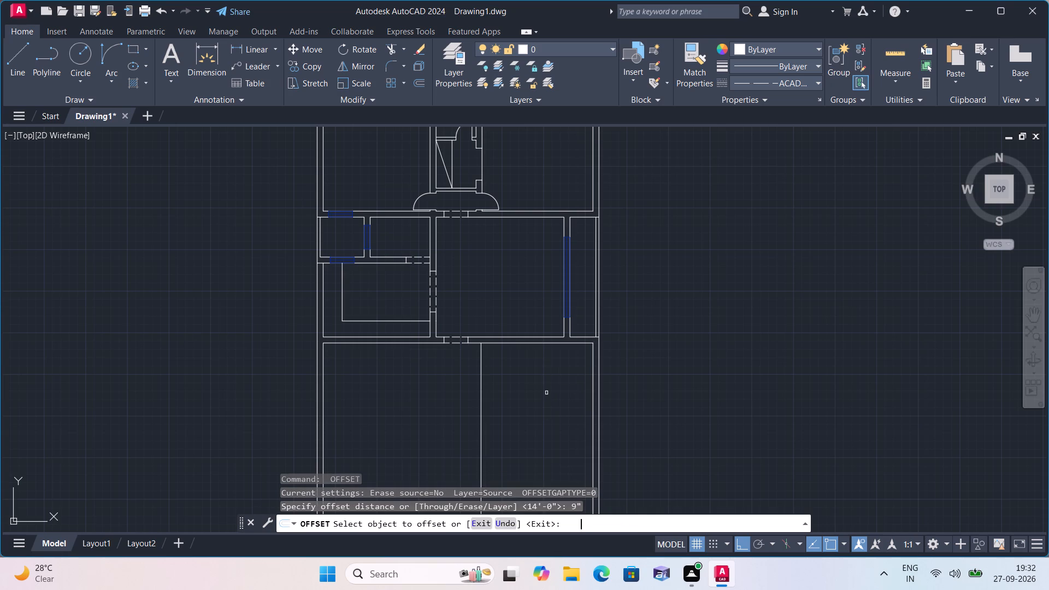
{"action": "scroll", "coordinate": [476, 387], "scroll_direction": "up", "scroll_amount": 2}
{"action": "left_click", "coordinate": [484, 382]}
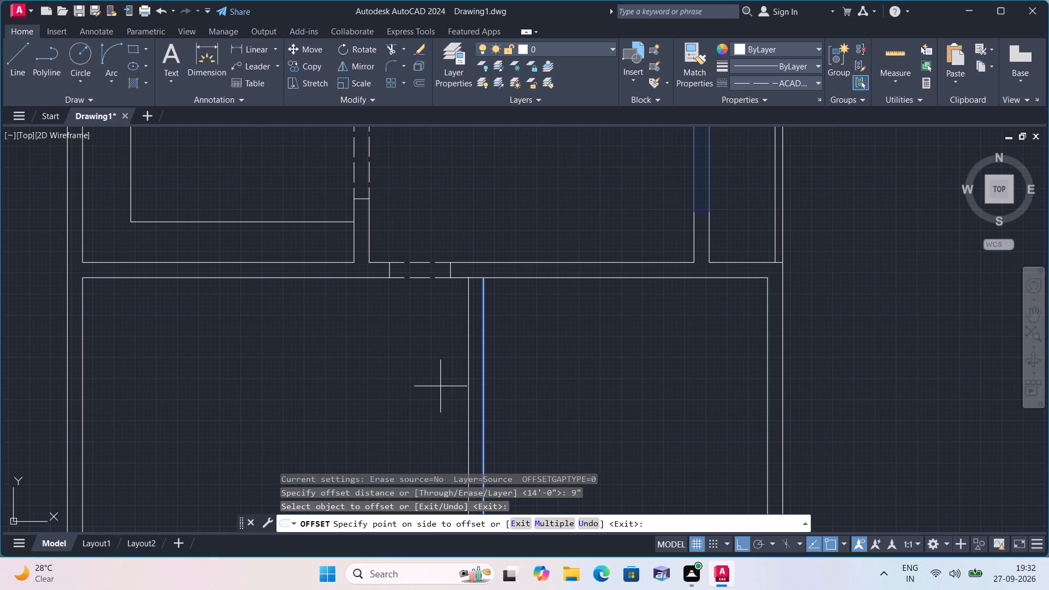
{"action": "left_click", "coordinate": [440, 386]}
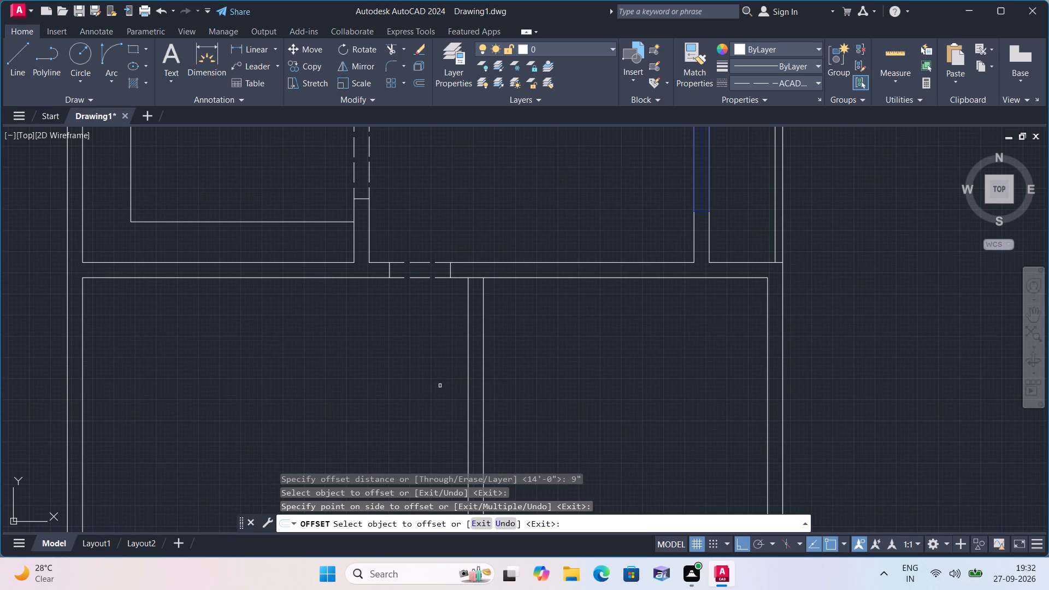
{"action": "key", "text": "space"}
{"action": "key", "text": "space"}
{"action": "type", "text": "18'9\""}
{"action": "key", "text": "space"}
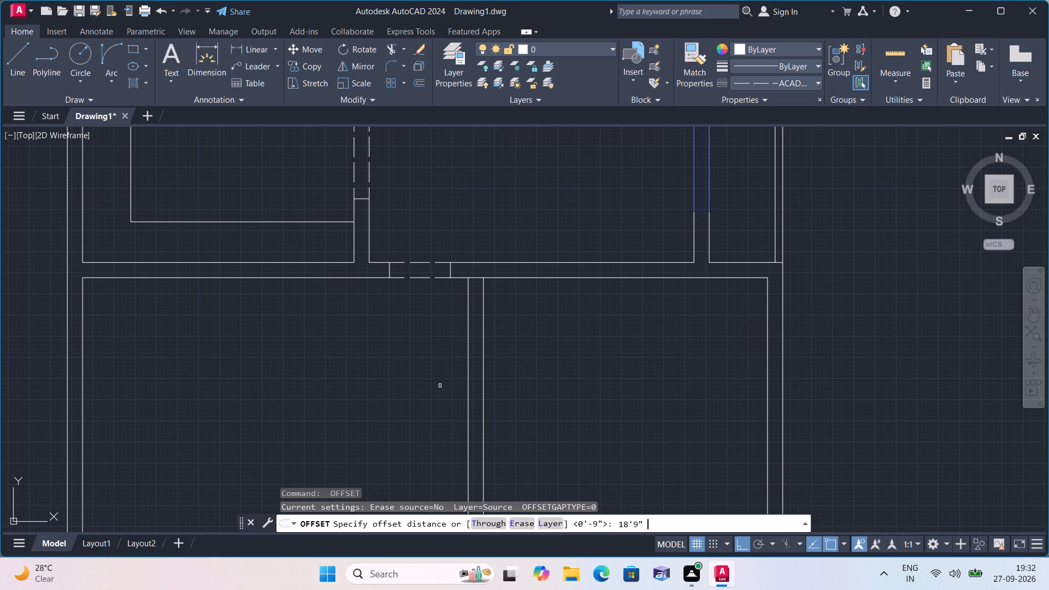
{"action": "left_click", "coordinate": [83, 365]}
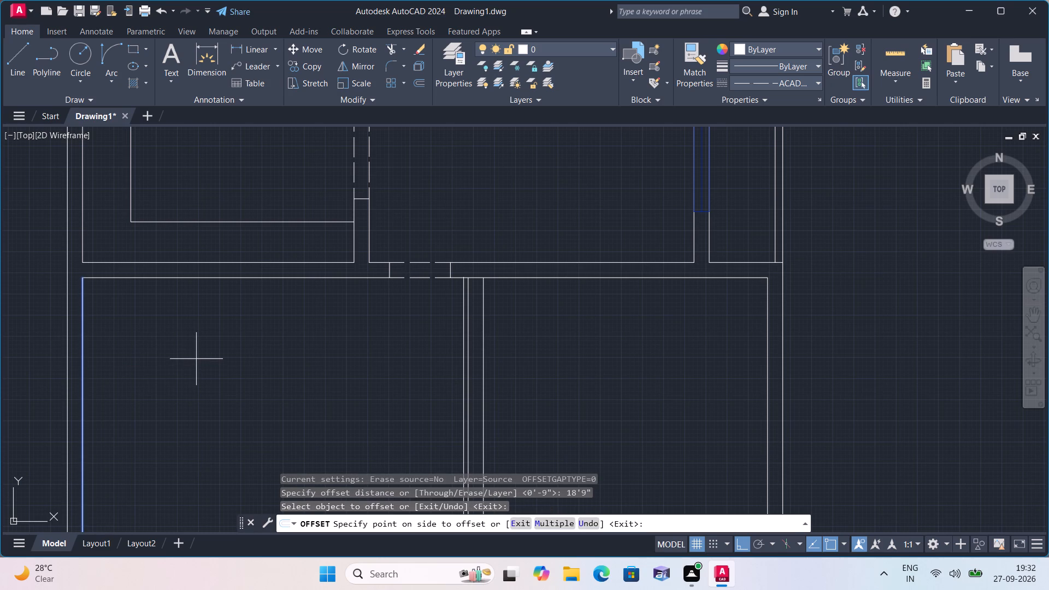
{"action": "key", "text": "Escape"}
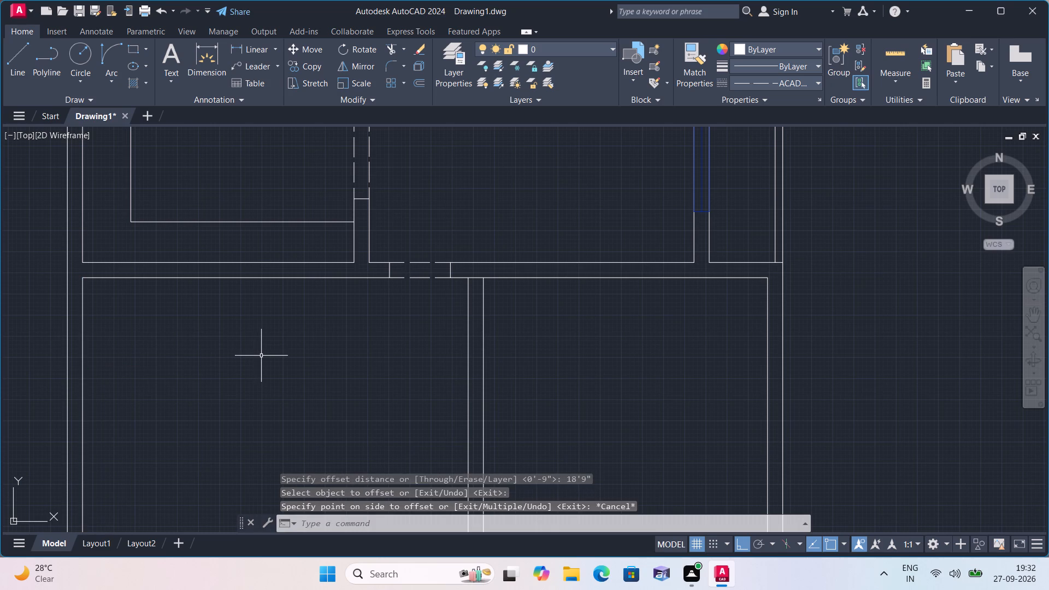
Set the current linetype to ByLayer for the lines that follow.
{"action": "type", "text": "l"}
{"action": "key", "text": "space"}
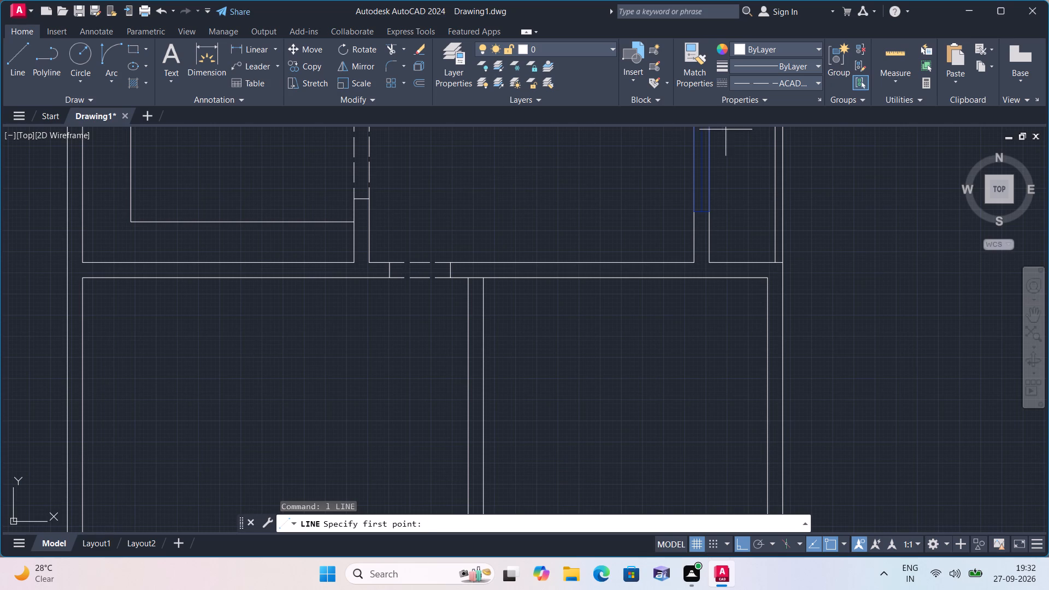
{"action": "left_click", "coordinate": [767, 84]}
{"action": "left_click", "coordinate": [761, 97]}
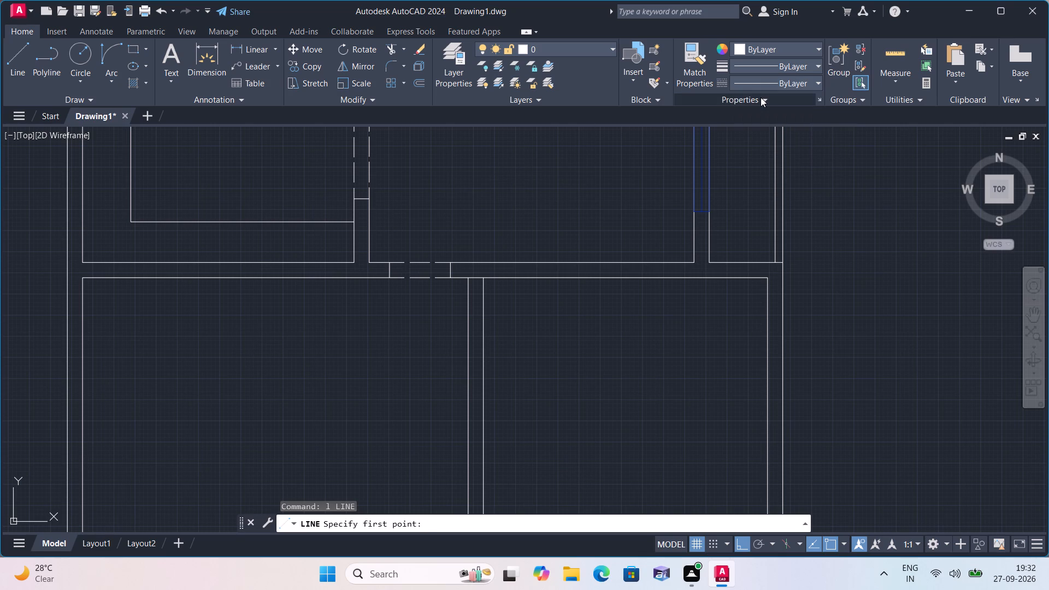
Draw a jamb line across the new partition 1' below its top end, using a temporary 1' guide line and erasing it.
{"action": "key", "text": "space"}
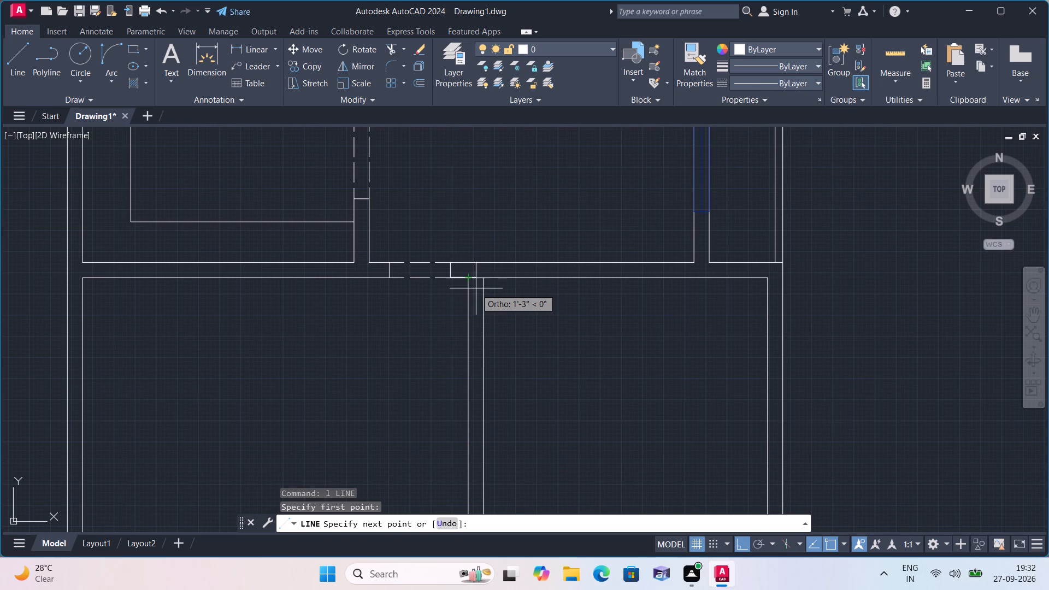
{"action": "key", "text": "Escape"}
{"action": "key", "text": "space"}
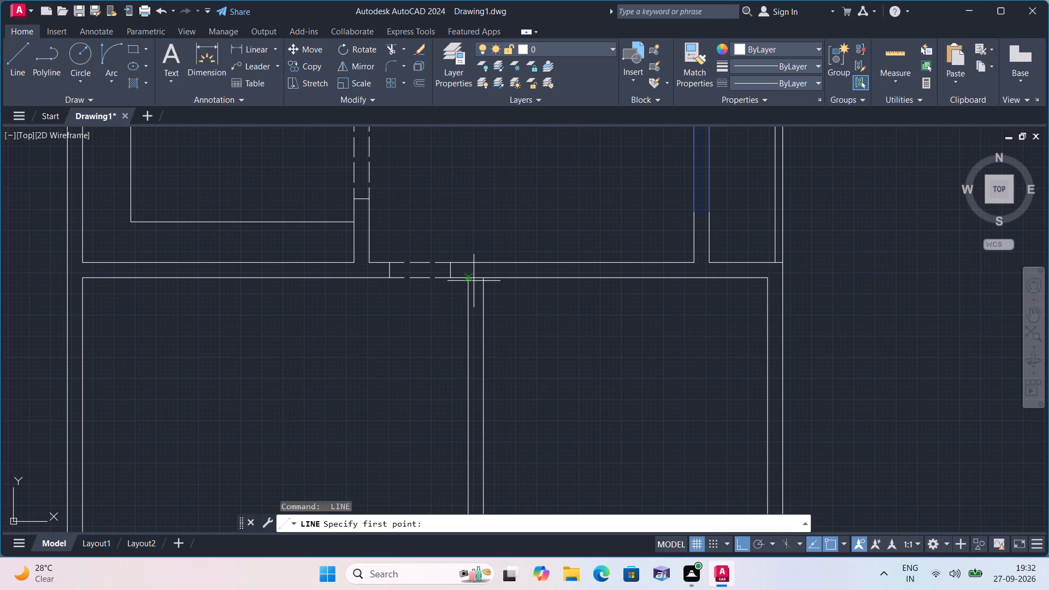
{"action": "left_click", "coordinate": [472, 279]}
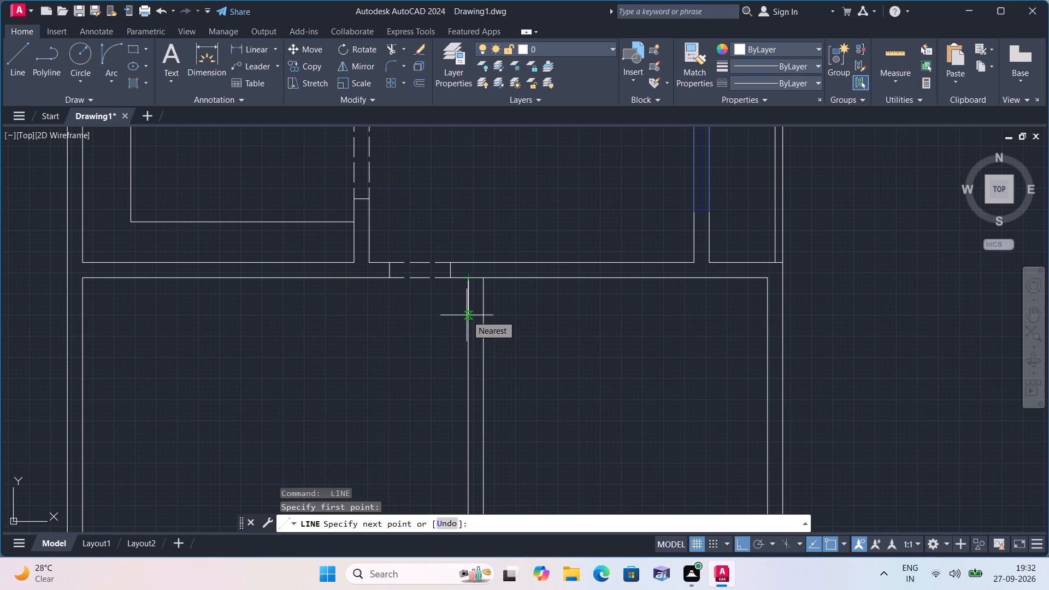
{"action": "type", "text": "1'"}
{"action": "key", "text": "space"}
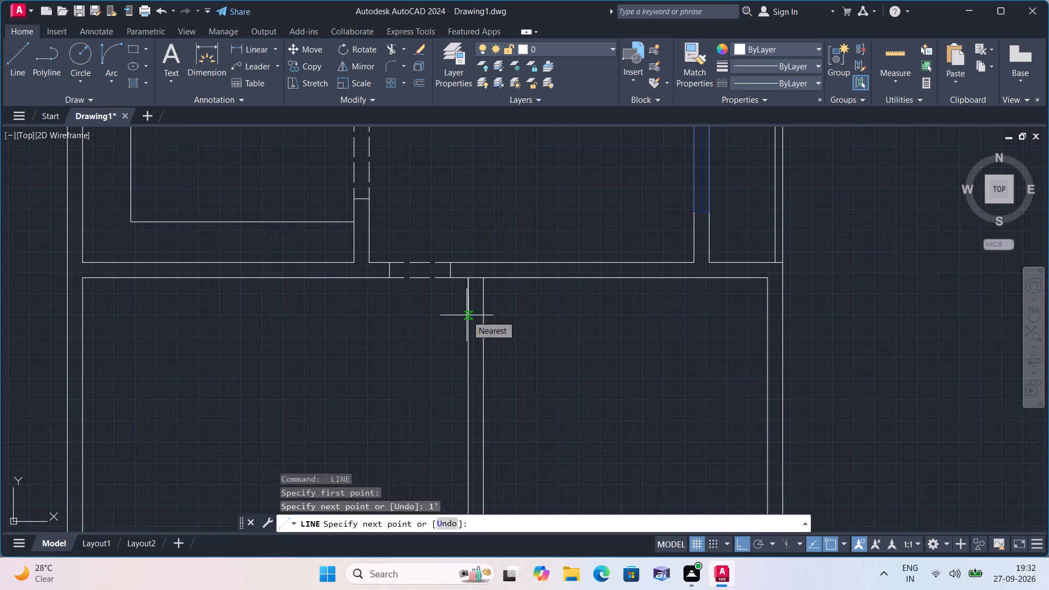
{"action": "scroll", "coordinate": [467, 315], "scroll_direction": "up", "scroll_amount": 2}
{"action": "left_click", "coordinate": [504, 271]}
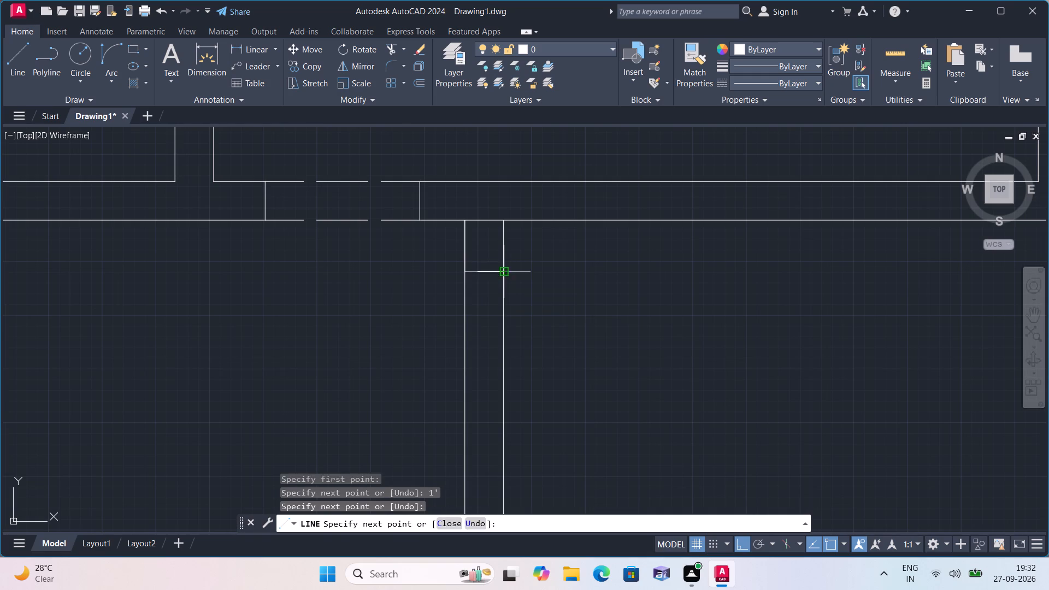
{"action": "key", "text": "space"}
{"action": "left_click", "coordinate": [466, 250]}
{"action": "key", "text": "Delete"}
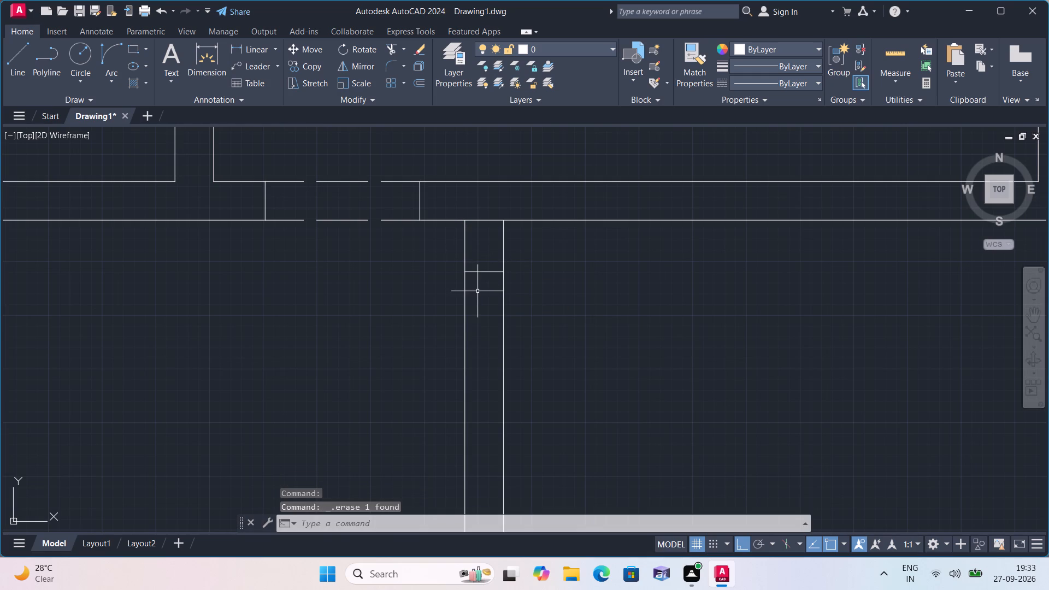
{"action": "key", "text": "space"}
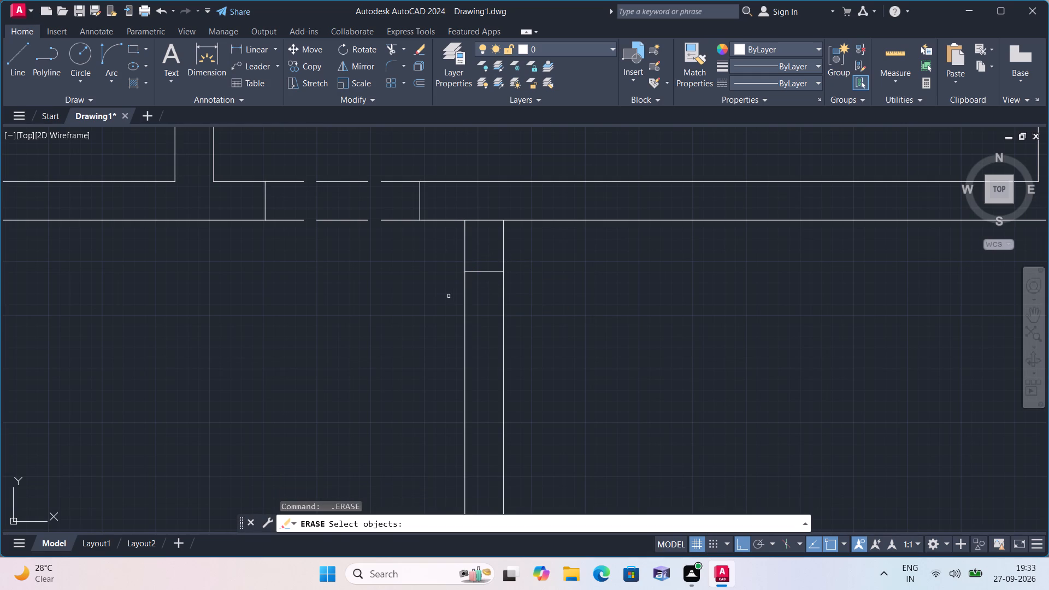
{"action": "key", "text": "Escape"}
Draw a second jamb line across the partition 3' below the first, using a temporary 3' guide line and erasing it.
{"action": "type", "text": "l"}
{"action": "key", "text": "space"}
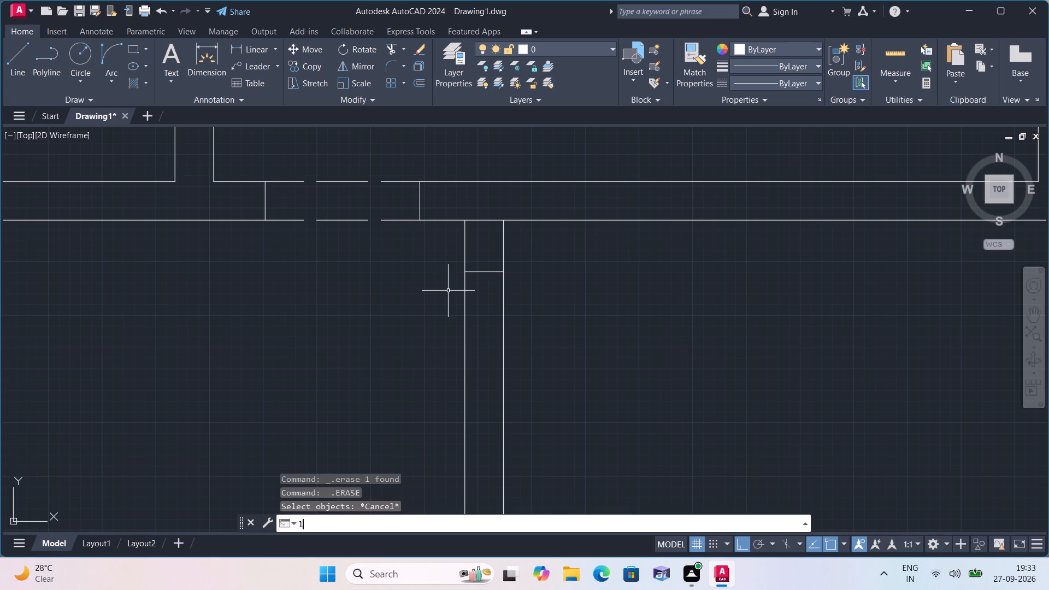
{"action": "left_click", "coordinate": [465, 275]}
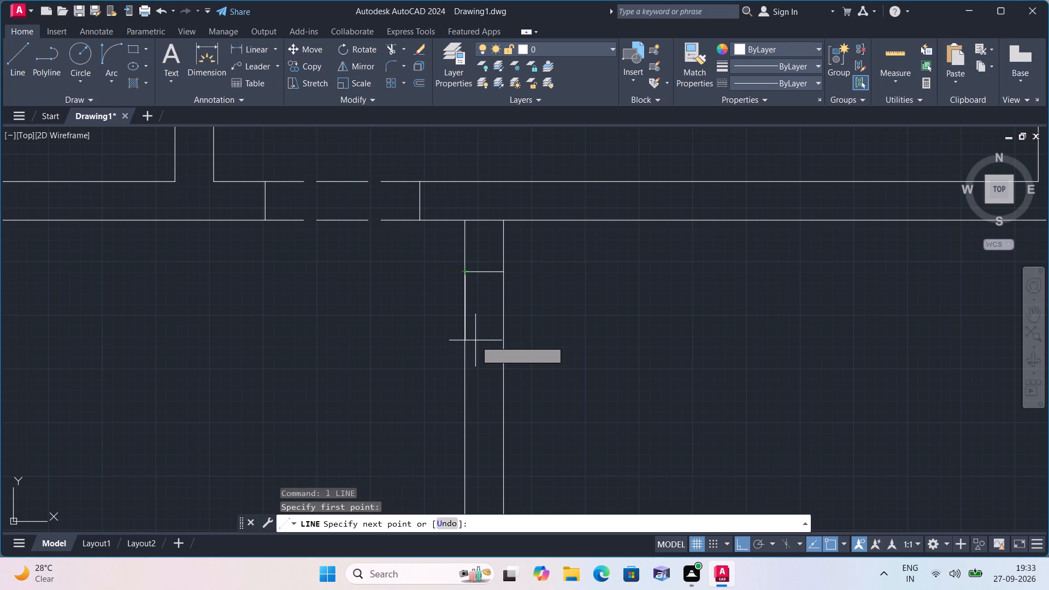
{"action": "type", "text": "3'"}
{"action": "key", "text": "space"}
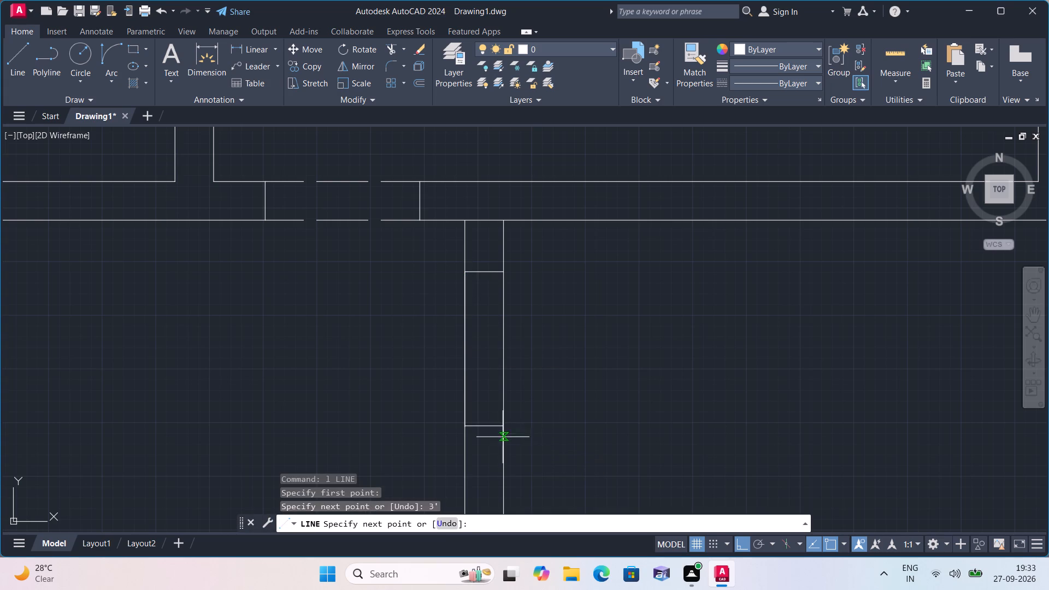
{"action": "left_click", "coordinate": [506, 427]}
{"action": "key", "text": "space"}
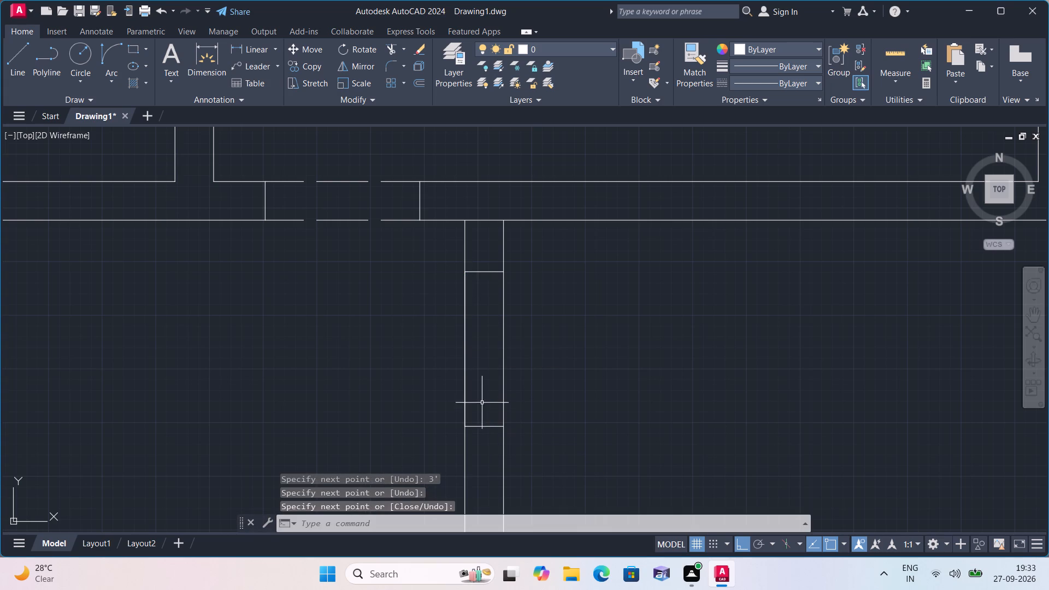
{"action": "left_click", "coordinate": [466, 389]}
{"action": "key", "text": "Delete"}
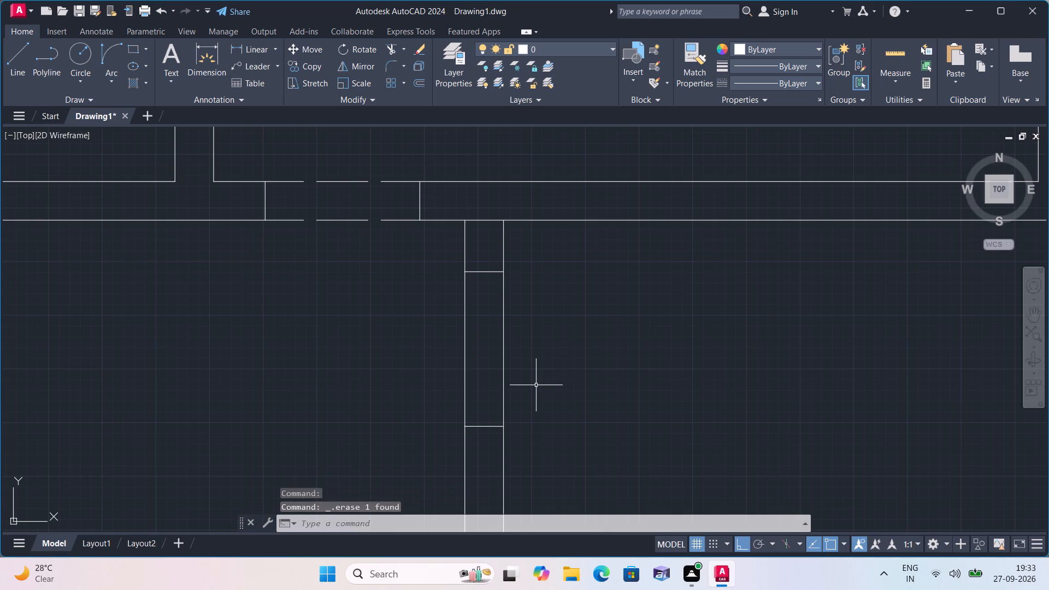
Trim the partition's east face line between the two jamb lines.
{"action": "type", "text": "trim"}
{"action": "key", "text": "space"}
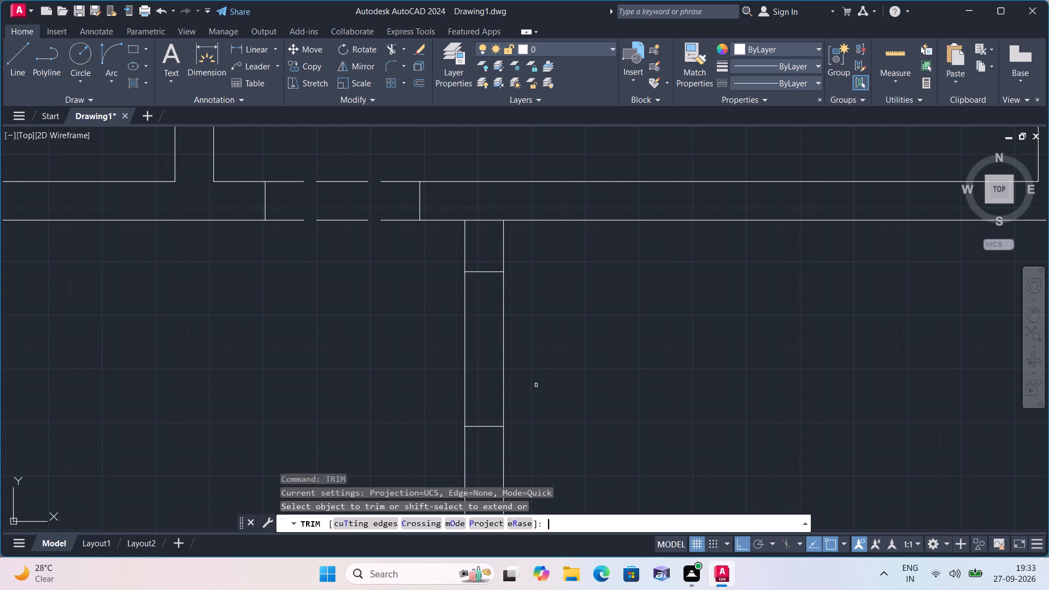
{"action": "left_click", "coordinate": [504, 361]}
{"action": "key", "text": "Escape"}
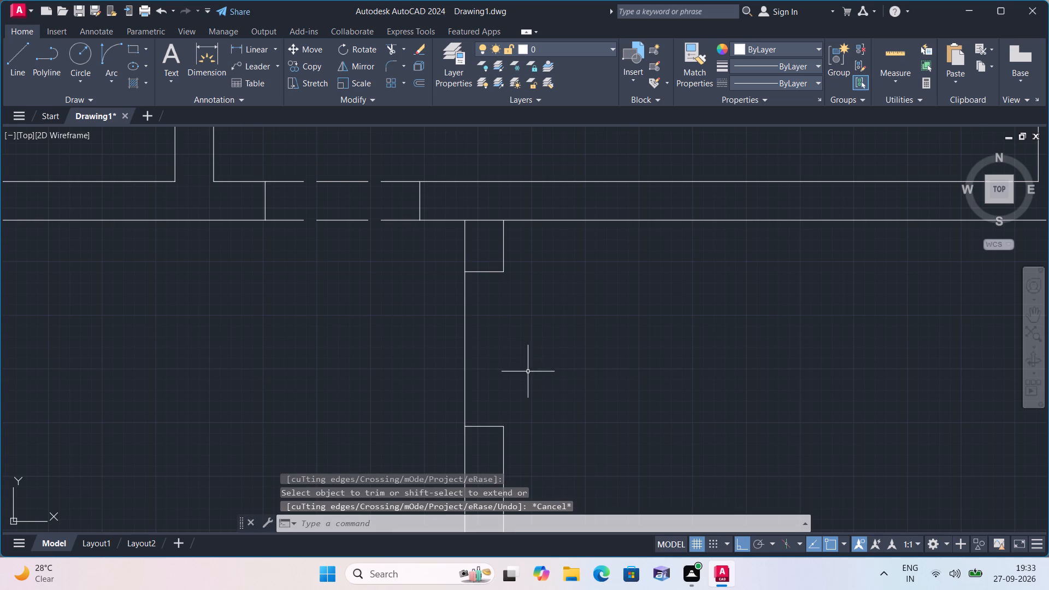
Examine the partition and the two spaces it divides below the lower wall.
{"action": "scroll", "coordinate": [534, 377], "scroll_direction": "down", "scroll_amount": 1}
{"action": "middle_click_drag", "start_coordinate": [566, 388], "coordinate": [555, 326]}
{"action": "scroll", "coordinate": [562, 386], "scroll_direction": "down", "scroll_amount": 1}
{"action": "middle_click_drag", "start_coordinate": [612, 417], "coordinate": [582, 299]}
{"action": "scroll", "coordinate": [603, 408], "scroll_direction": "down", "scroll_amount": 1}
{"action": "scroll", "coordinate": [582, 309], "scroll_direction": "down", "scroll_amount": 1}
{"action": "scroll", "coordinate": [582, 349], "scroll_direction": "up", "scroll_amount": 1}
{"action": "middle_click_drag", "start_coordinate": [564, 351], "coordinate": [539, 366]}
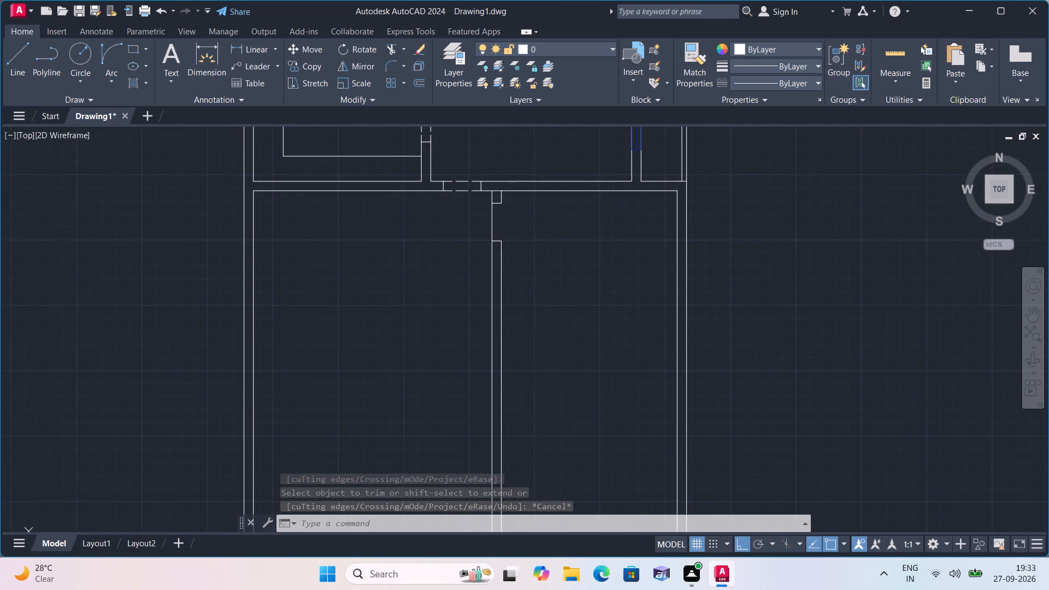
{"action": "middle_click_drag", "start_coordinate": [602, 345], "coordinate": [602, 367]}
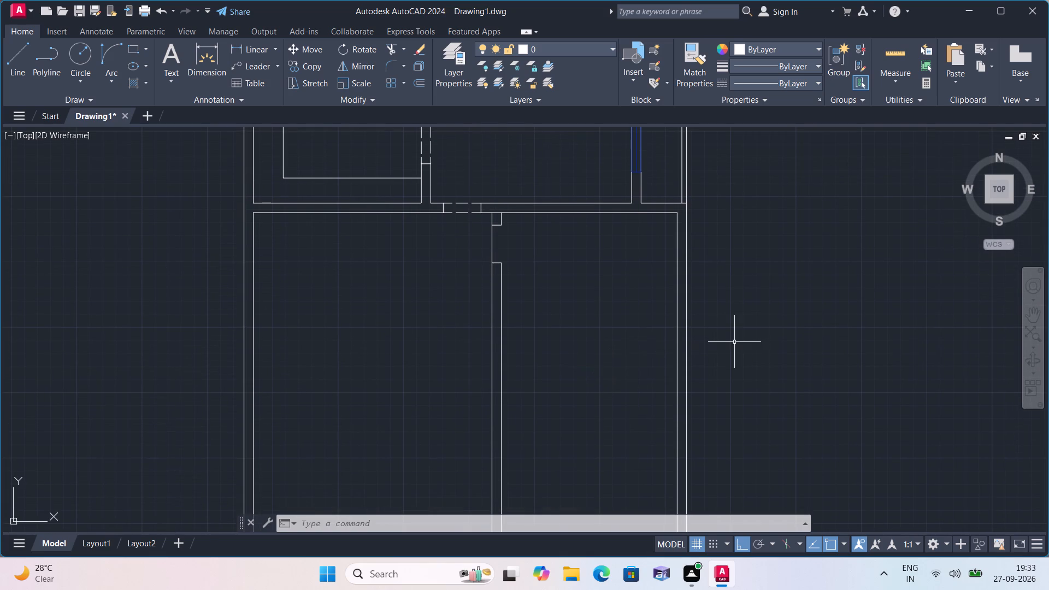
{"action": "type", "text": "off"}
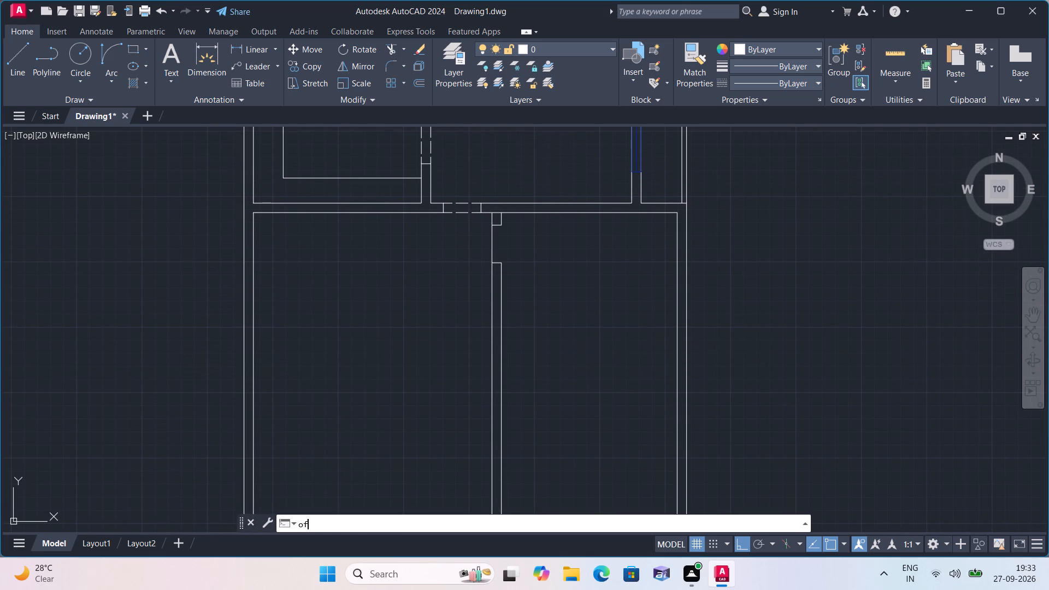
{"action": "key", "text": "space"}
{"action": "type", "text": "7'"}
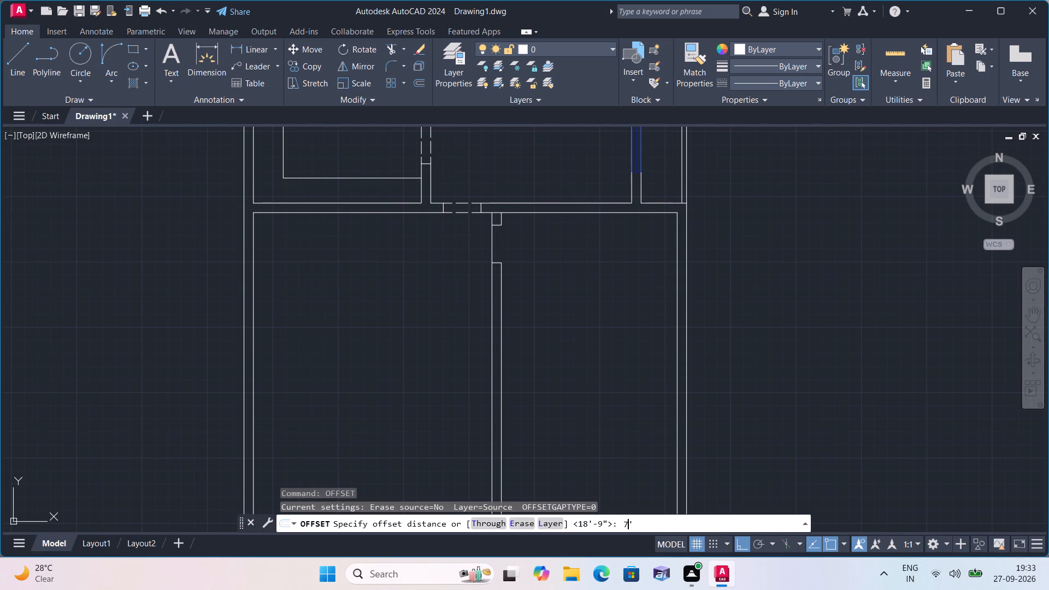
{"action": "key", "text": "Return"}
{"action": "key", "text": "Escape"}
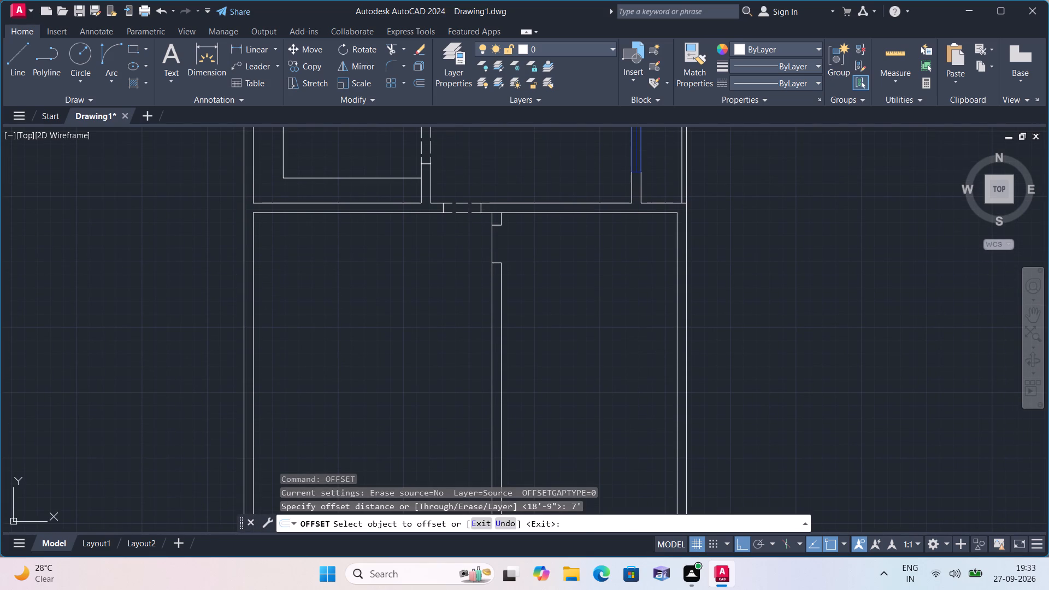
Offset the lower wall's south face, west of the dashed opening, 7'4" downward into the west room.
{"action": "key", "text": "space"}
{"action": "type", "text": "7'4\""}
{"action": "key", "text": "space"}
{"action": "left_click", "coordinate": [406, 214]}
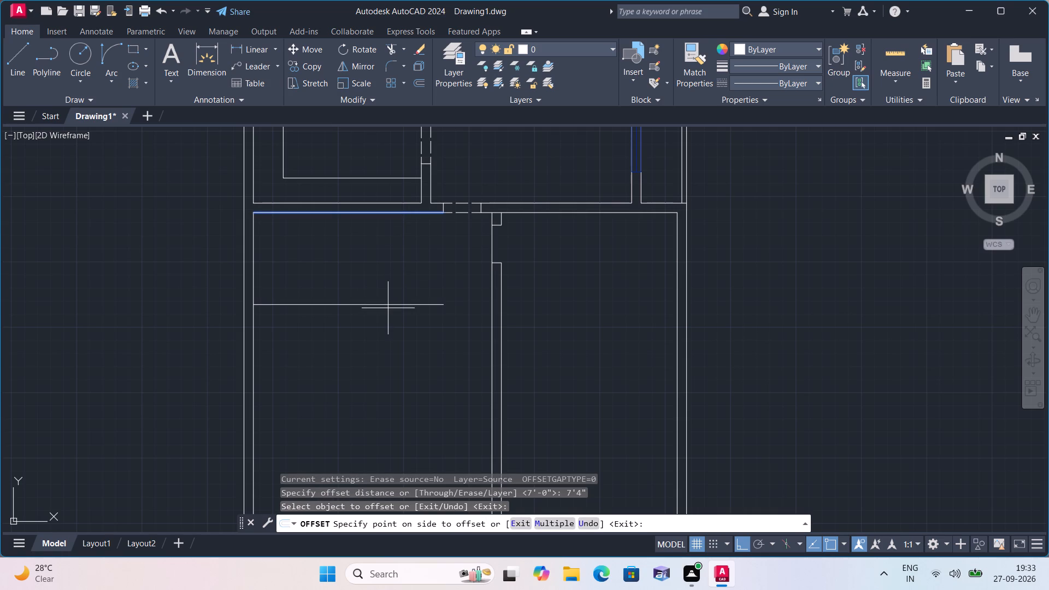
{"action": "left_click", "coordinate": [388, 308]}
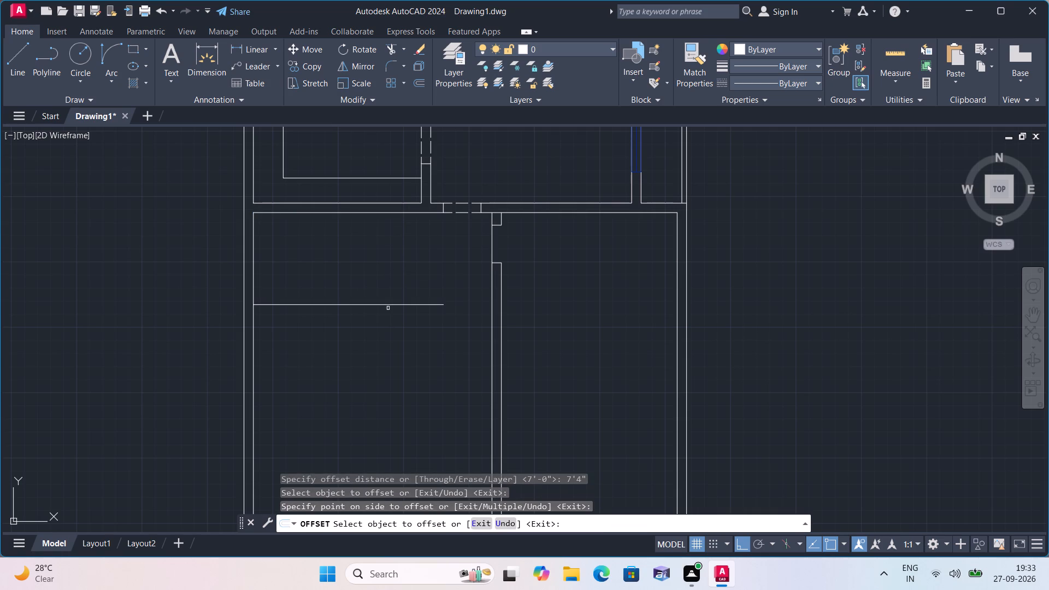
{"action": "key", "text": "space"}
Offset the new horizontal line 9" downward to form the second face of the cross wall.
{"action": "key", "text": "space"}
{"action": "type", "text": "9\""}
{"action": "key", "text": "space"}
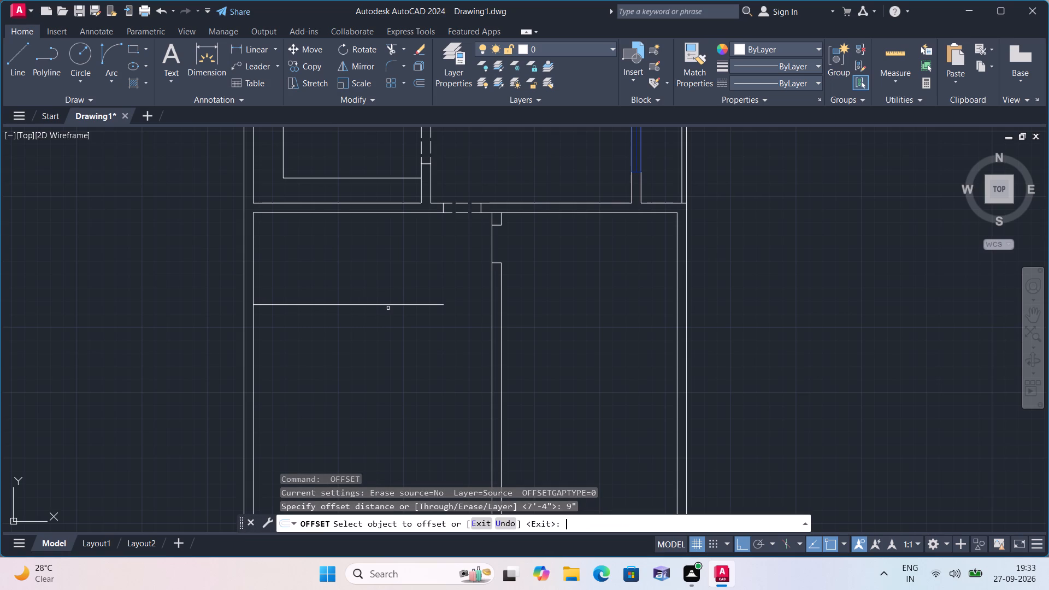
{"action": "left_click", "coordinate": [391, 305]}
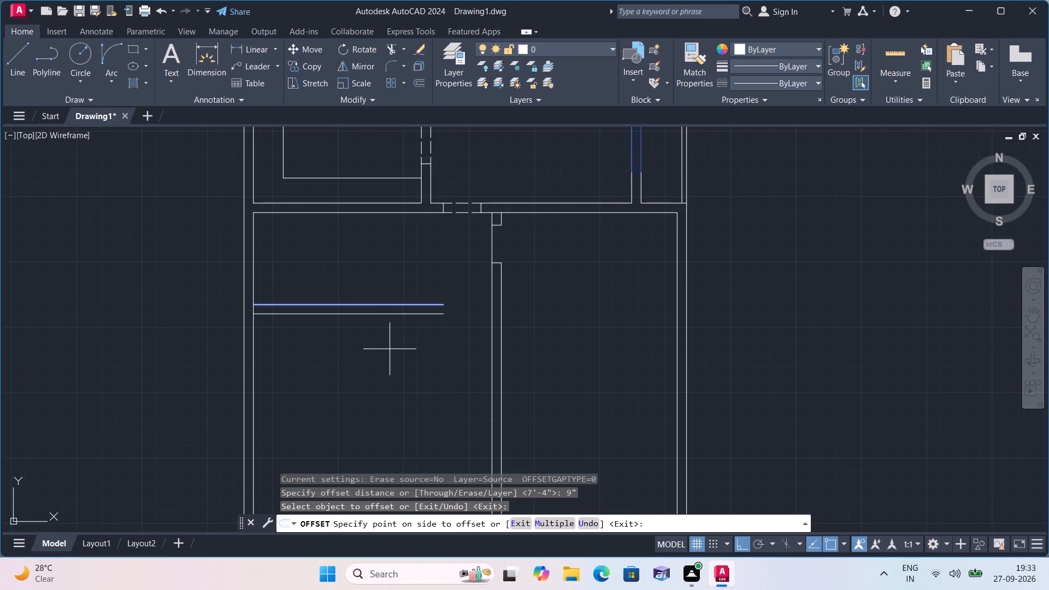
{"action": "left_click", "coordinate": [390, 353]}
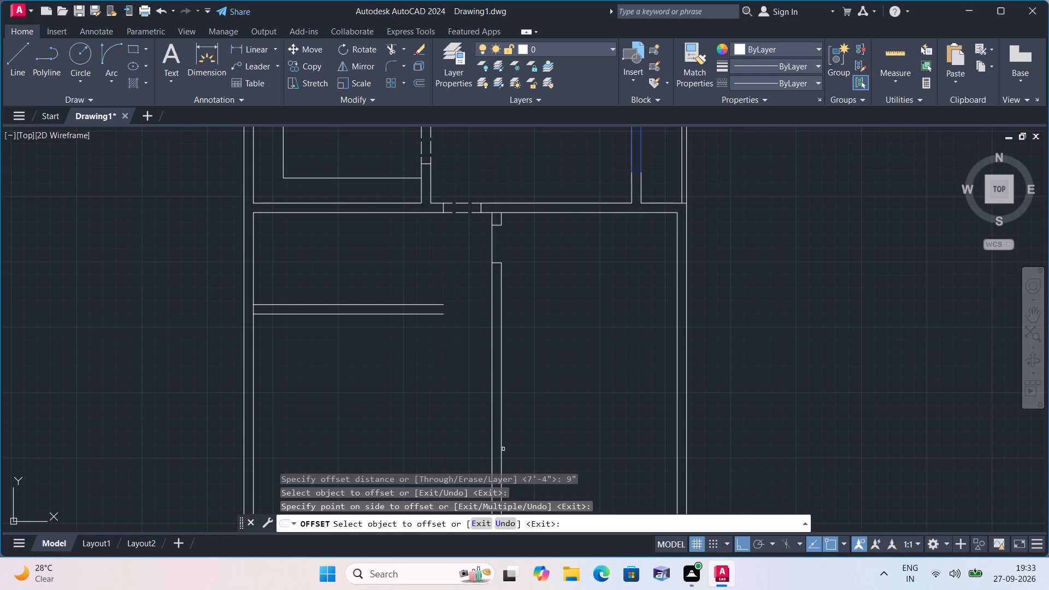
{"action": "scroll", "coordinate": [503, 449], "scroll_direction": "up", "scroll_amount": 1}
{"action": "scroll", "coordinate": [503, 449], "scroll_direction": "down", "scroll_amount": 1}
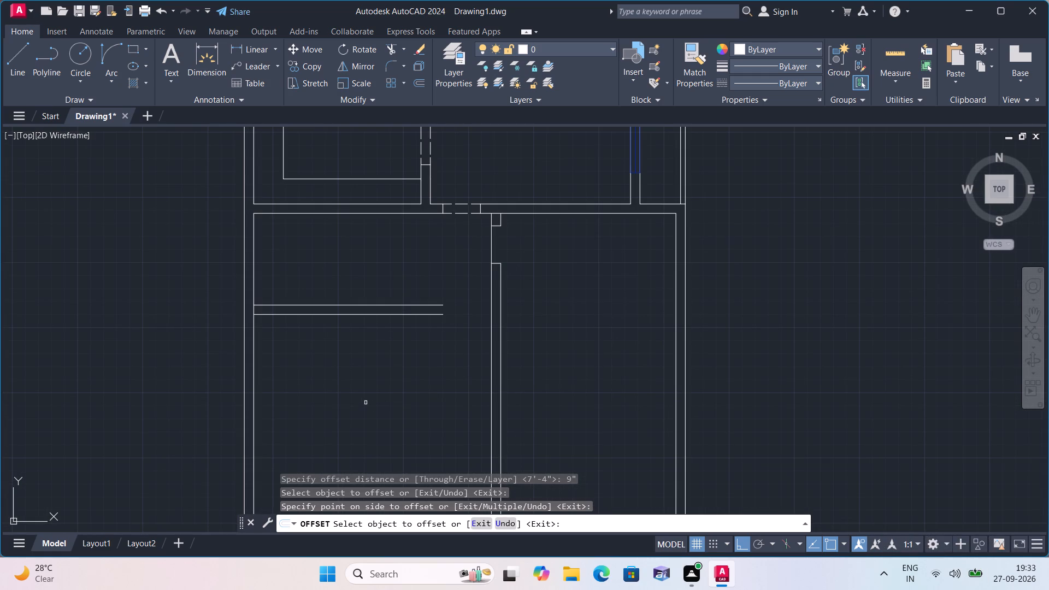
{"action": "key", "text": "Escape"}
Extend both cross wall lines east to meet the west face of the vertical partition.
{"action": "type", "text": "ex"}
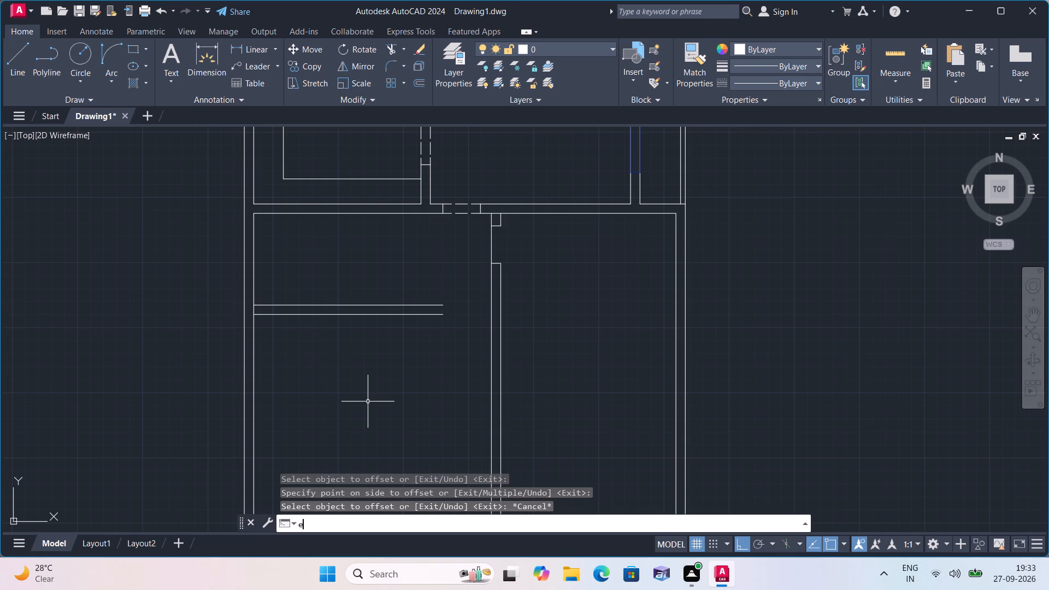
{"action": "type", "text": "te"}
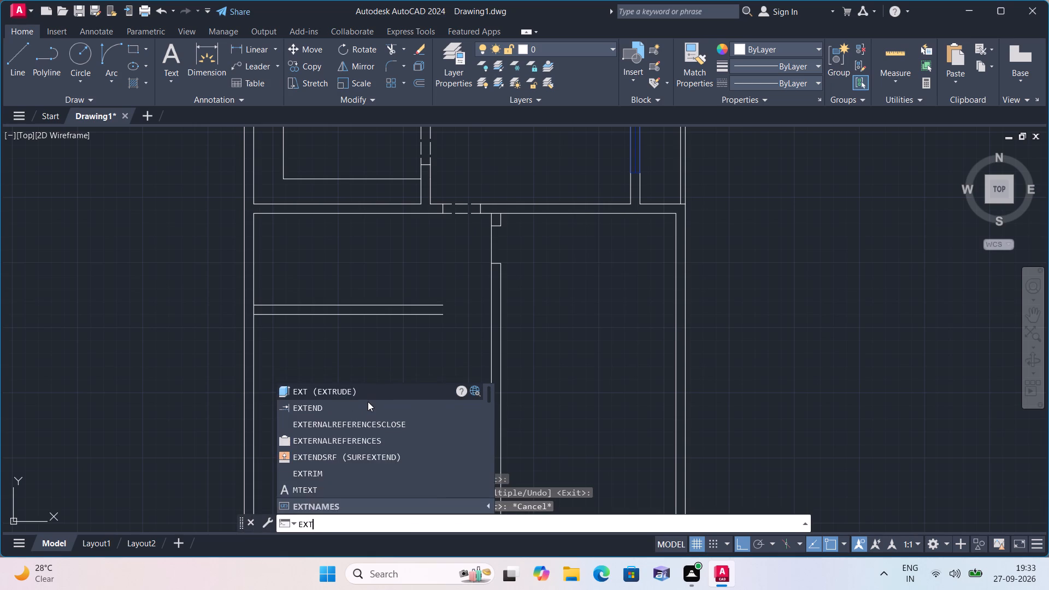
{"action": "key", "text": "space"}
{"action": "left_click", "coordinate": [410, 288]}
{"action": "left_click", "coordinate": [427, 376]}
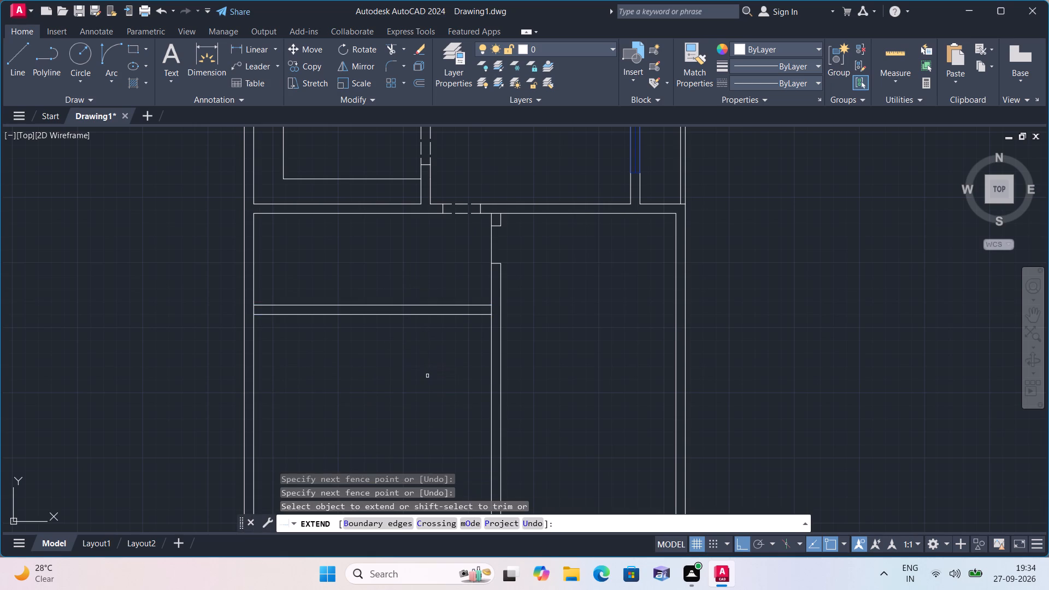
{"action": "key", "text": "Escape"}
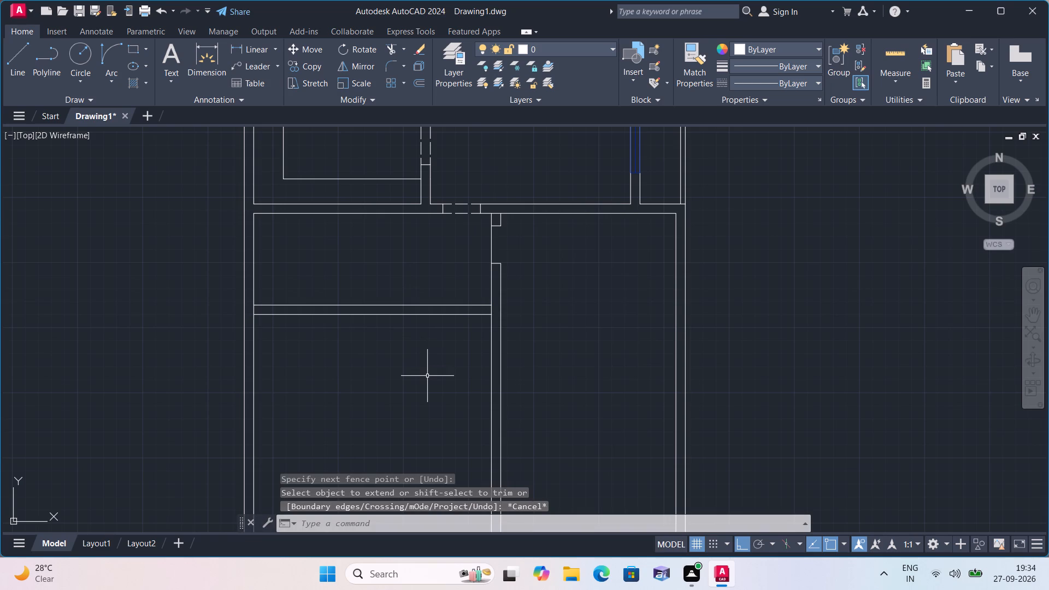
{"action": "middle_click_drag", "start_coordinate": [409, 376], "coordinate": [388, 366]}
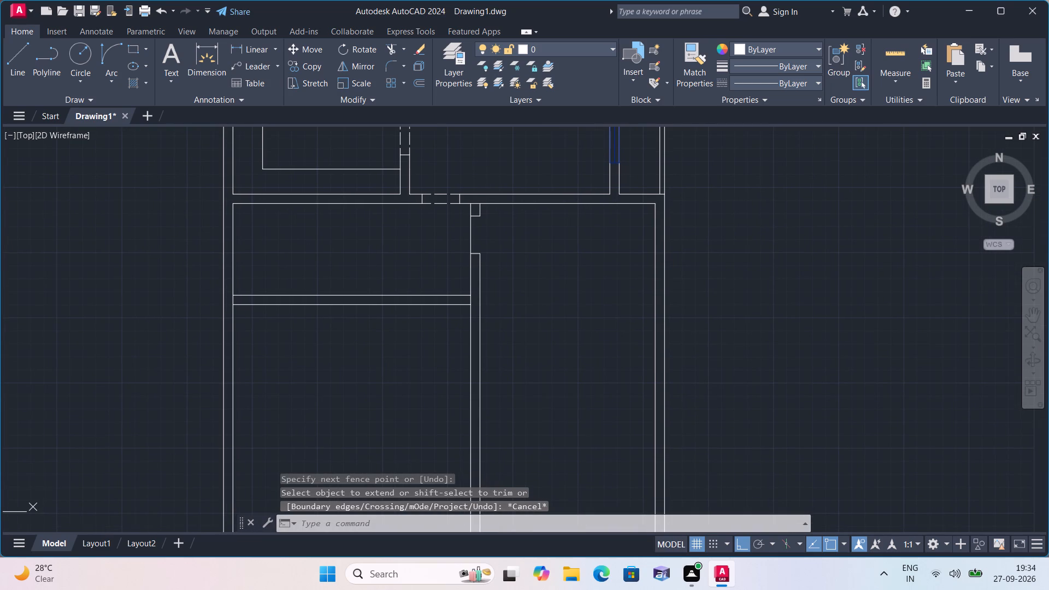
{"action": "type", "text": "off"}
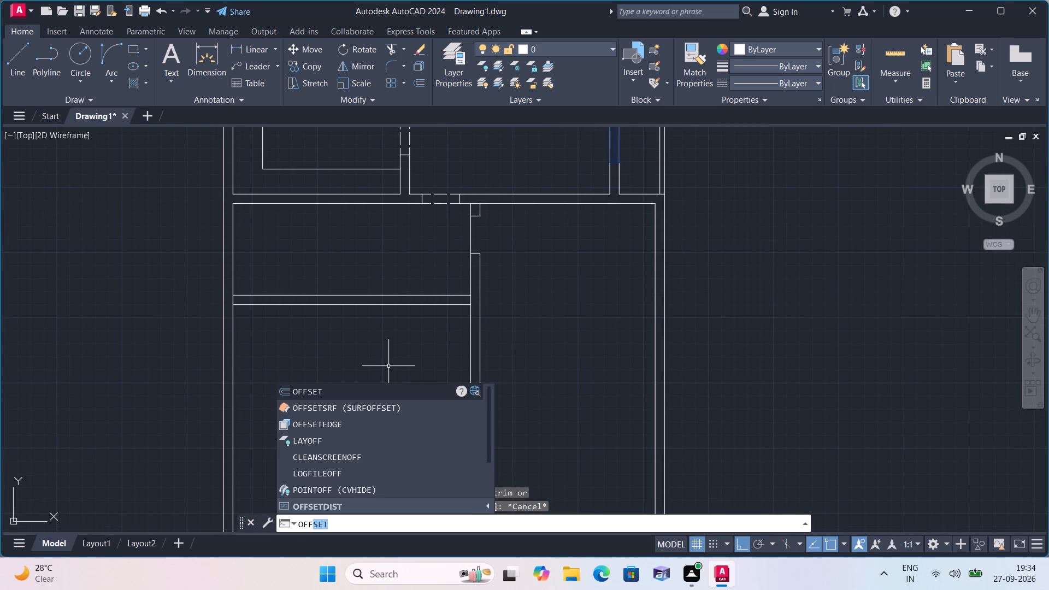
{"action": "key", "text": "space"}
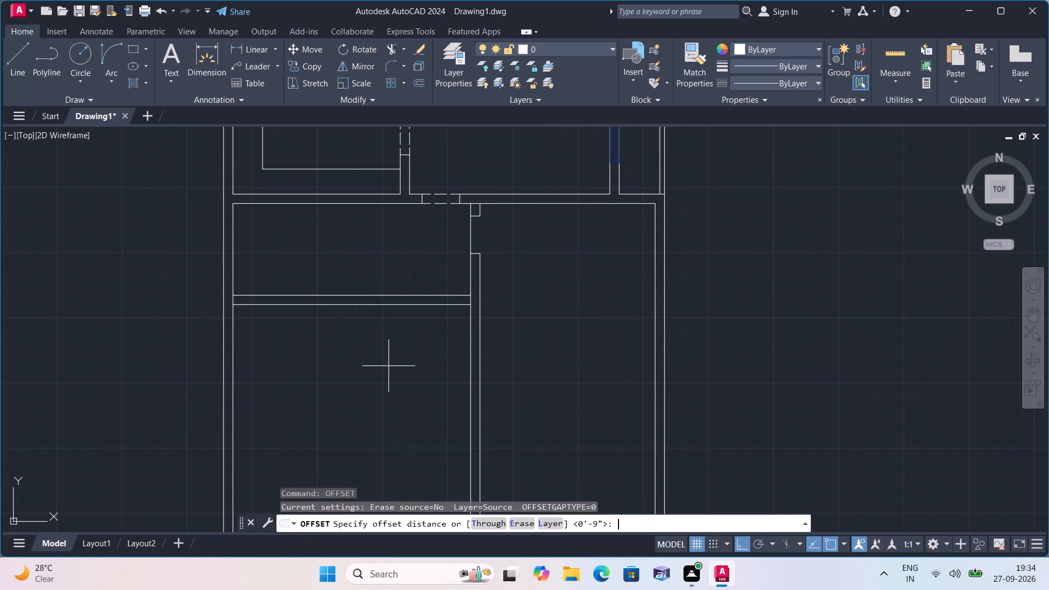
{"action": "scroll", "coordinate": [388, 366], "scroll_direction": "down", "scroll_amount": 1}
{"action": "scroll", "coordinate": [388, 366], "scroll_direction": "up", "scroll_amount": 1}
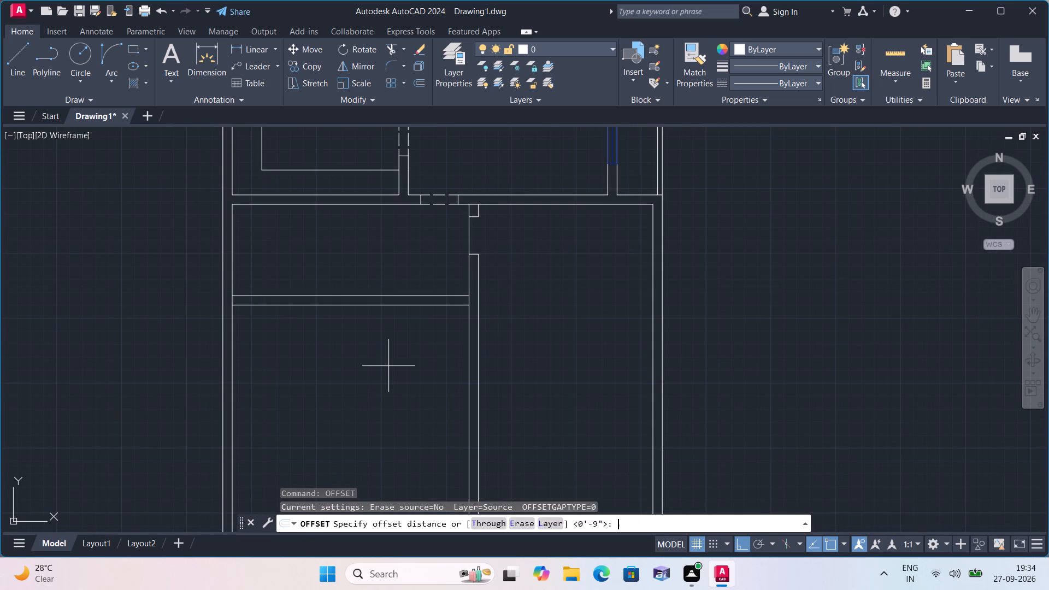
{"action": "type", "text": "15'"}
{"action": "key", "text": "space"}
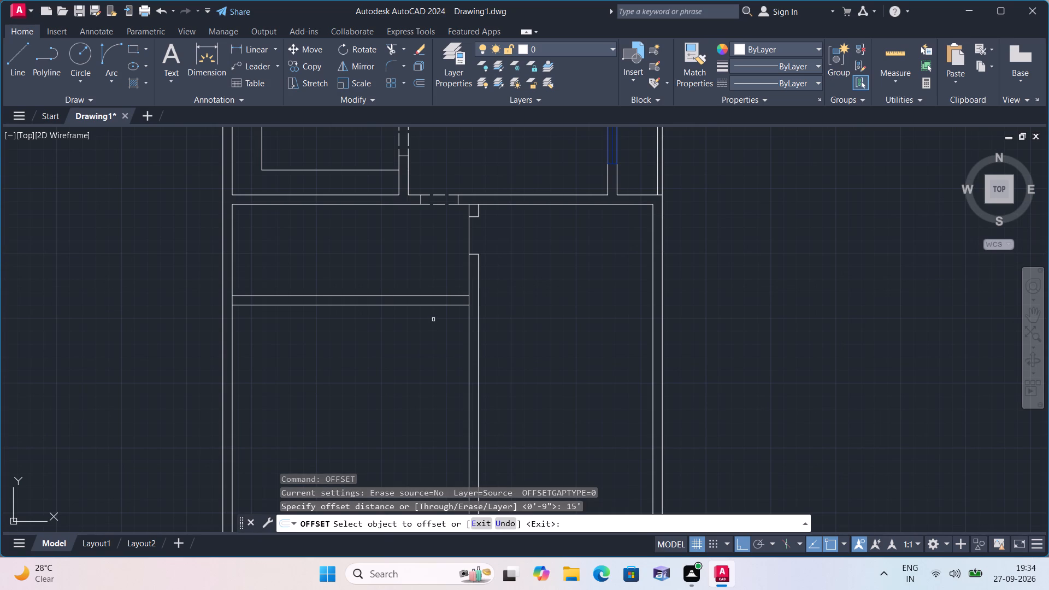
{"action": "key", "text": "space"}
Offset the lower wall's south face, east of the dashed opening, 16' downward into the east room.
{"action": "key", "text": "space"}
{"action": "type", "text": "16'"}
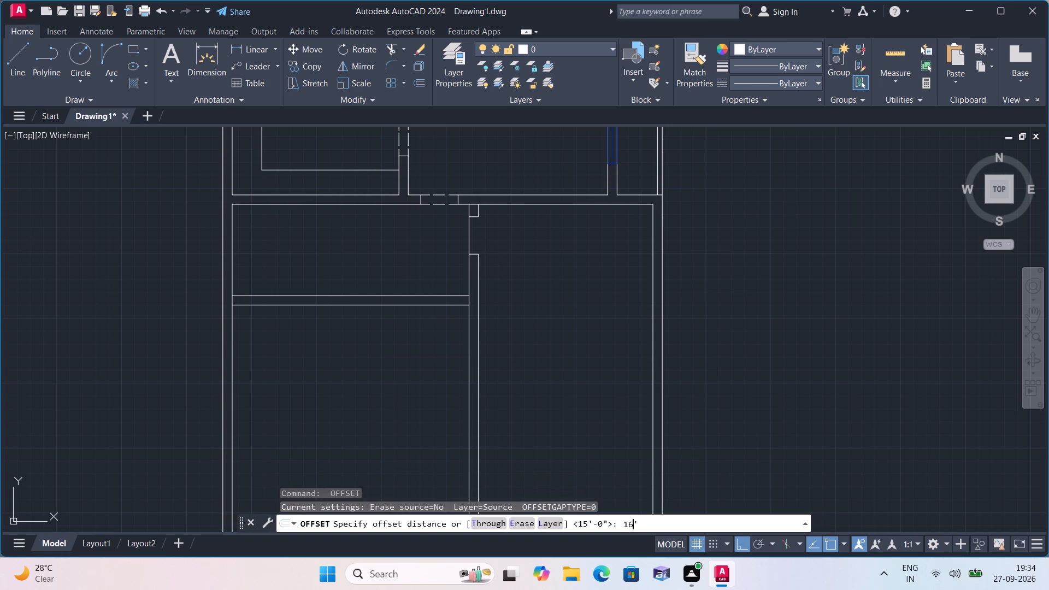
{"action": "key", "text": "space"}
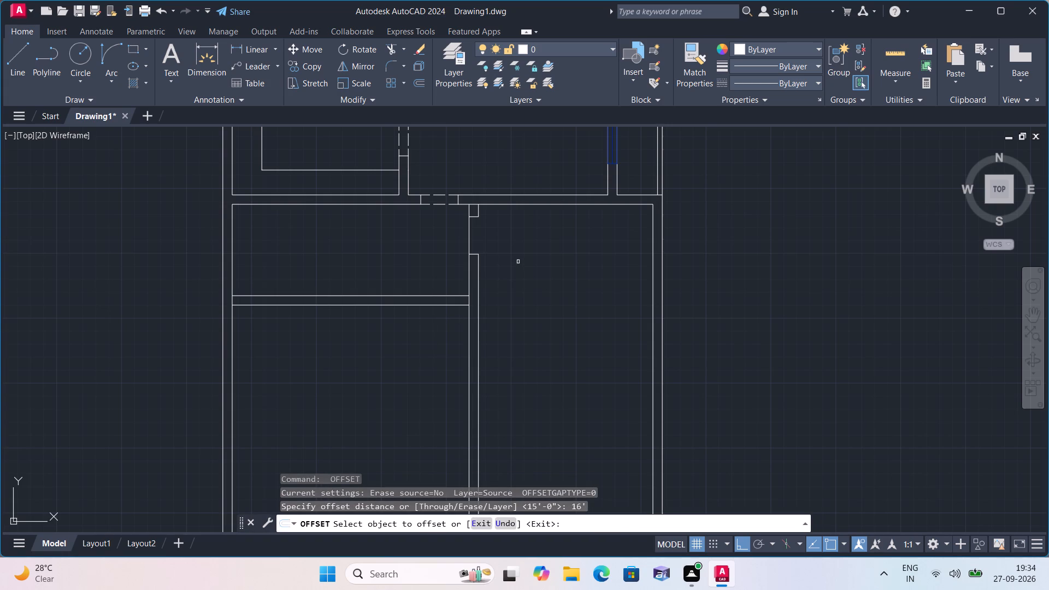
{"action": "left_click", "coordinate": [576, 204]}
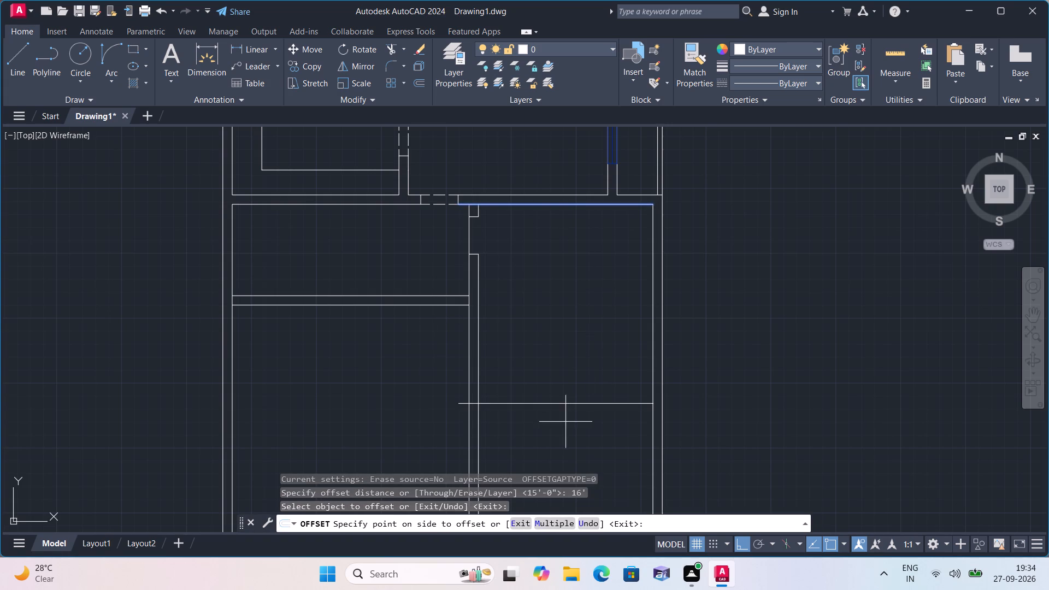
{"action": "left_click", "coordinate": [565, 422]}
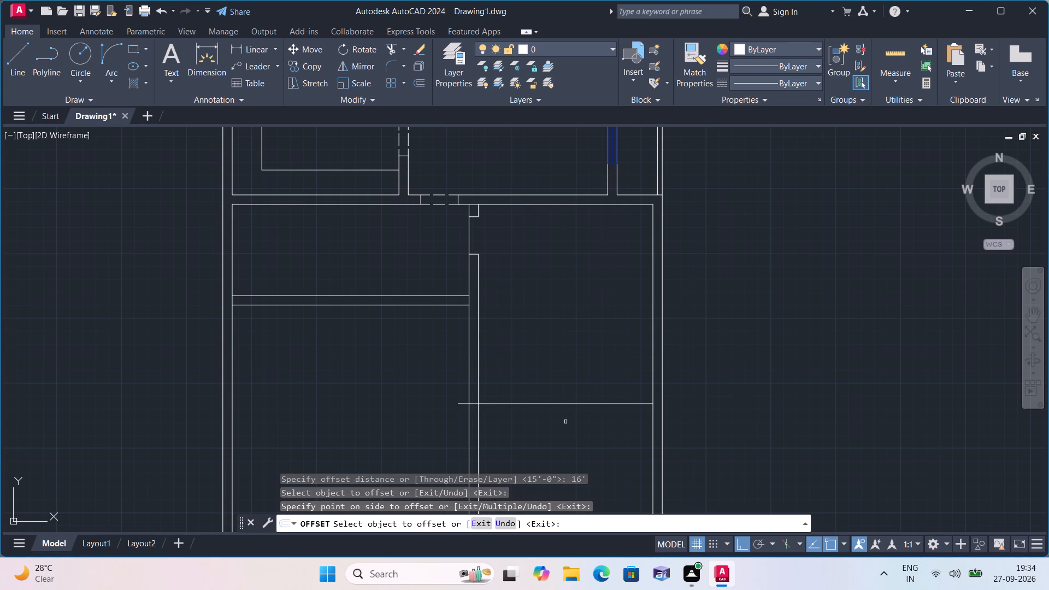
{"action": "key", "text": "space"}
Offset the new horizontal line in the east room 9" downward to form the cross wall's second face.
{"action": "key", "text": "space"}
{"action": "type", "text": "9\""}
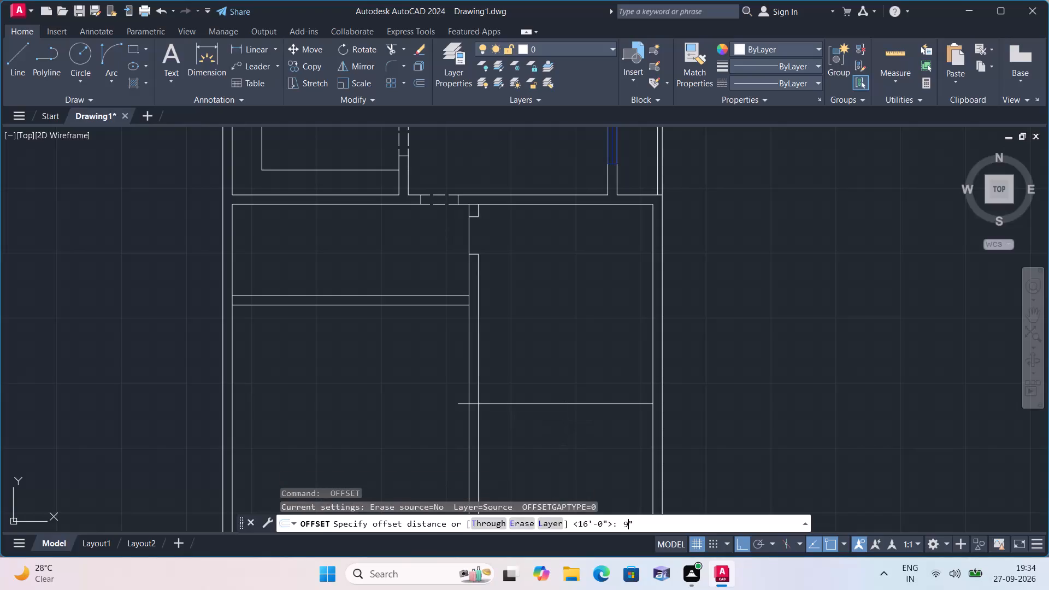
{"action": "key", "text": "space"}
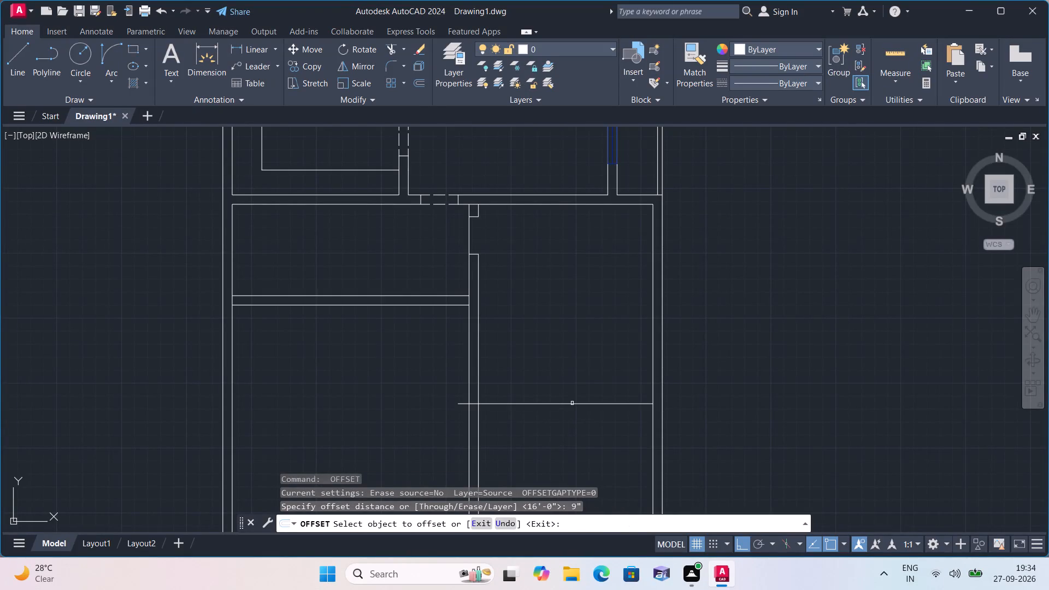
{"action": "left_click", "coordinate": [573, 403]}
{"action": "left_click", "coordinate": [571, 456]}
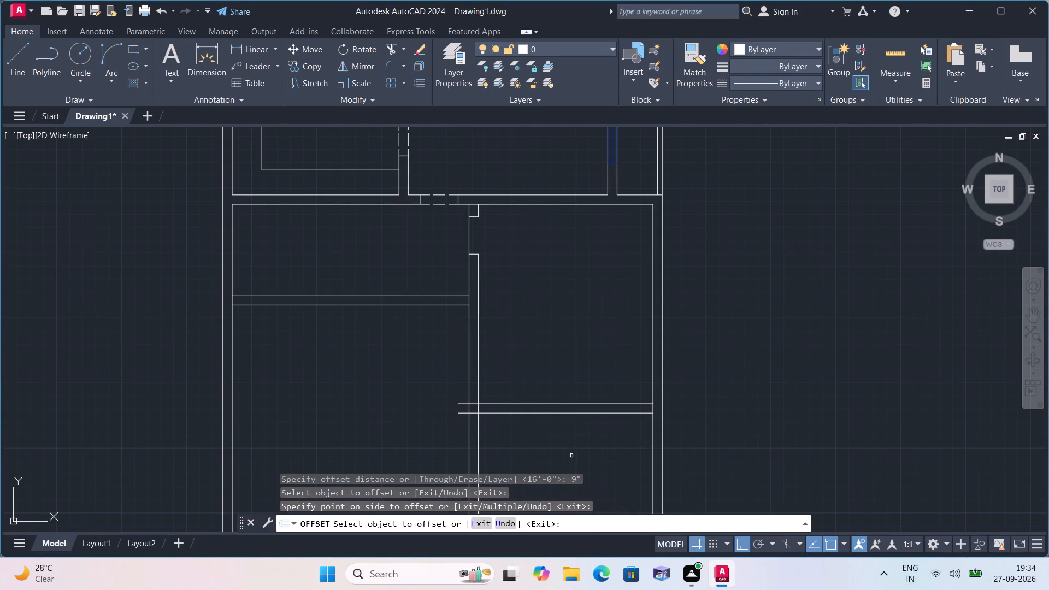
{"action": "key", "text": "space"}
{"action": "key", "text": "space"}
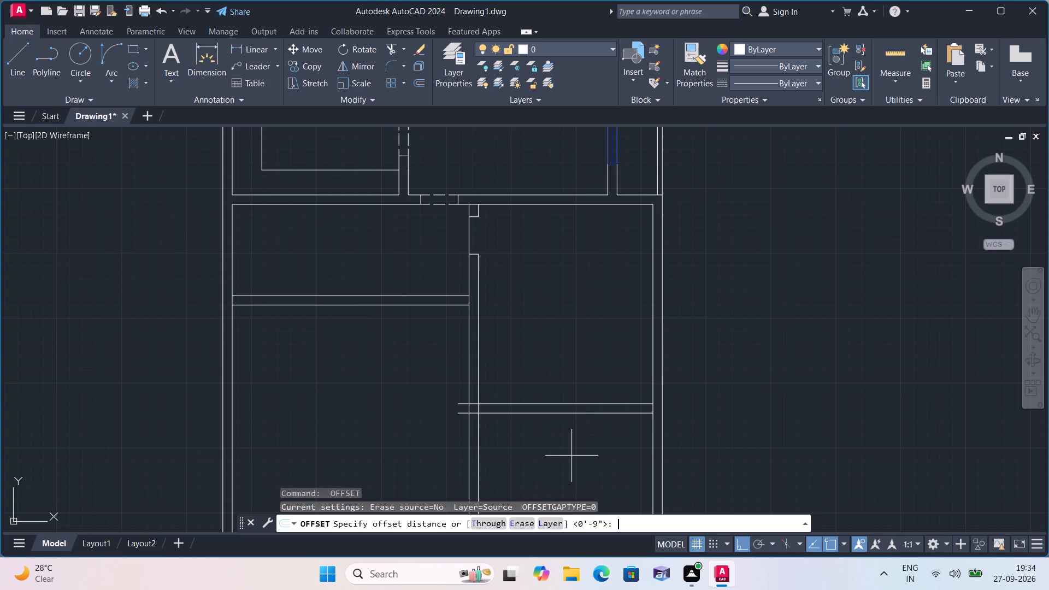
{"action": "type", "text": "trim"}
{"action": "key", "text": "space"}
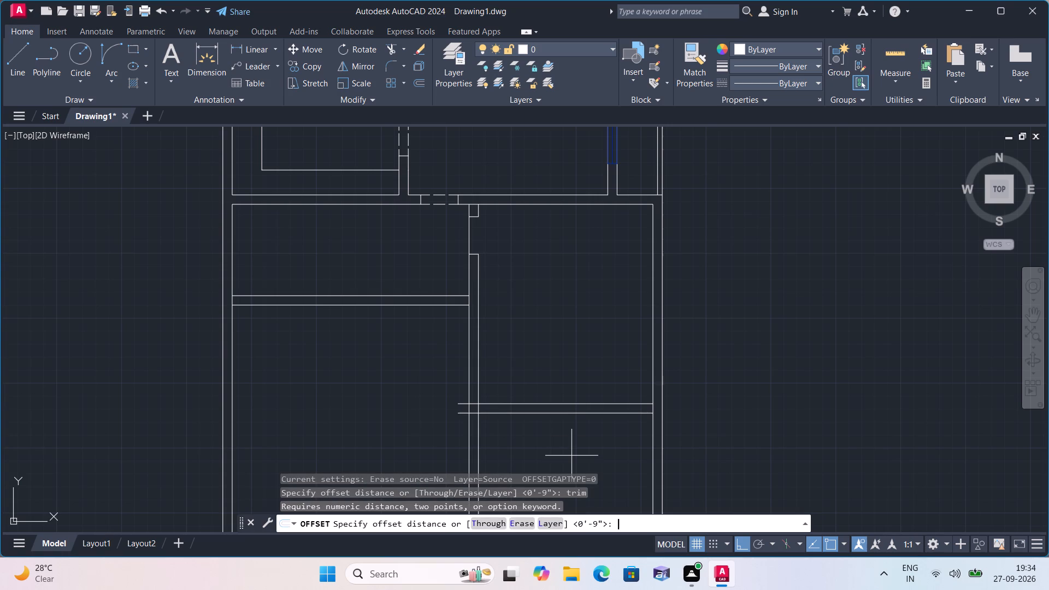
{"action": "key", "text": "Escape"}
Trim the east cross wall's ends projecting past the vertical partition and the overlapping segments inside their junction.
{"action": "type", "text": "trim"}
{"action": "key", "text": "space"}
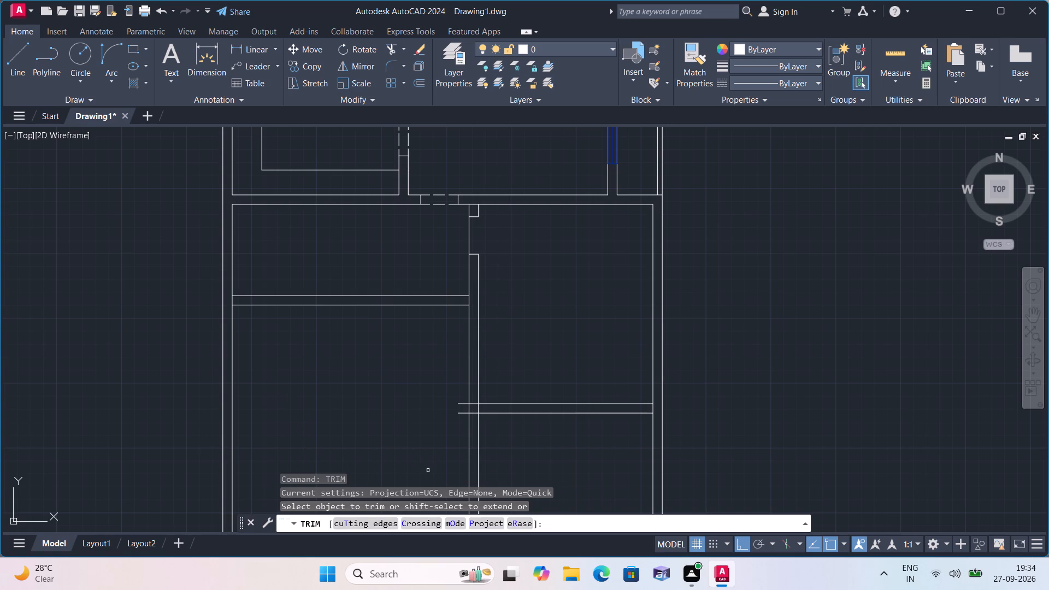
{"action": "left_click", "coordinate": [463, 404]}
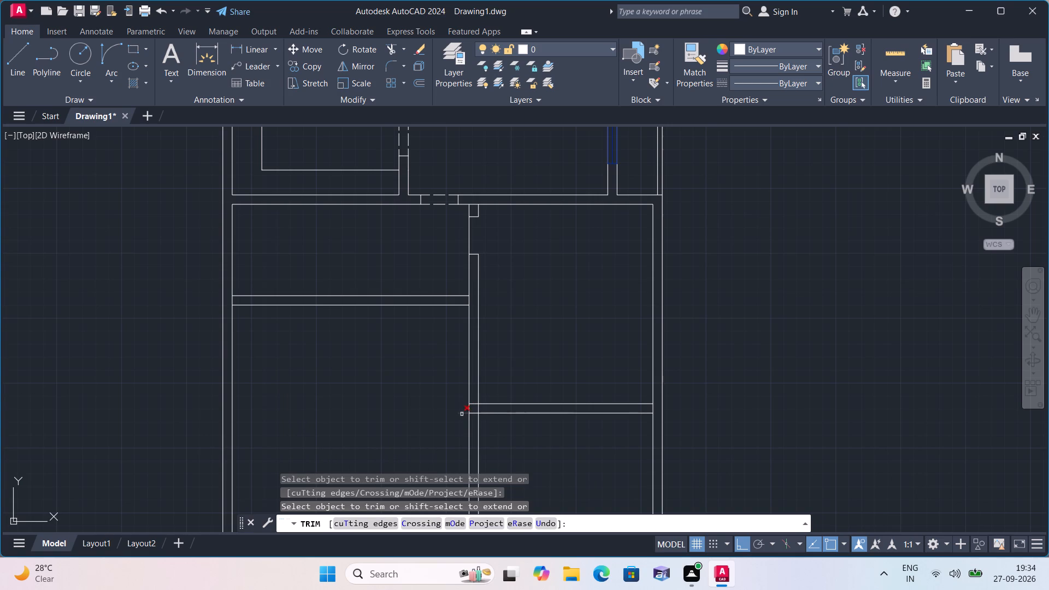
{"action": "left_click", "coordinate": [462, 414]}
{"action": "left_click", "coordinate": [473, 403]}
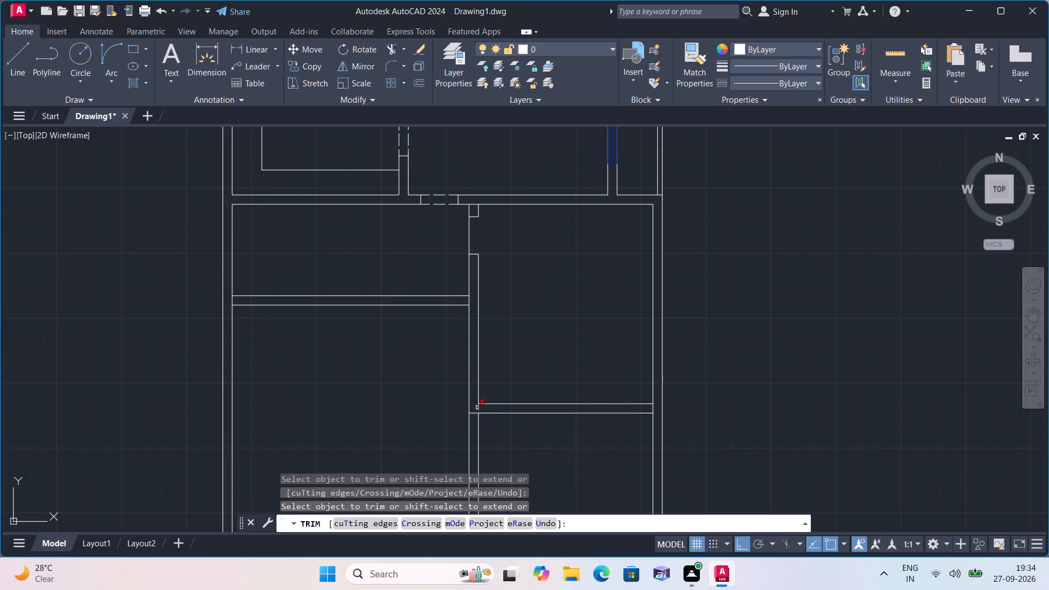
{"action": "left_click", "coordinate": [478, 408]}
Trim away both vertical partition lines below the east cross wall.
{"action": "middle_click_drag", "start_coordinate": [519, 462], "coordinate": [536, 400]}
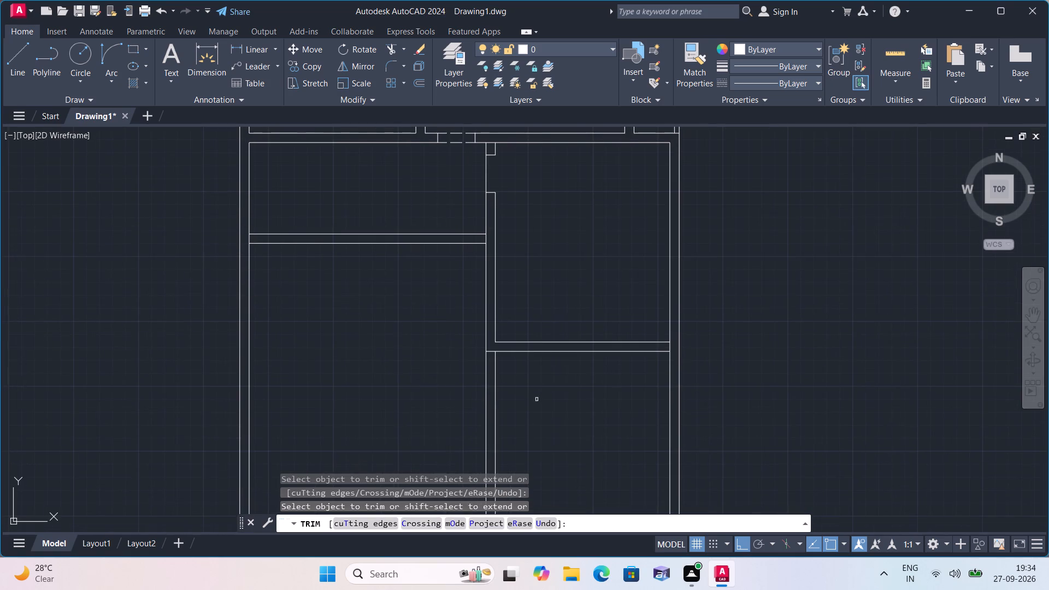
{"action": "left_click", "coordinate": [537, 399]}
{"action": "left_click", "coordinate": [445, 399]}
Trim the east outer wall's inner face and the partition's west face between the lines of the cross walls meeting them.
{"action": "middle_click_drag", "start_coordinate": [447, 398], "coordinate": [434, 428]}
{"action": "scroll", "coordinate": [447, 398], "scroll_direction": "down", "scroll_amount": 1}
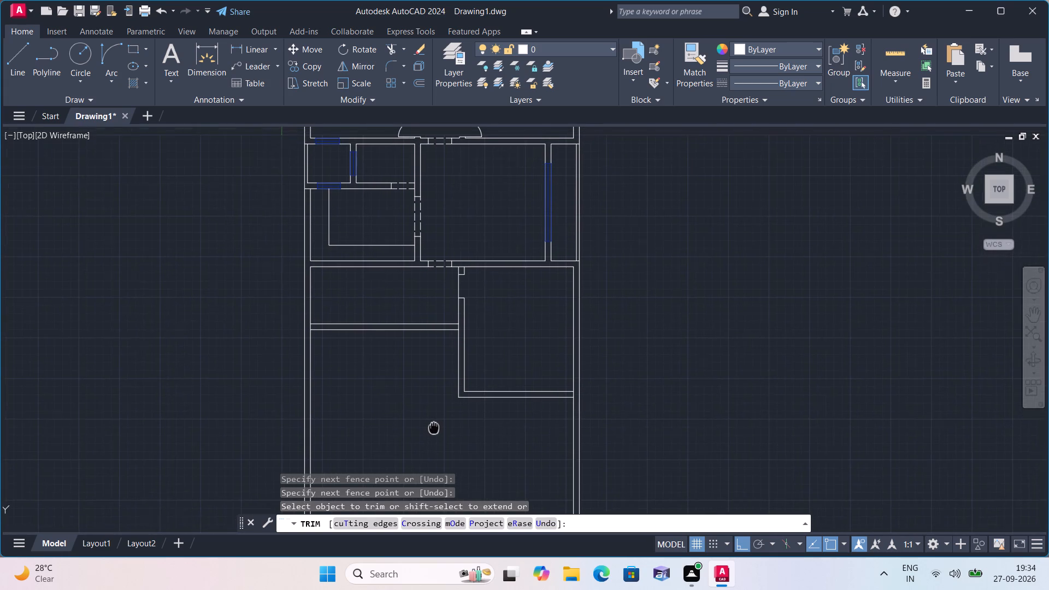
{"action": "middle_click_drag", "start_coordinate": [434, 428], "coordinate": [434, 429]}
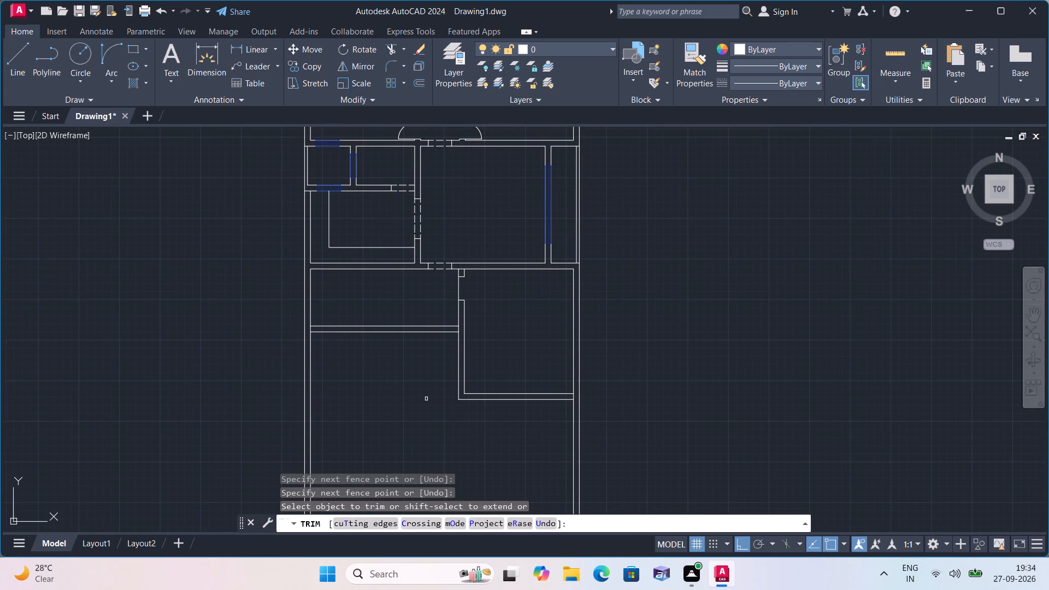
{"action": "scroll", "coordinate": [576, 396], "scroll_direction": "up", "scroll_amount": 2}
{"action": "left_click", "coordinate": [568, 396]}
{"action": "scroll", "coordinate": [487, 344], "scroll_direction": "down", "scroll_amount": 1}
{"action": "middle_click_drag", "start_coordinate": [487, 344], "coordinate": [524, 391]}
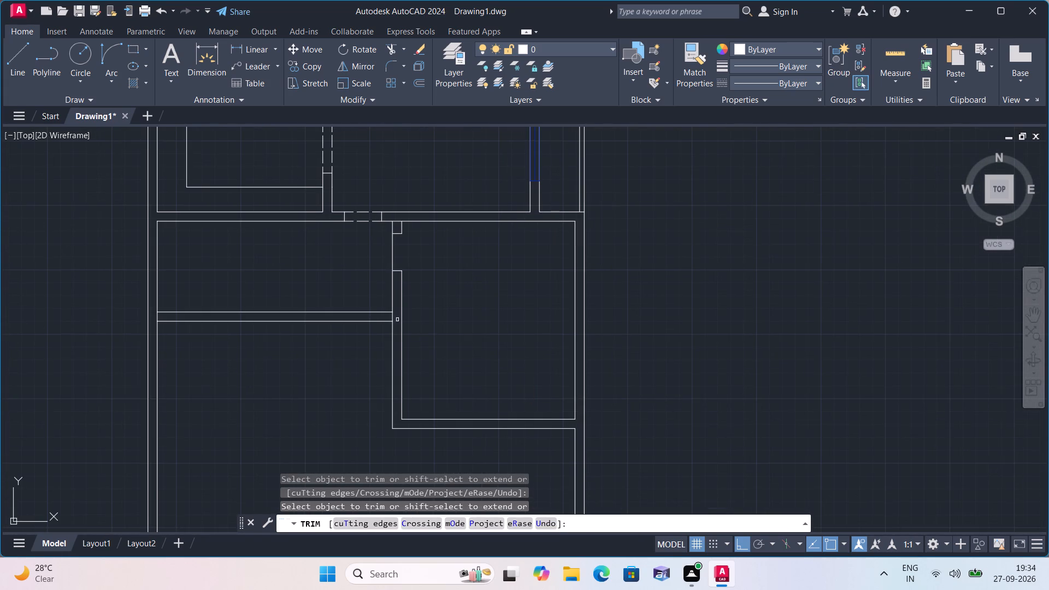
{"action": "left_click", "coordinate": [390, 317]}
{"action": "left_click", "coordinate": [394, 318]}
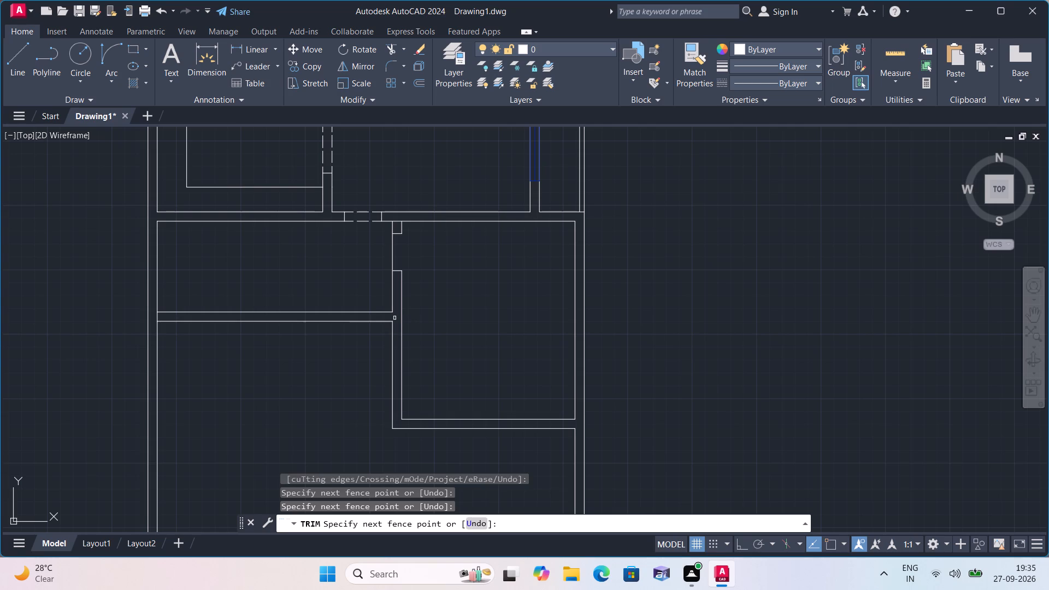
{"action": "key", "text": "Escape"}
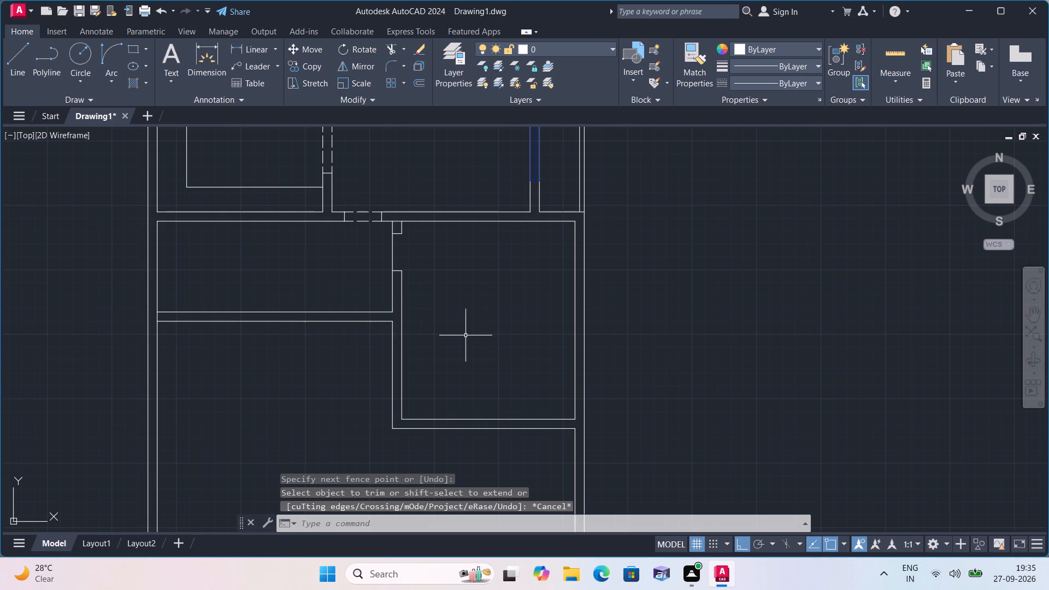
Extend the east cross wall's lower line to the outer face of the east outer wall.
{"action": "type", "text": "ex"}
{"action": "type", "text": "te"}
{"action": "key", "text": "n"}
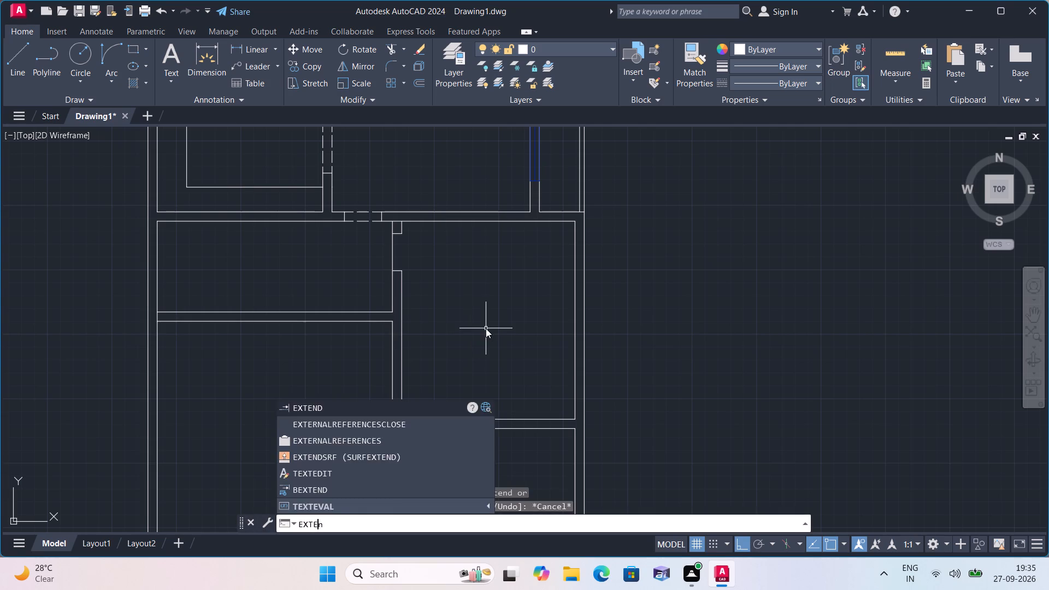
{"action": "key", "text": "space"}
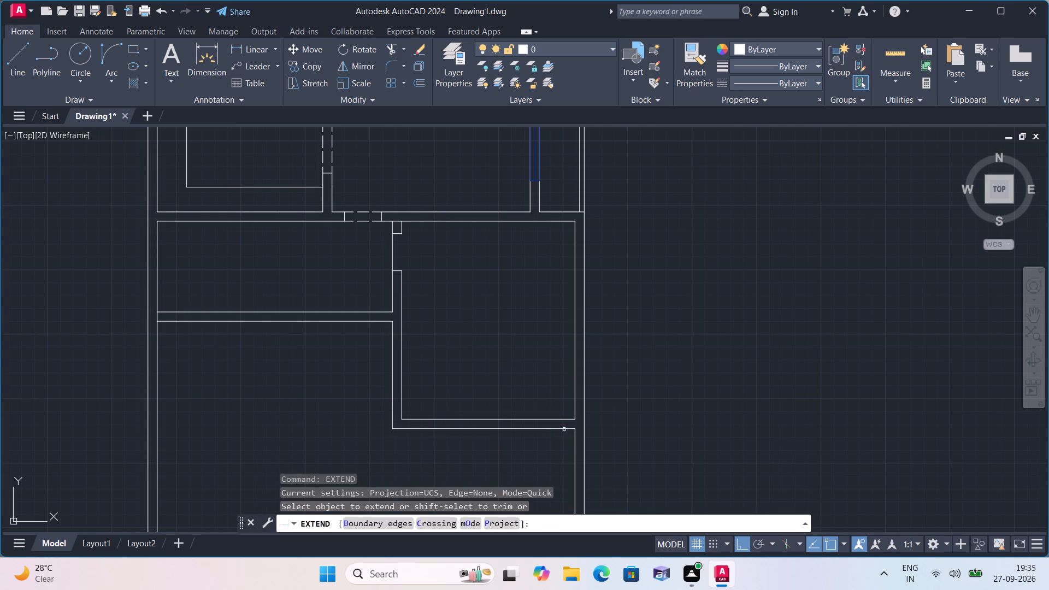
{"action": "left_click", "coordinate": [564, 429]}
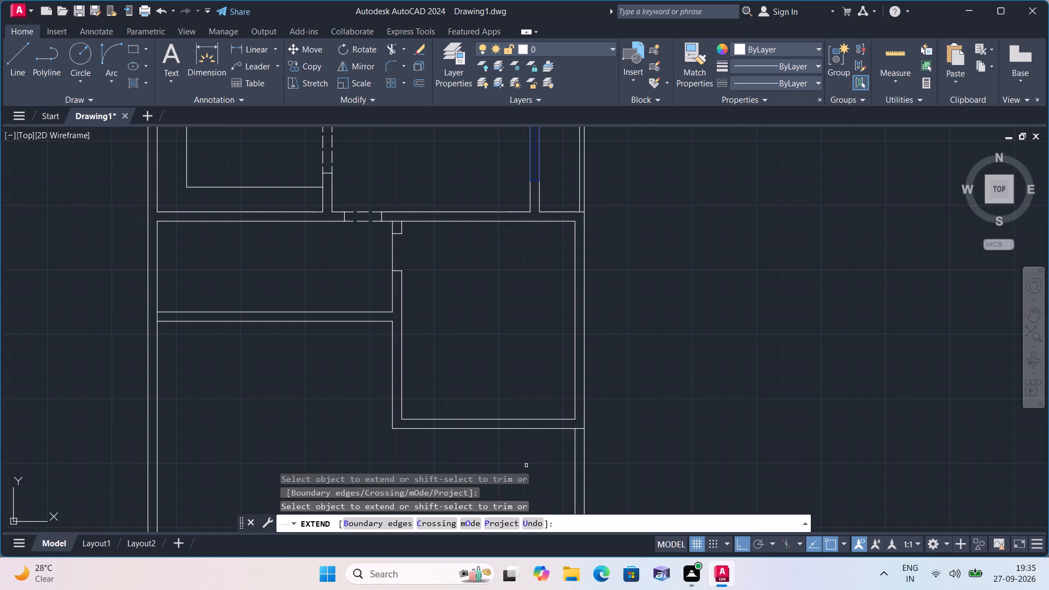
{"action": "key", "text": "Escape"}
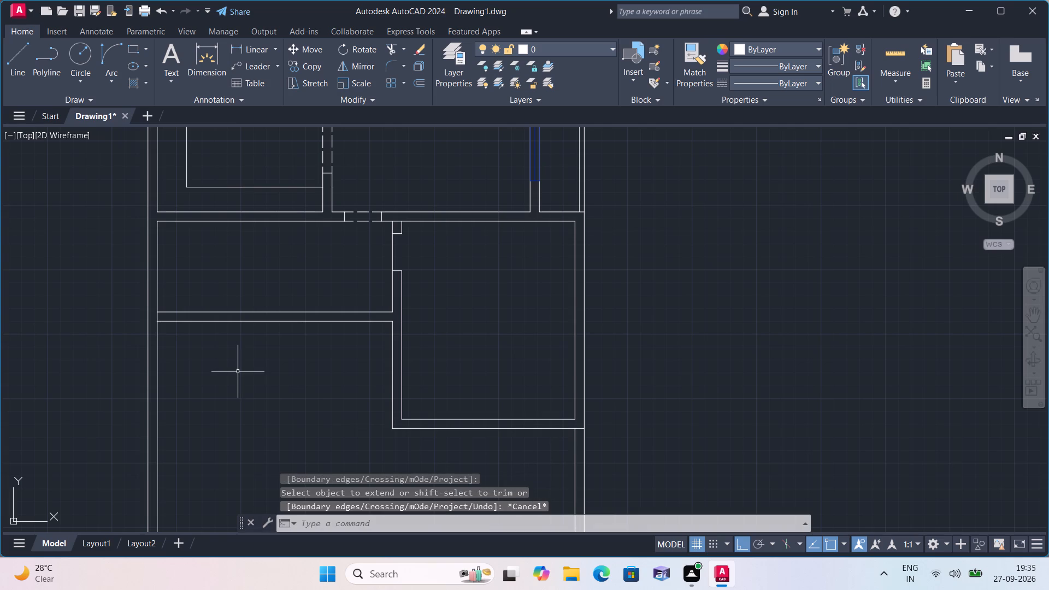
Trim the west outer wall's inner face between the two lines of the west cross wall.
{"action": "key", "text": "t"}
{"action": "type", "text": "rim"}
{"action": "key", "text": "space"}
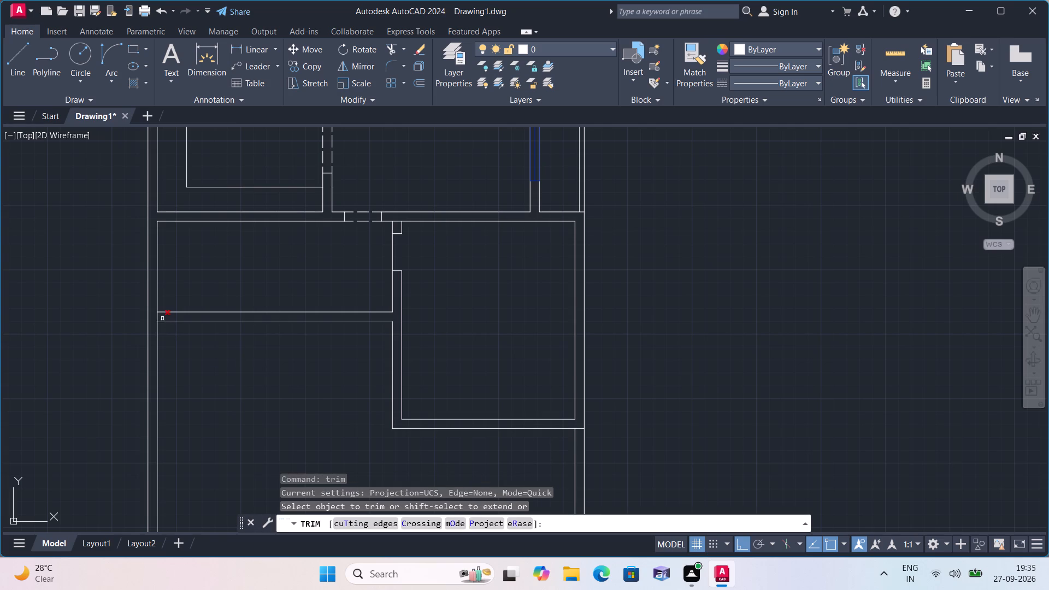
{"action": "left_click", "coordinate": [158, 317]}
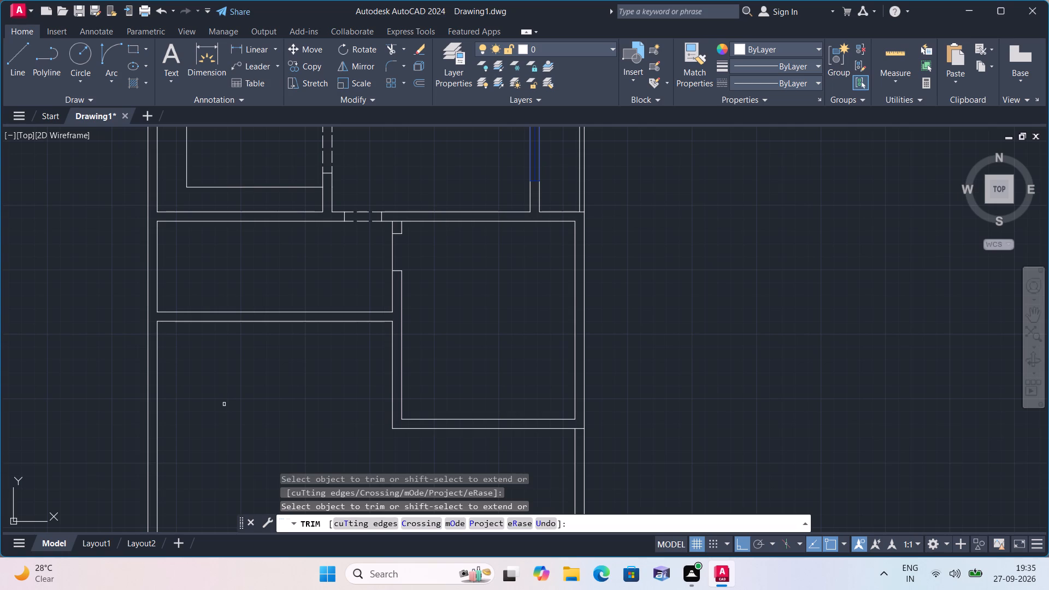
{"action": "key", "text": "Escape"}
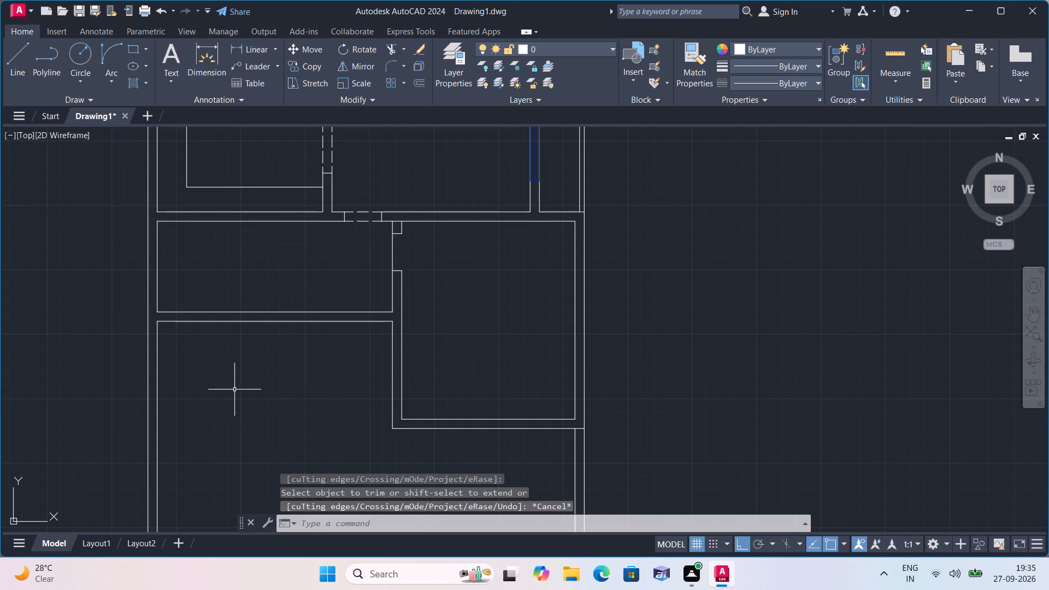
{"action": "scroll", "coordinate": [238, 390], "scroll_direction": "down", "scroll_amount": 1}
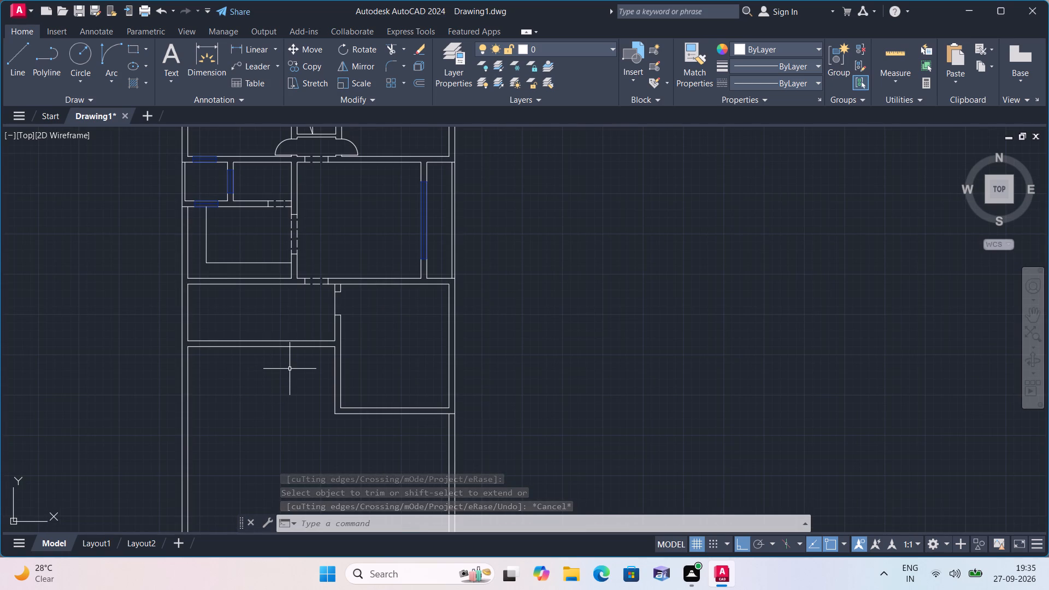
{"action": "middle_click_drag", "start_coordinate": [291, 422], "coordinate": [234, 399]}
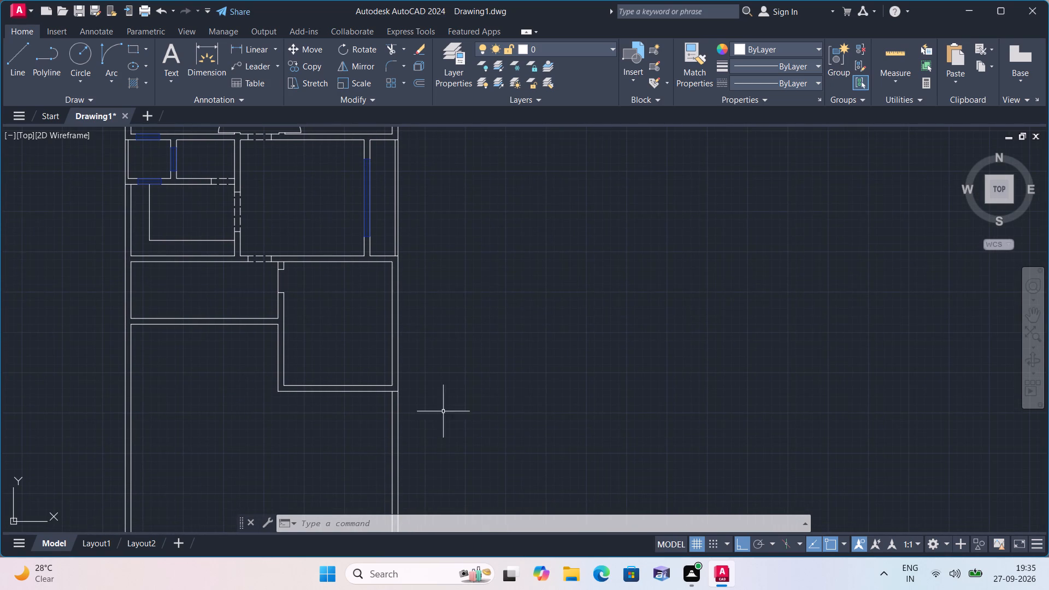
Make Layer1 current and draw a 5' by 9" window rectangle from lines in the empty area east of the plan.
{"action": "middle_click_drag", "start_coordinate": [517, 369], "coordinate": [500, 413]}
{"action": "left_click", "coordinate": [565, 43]}
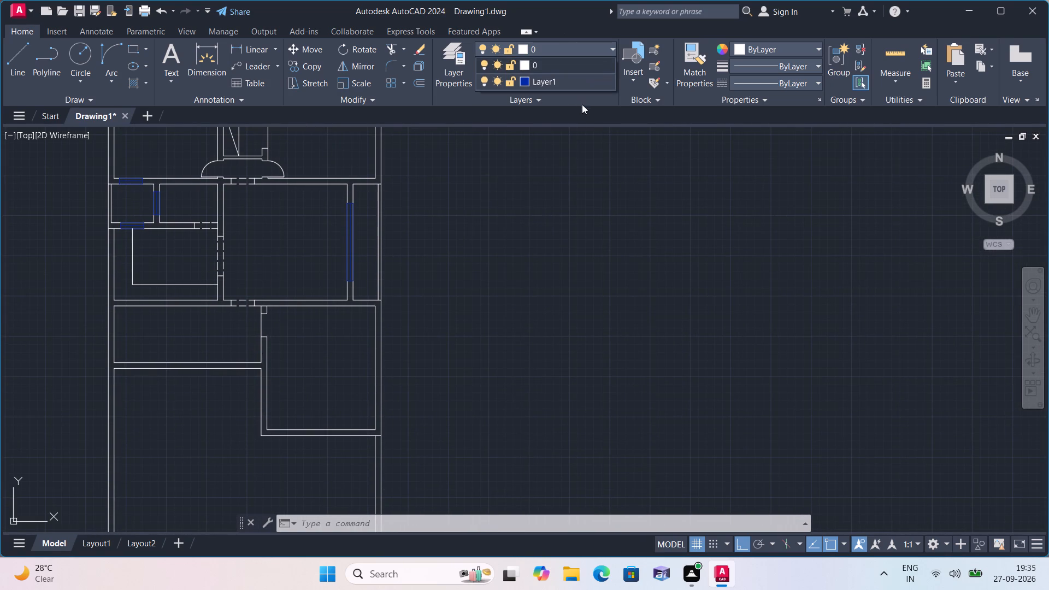
{"action": "left_click", "coordinate": [585, 85]}
{"action": "key", "text": "l"}
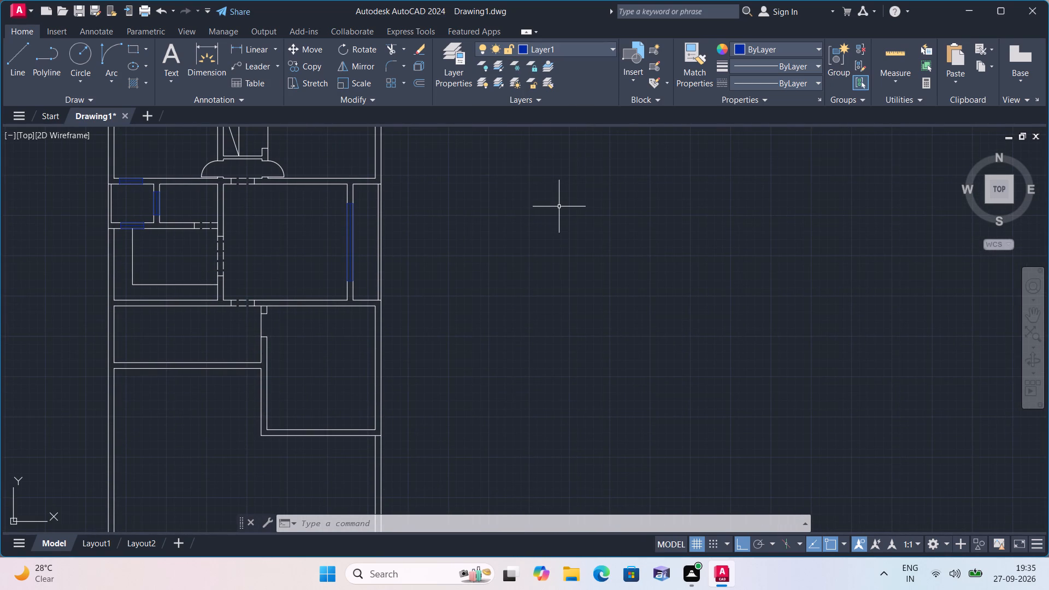
{"action": "key", "text": "space"}
{"action": "left_click", "coordinate": [539, 223]}
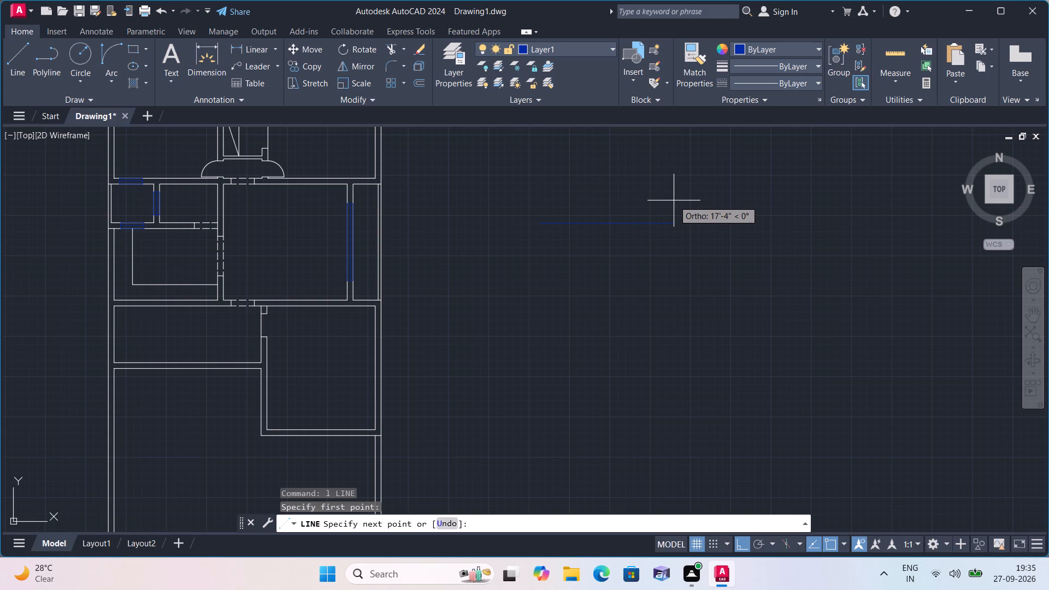
{"action": "type", "text": "5'"}
{"action": "key", "text": "space"}
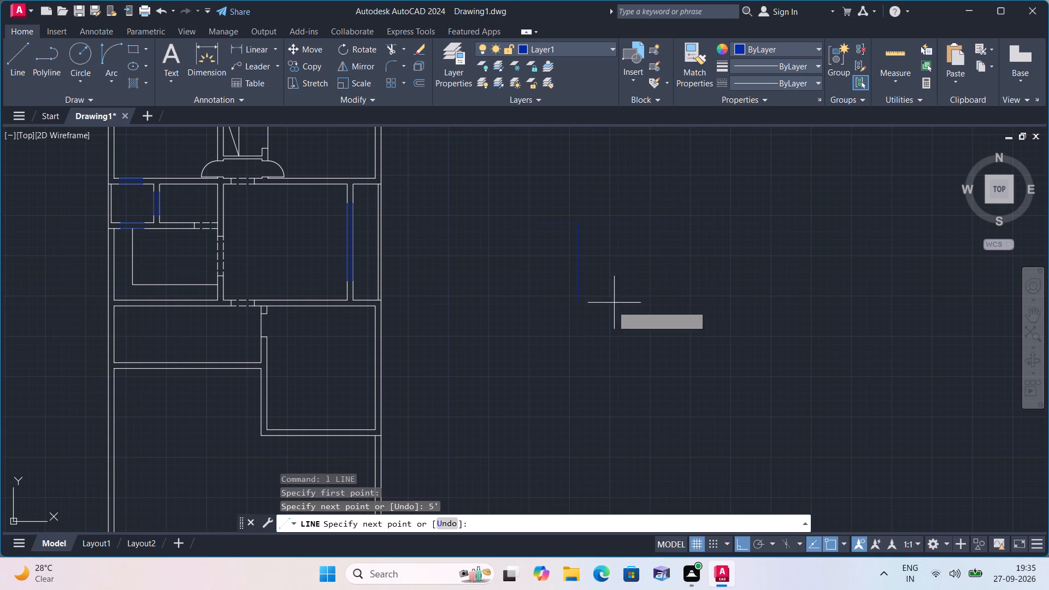
{"action": "type", "text": "9\""}
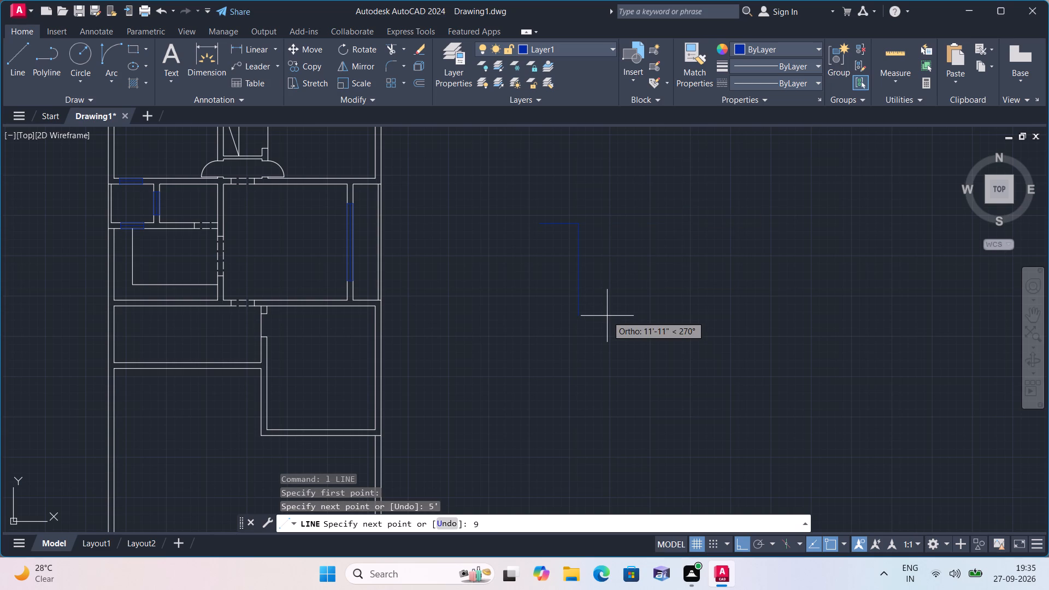
{"action": "key", "text": "space"}
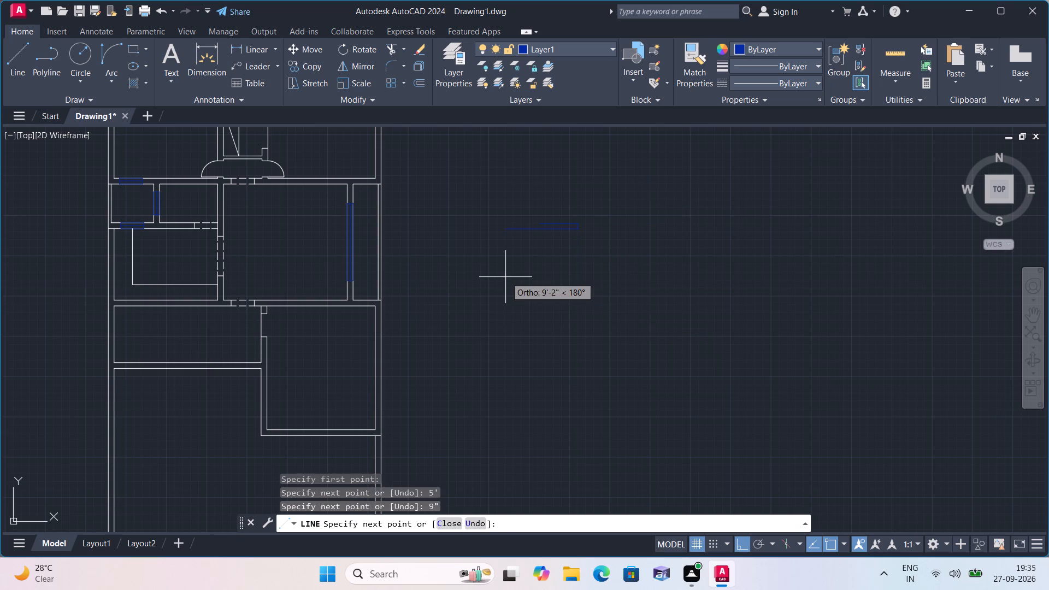
{"action": "type", "text": "5'"}
{"action": "key", "text": "space"}
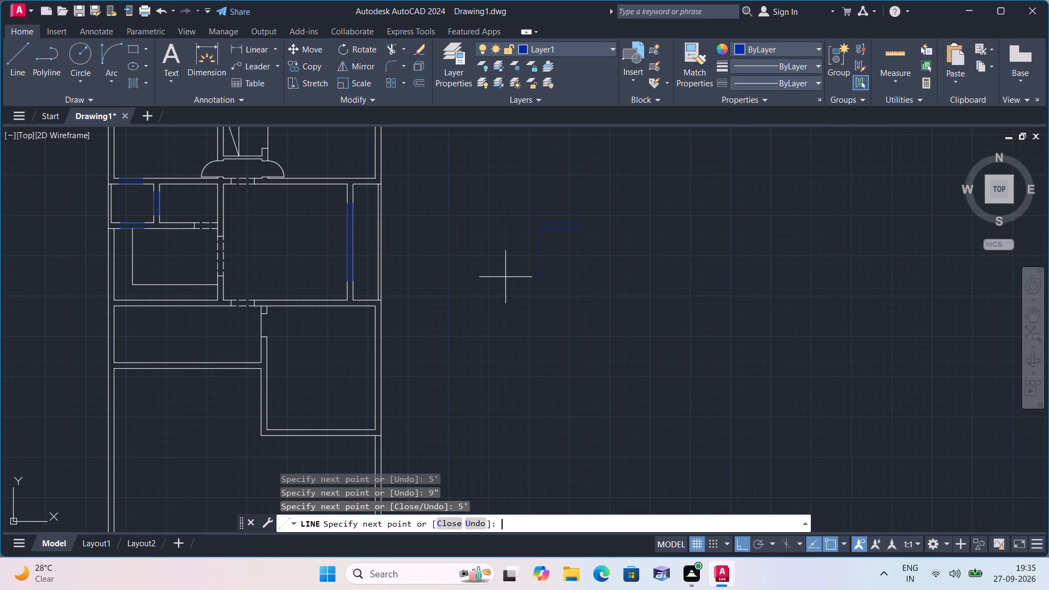
{"action": "scroll", "coordinate": [496, 220], "scroll_direction": "up", "scroll_amount": 2}
{"action": "scroll", "coordinate": [623, 232], "scroll_direction": "up", "scroll_amount": 1}
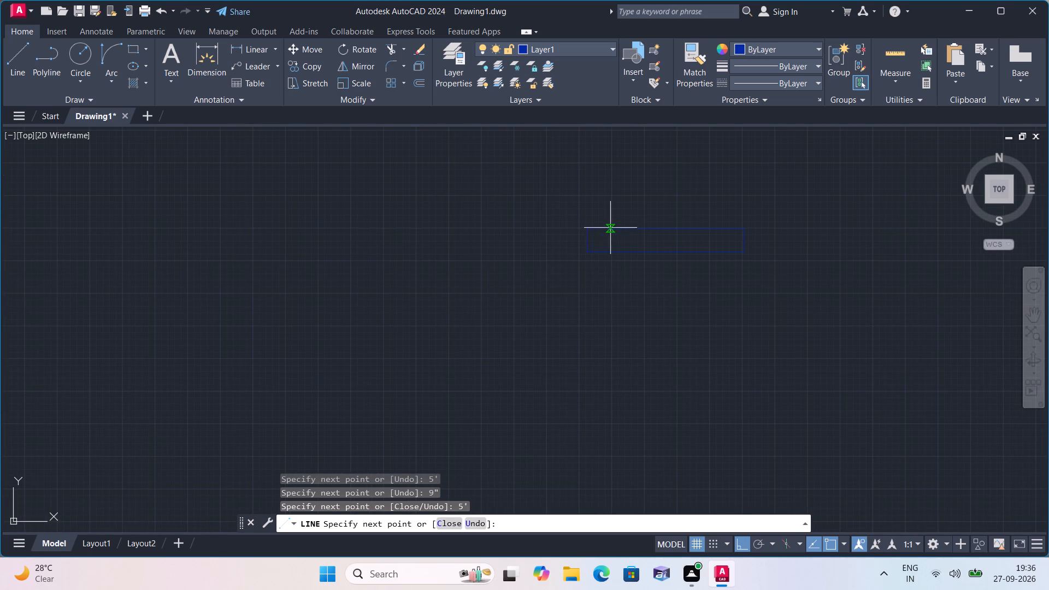
{"action": "left_click", "coordinate": [588, 226]}
{"action": "key", "text": "space"}
Draw a lengthwise centre line through the 5' window rectangle, between the midpoints of its short sides.
{"action": "key", "text": "space"}
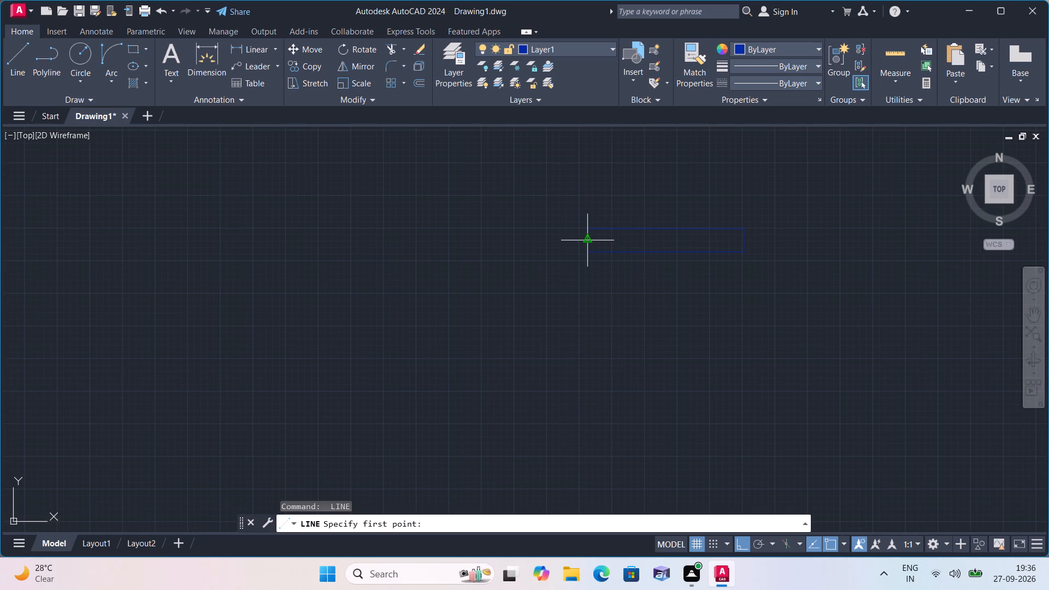
{"action": "left_click", "coordinate": [586, 237]}
{"action": "left_click", "coordinate": [742, 241]}
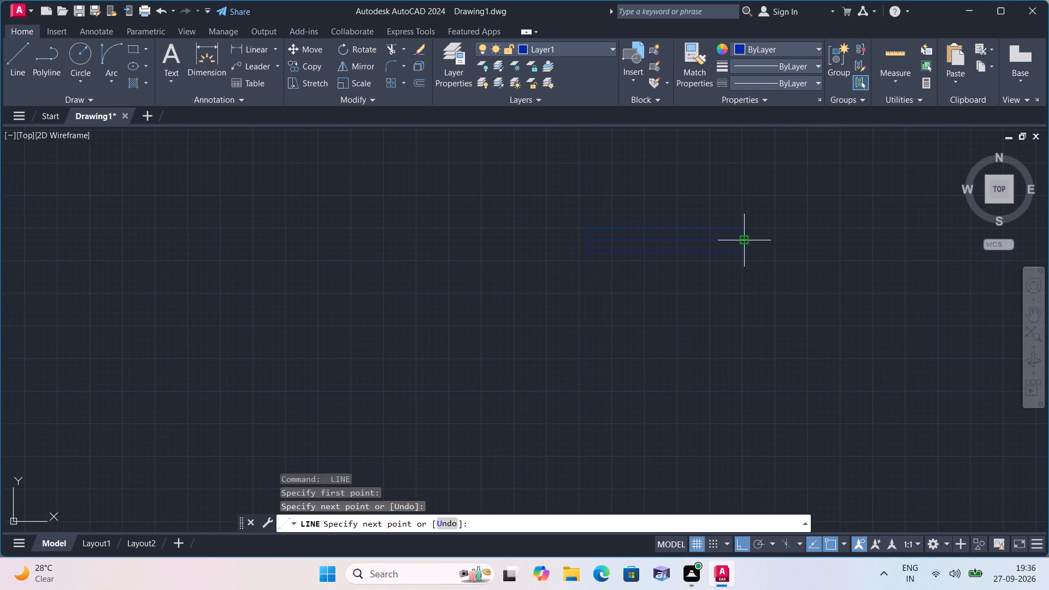
{"action": "key", "text": "space"}
Draw a second 5' by 9" window rectangle from lines, below the first one.
{"action": "middle_click_drag", "start_coordinate": [696, 337], "coordinate": [686, 272]}
{"action": "key", "text": "space"}
{"action": "left_click_drag", "start_coordinate": [522, 343], "coordinate": [530, 345]}
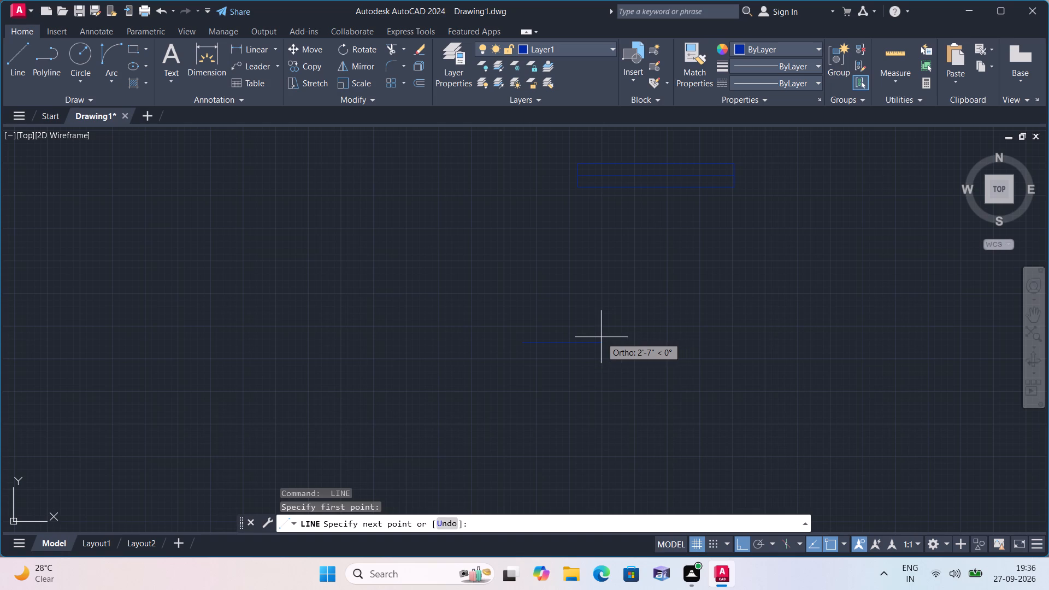
{"action": "key", "text": "5"}
{"action": "type", "text": "'"}
{"action": "key", "text": "space"}
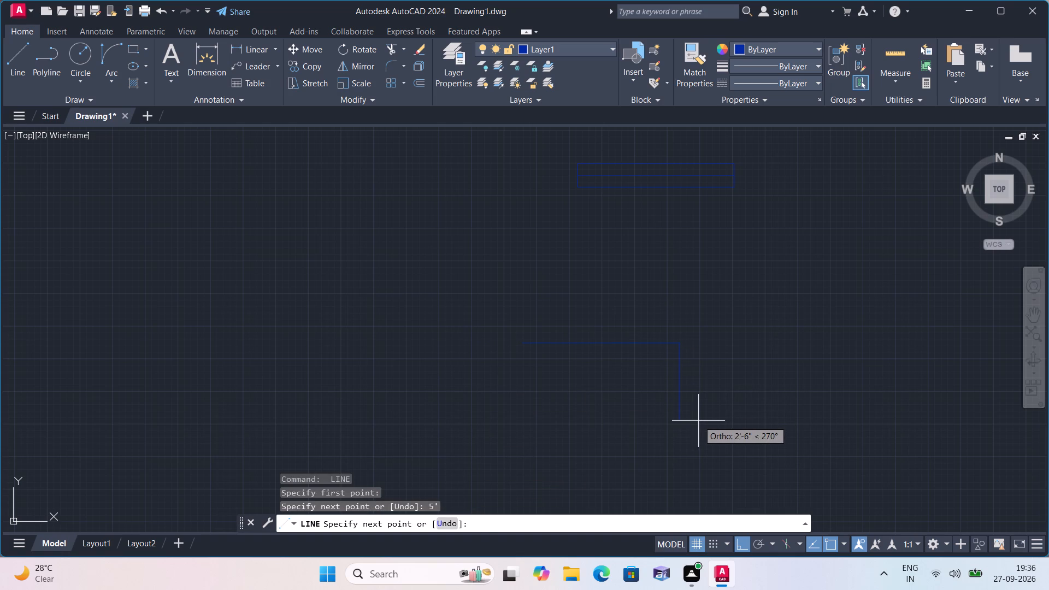
{"action": "type", "text": "9\""}
{"action": "key", "text": "space"}
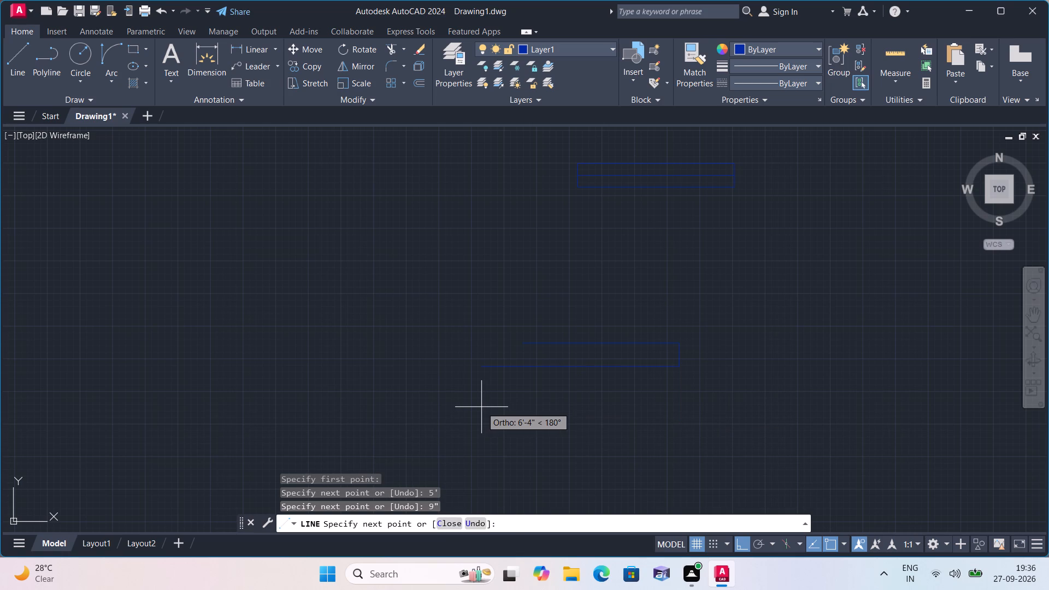
{"action": "type", "text": "5'"}
{"action": "key", "text": "space"}
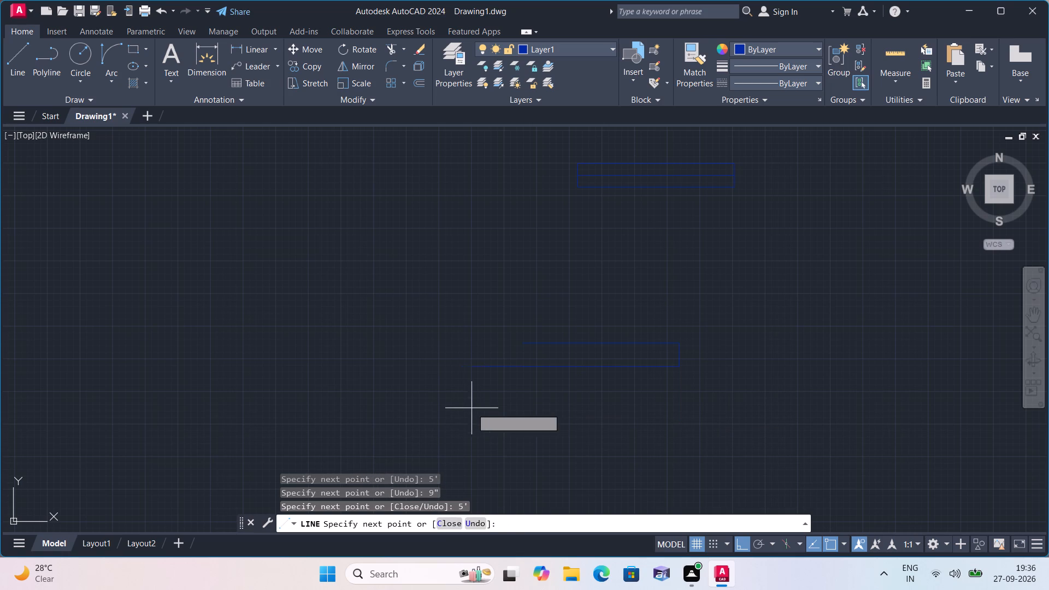
{"action": "left_click", "coordinate": [523, 342]}
{"action": "key", "text": "space"}
Draw a lengthwise centre line through the second window rectangle, between the midpoints of its short sides.
{"action": "scroll", "coordinate": [548, 361], "scroll_direction": "up", "scroll_amount": 1}
{"action": "key", "text": "space"}
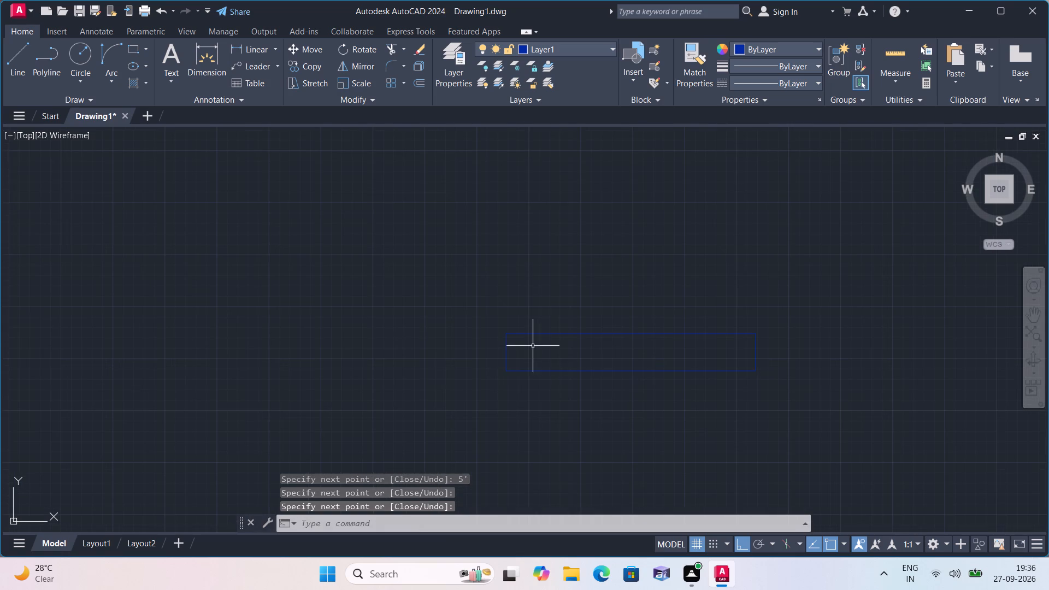
{"action": "left_click", "coordinate": [506, 350]}
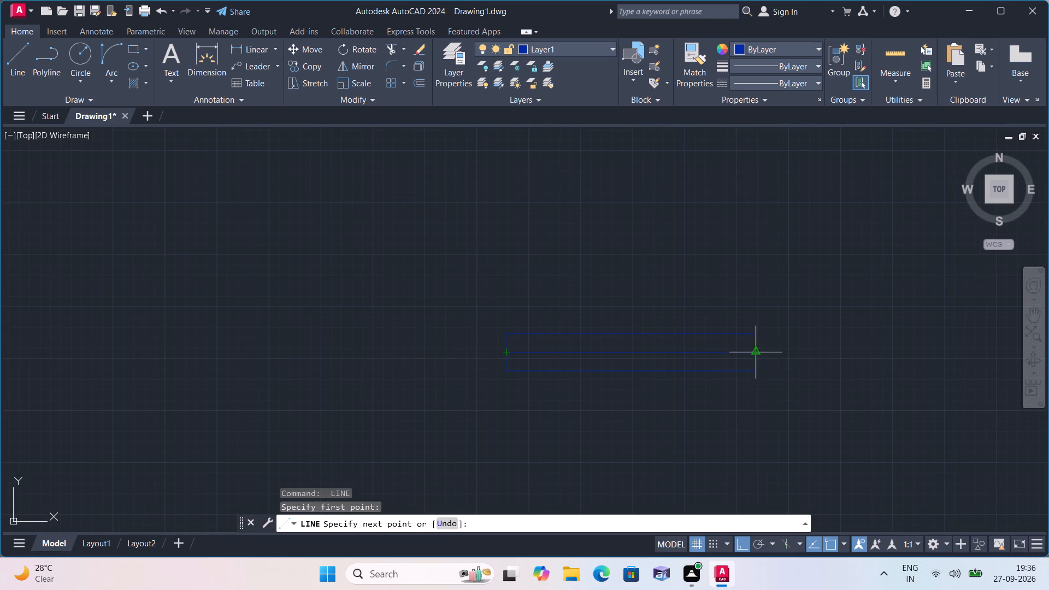
{"action": "left_click", "coordinate": [758, 352]}
{"action": "key", "text": "space"}
Below the second rectangle, draw an L-shaped corner window's outer edges 3' south and 3' east, with a 9" end line going north.
{"action": "scroll", "coordinate": [738, 380], "scroll_direction": "down", "scroll_amount": 1}
{"action": "middle_click_drag", "start_coordinate": [699, 409], "coordinate": [696, 332]}
{"action": "key", "text": "space"}
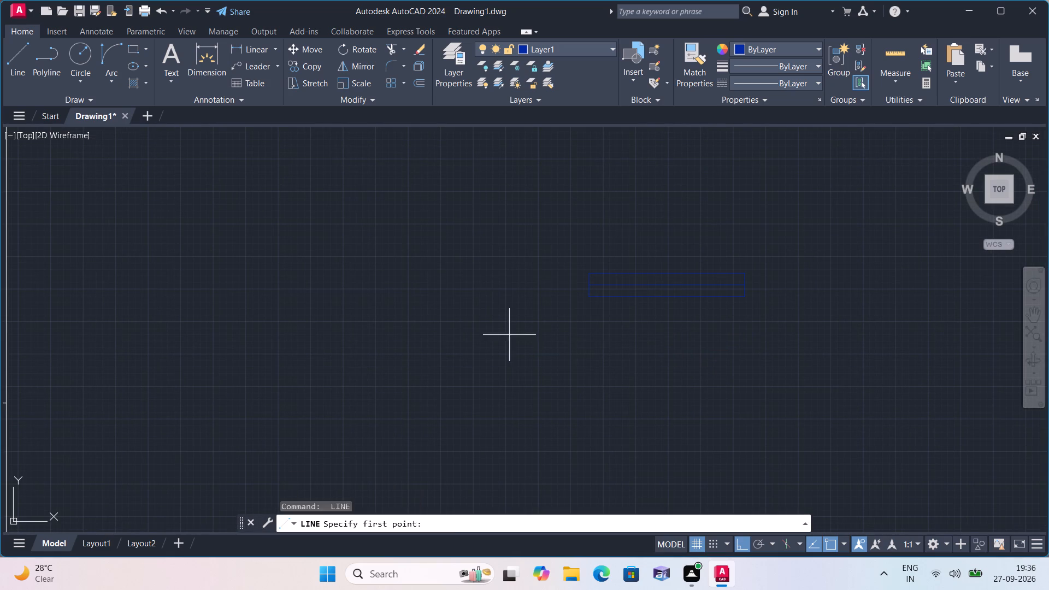
{"action": "left_click", "coordinate": [509, 335]}
{"action": "type", "text": "3'"}
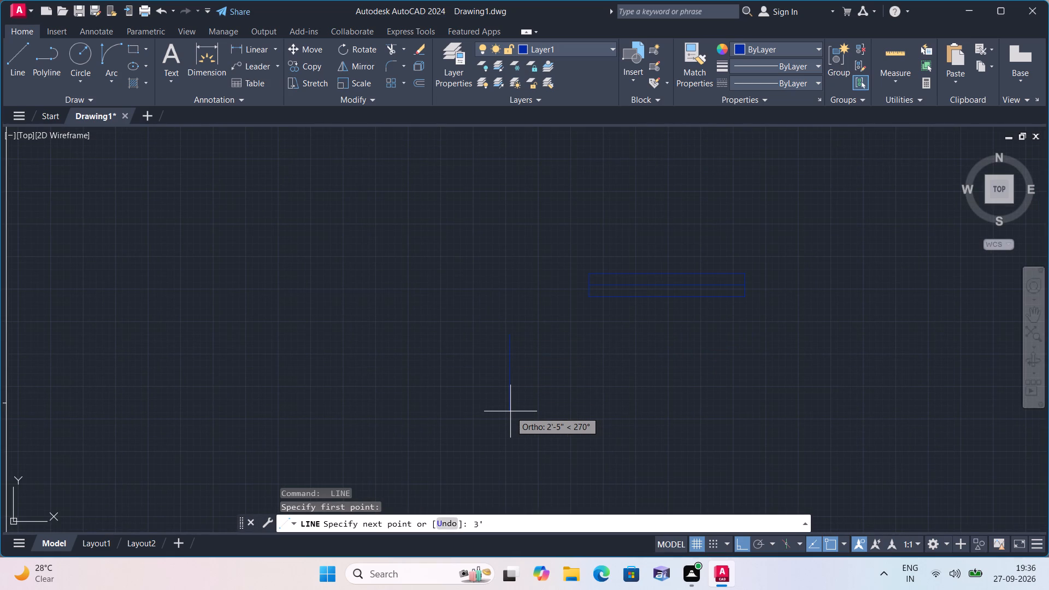
{"action": "key", "text": "space"}
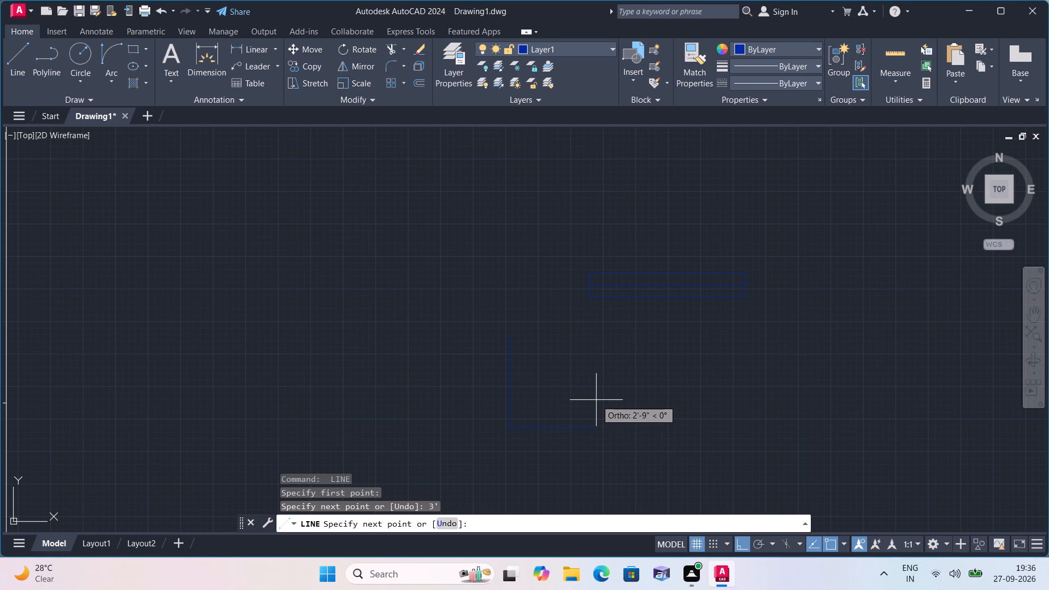
{"action": "type", "text": "3'"}
{"action": "key", "text": "space"}
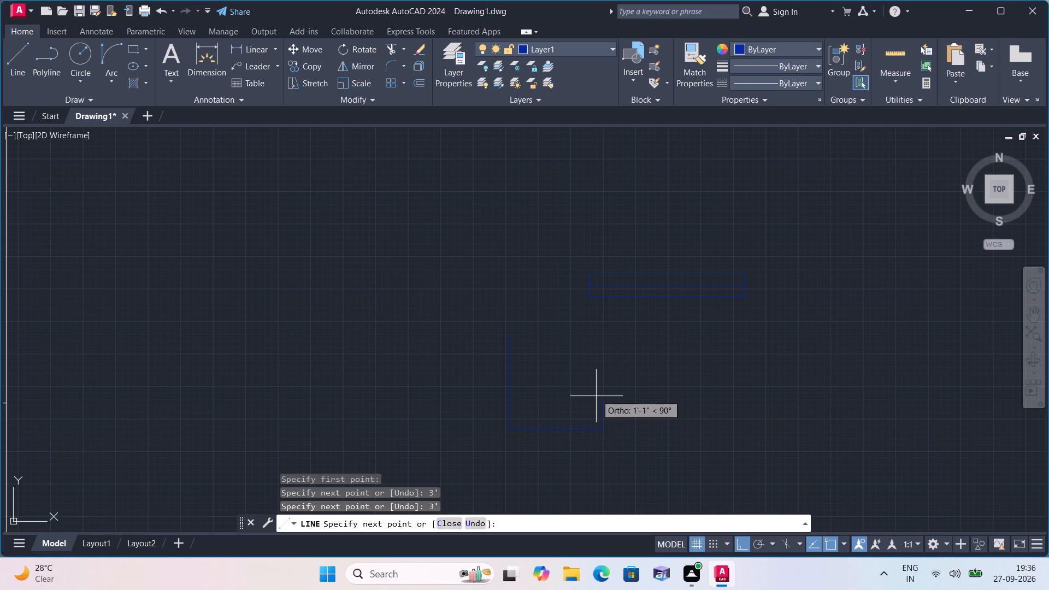
{"action": "type", "text": "9\""}
{"action": "key", "text": "space"}
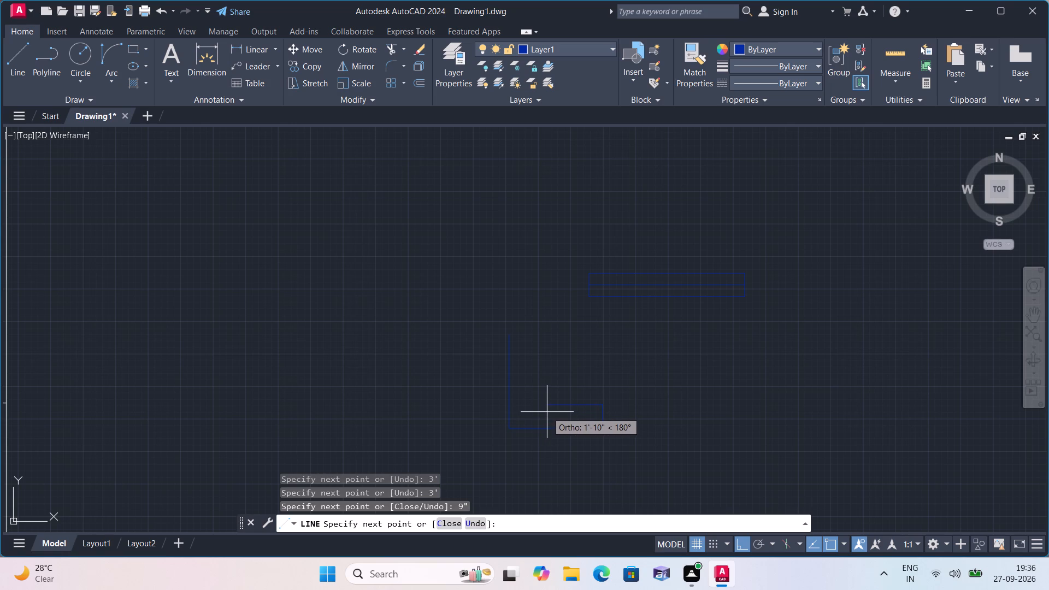
{"action": "key", "text": "space"}
Complete the L-shaped outline with a 9" line across its north end and inner edges parallel to the outer legs.
{"action": "key", "text": "space"}
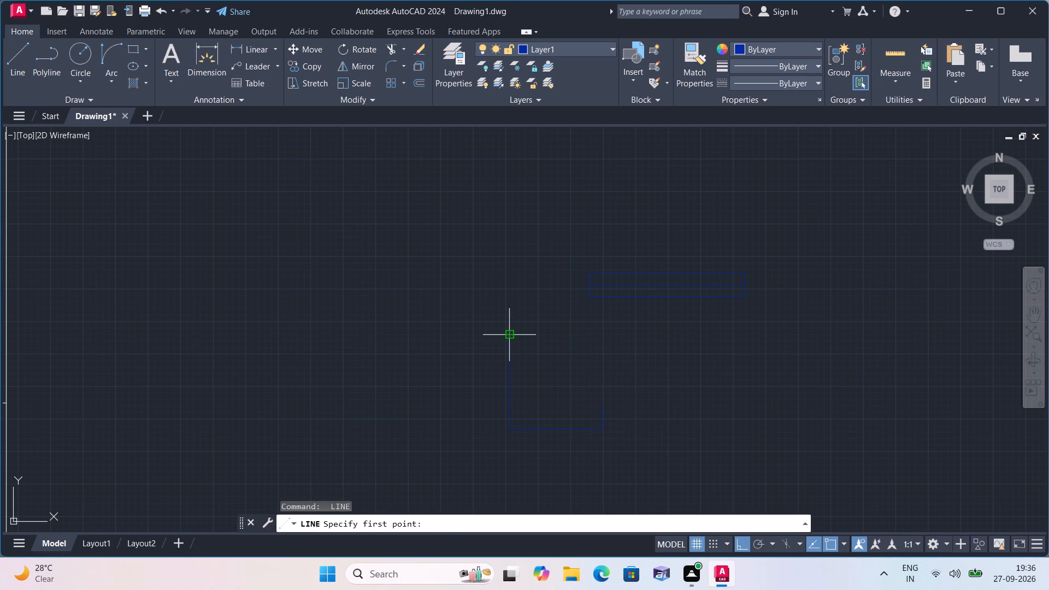
{"action": "left_click", "coordinate": [511, 335]}
{"action": "type", "text": "9\""}
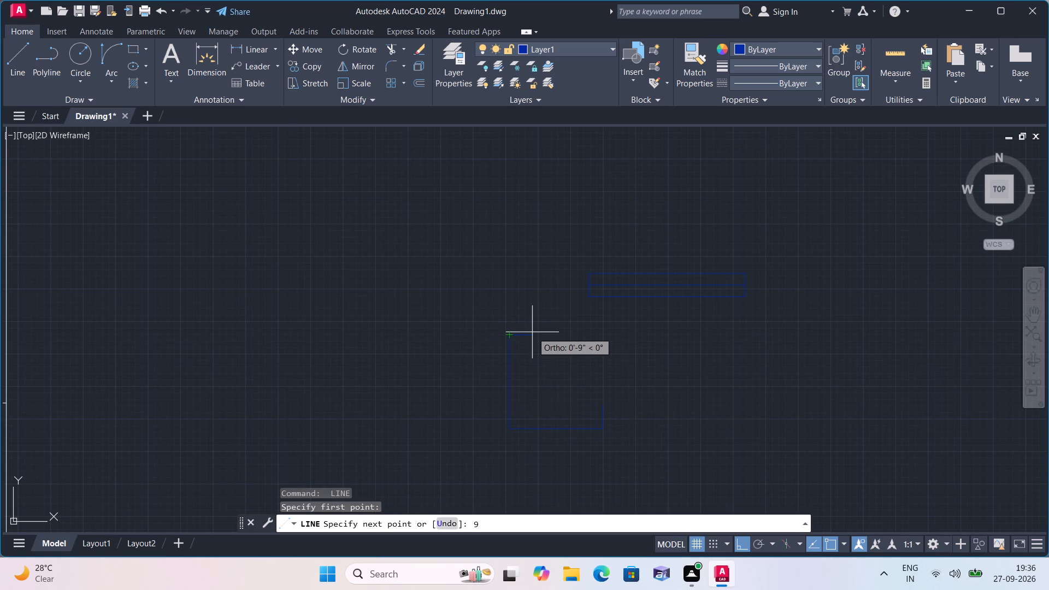
{"action": "key", "text": "space"}
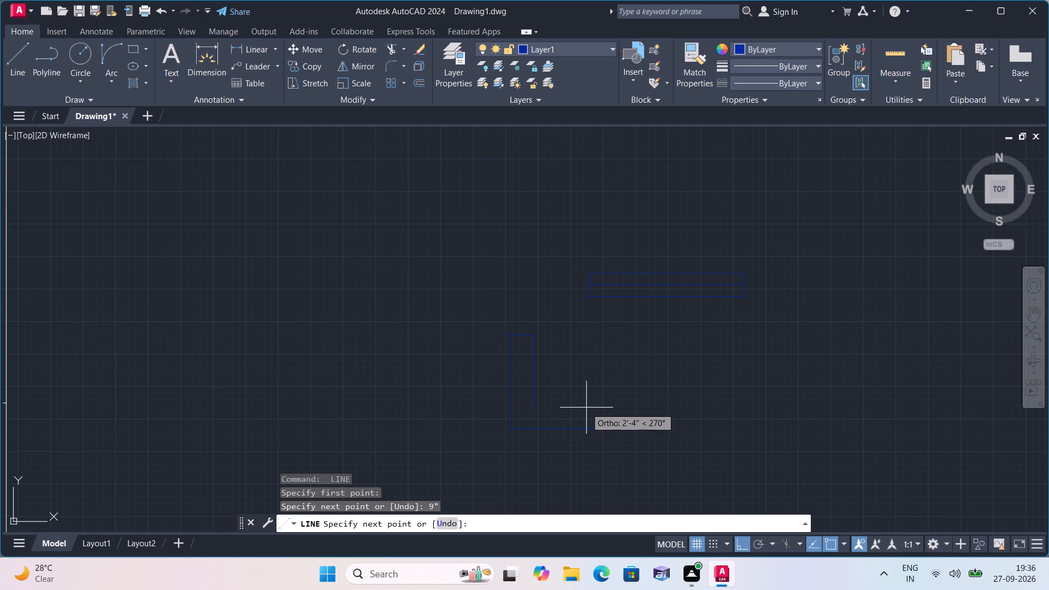
{"action": "left_click", "coordinate": [535, 406]}
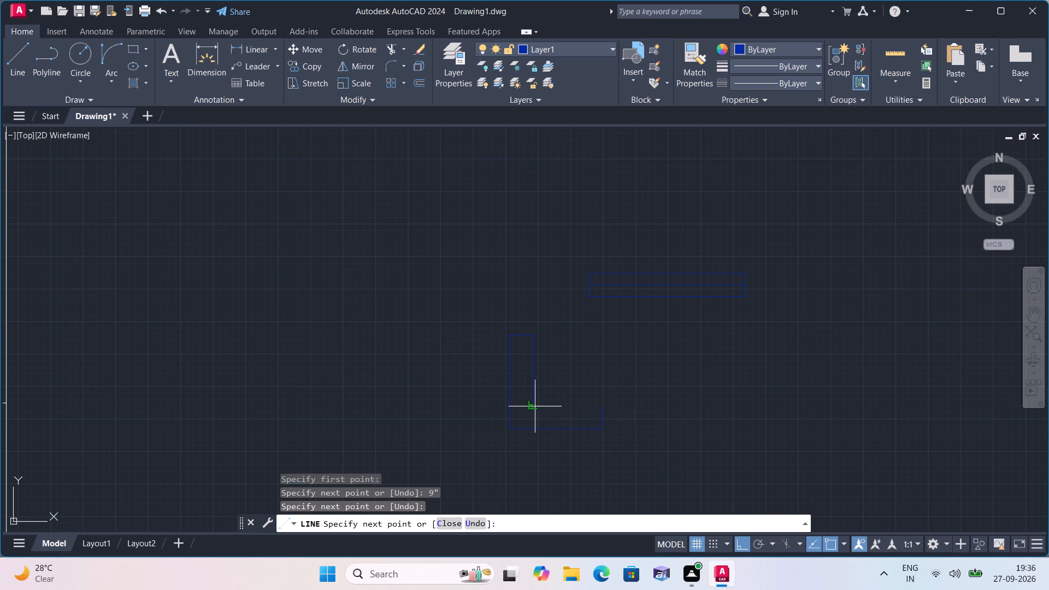
{"action": "left_click", "coordinate": [601, 405]}
{"action": "key", "text": "space"}
Draw the L-shaped centre line through both legs of the corner window, from the north end's midpoint to the east end's midpoint.
{"action": "key", "text": "space"}
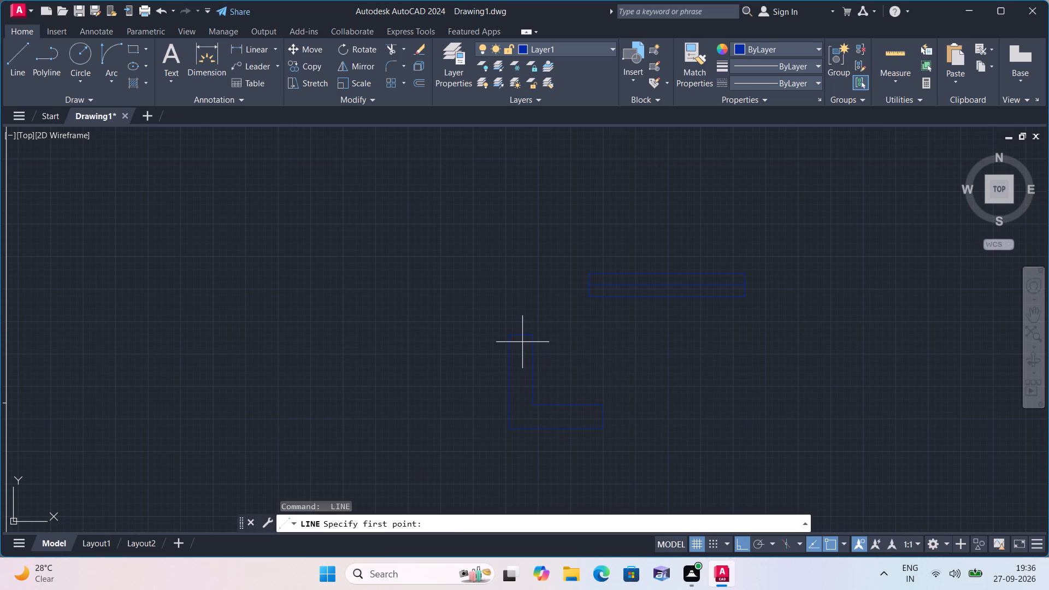
{"action": "left_click", "coordinate": [519, 336]}
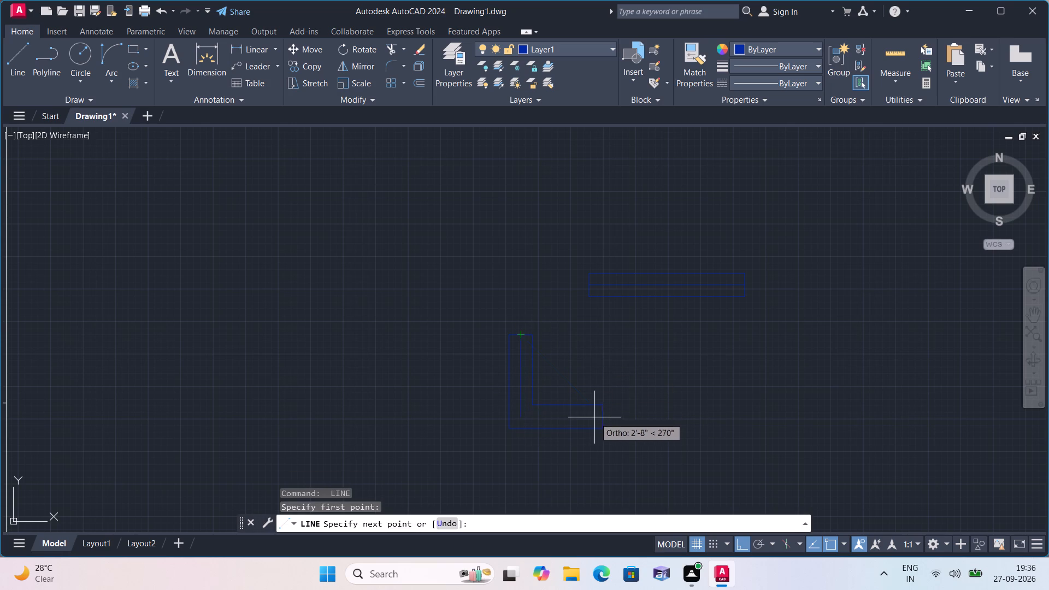
{"action": "left_click", "coordinate": [522, 417]}
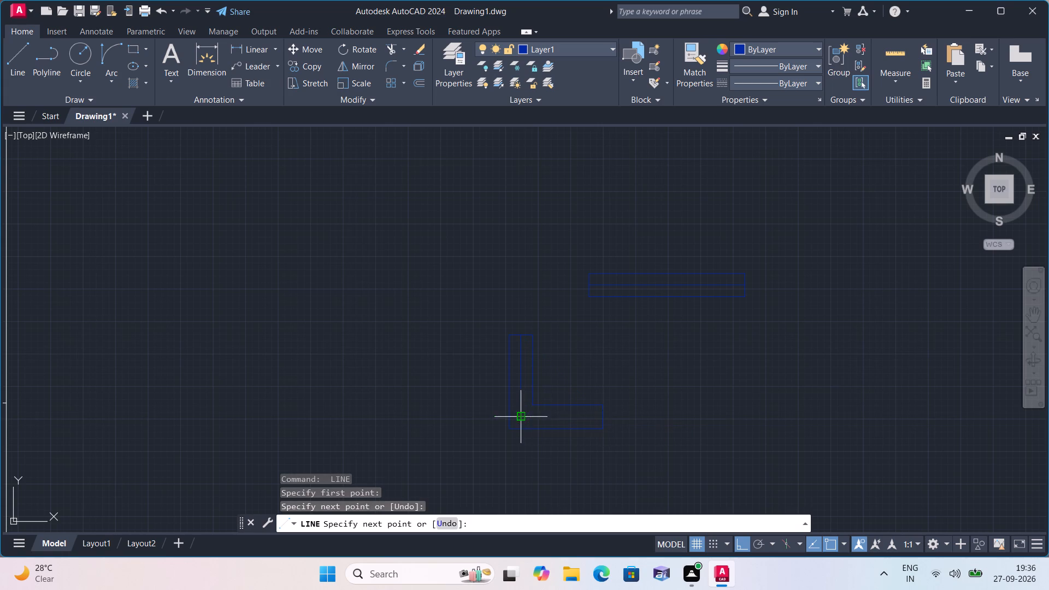
{"action": "left_click", "coordinate": [601, 417]}
{"action": "key", "text": "space"}
With Ortho off, move the L-shaped corner window by its outer corner onto the outer southwest corner of the southeast room's walls.
{"action": "scroll", "coordinate": [465, 400], "scroll_direction": "down", "scroll_amount": 1}
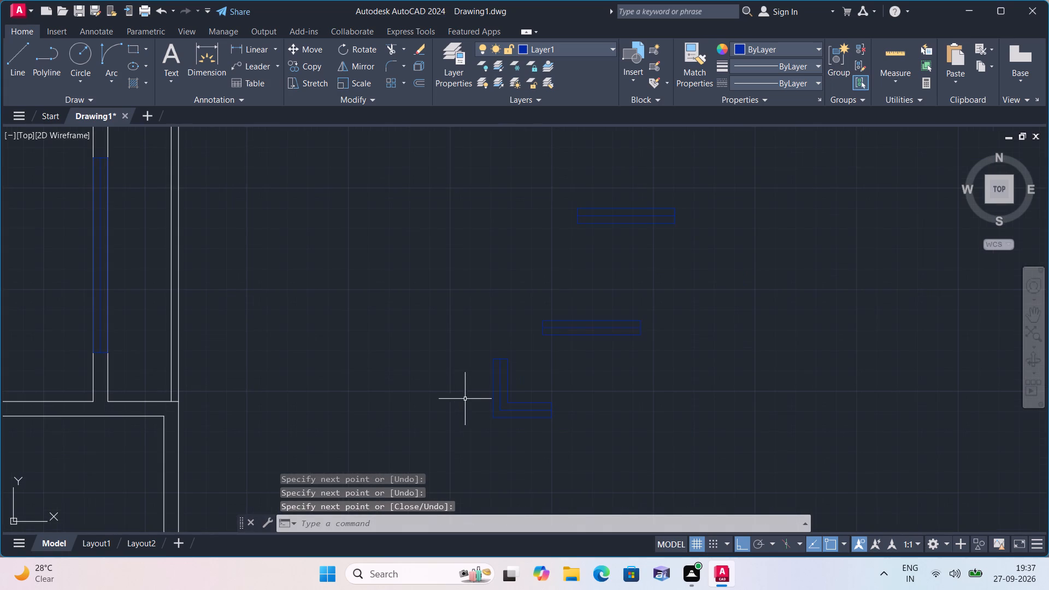
{"action": "scroll", "coordinate": [479, 344], "scroll_direction": "down", "scroll_amount": 2}
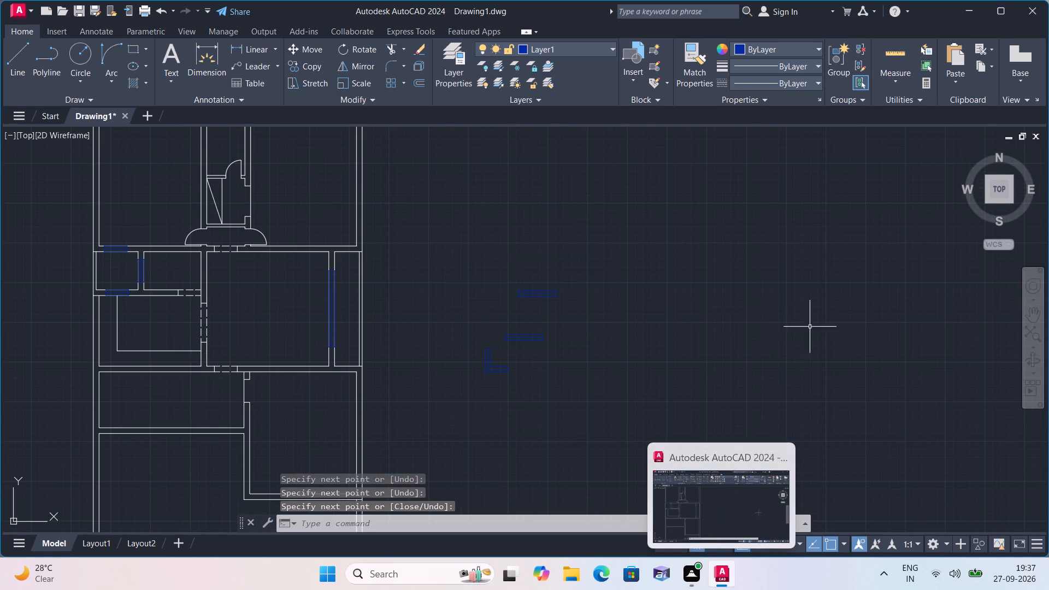
{"action": "left_click", "coordinate": [739, 545]}
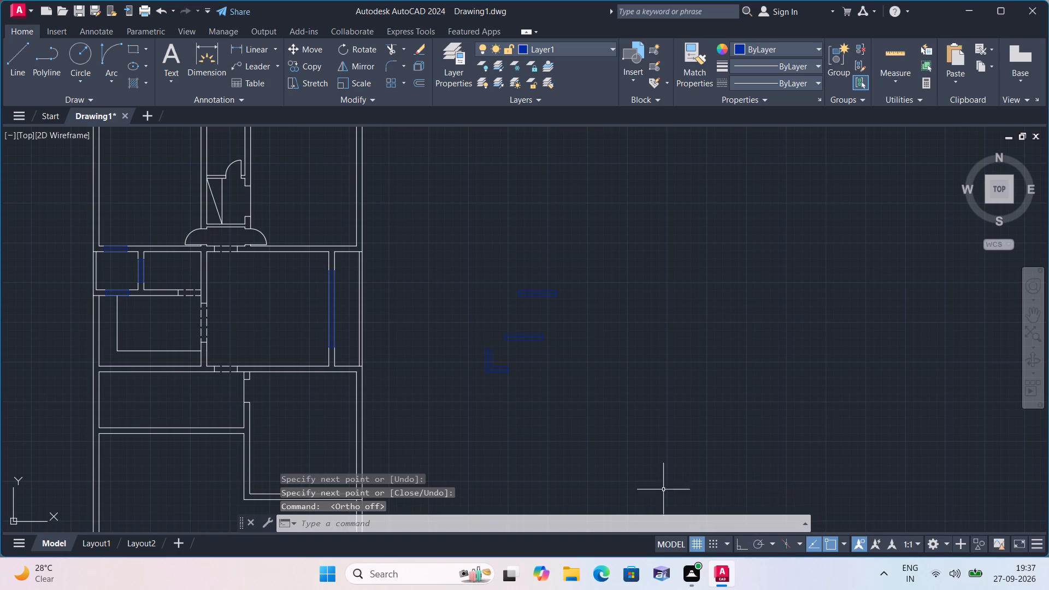
{"action": "scroll", "coordinate": [481, 346], "scroll_direction": "up", "scroll_amount": 1}
{"action": "left_click", "coordinate": [467, 339]}
{"action": "left_click", "coordinate": [559, 422]}
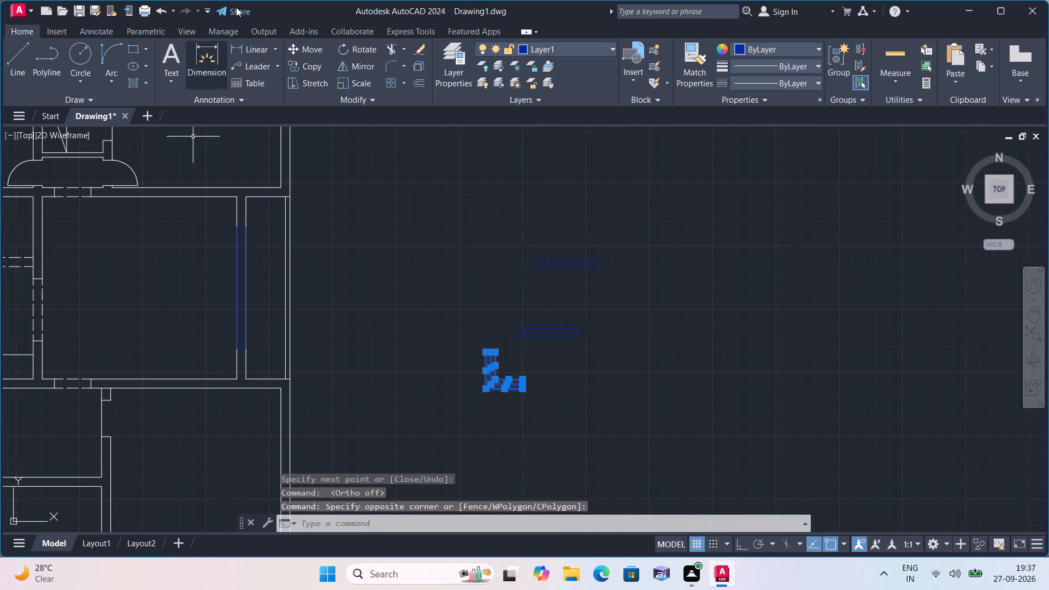
{"action": "left_click", "coordinate": [315, 47]}
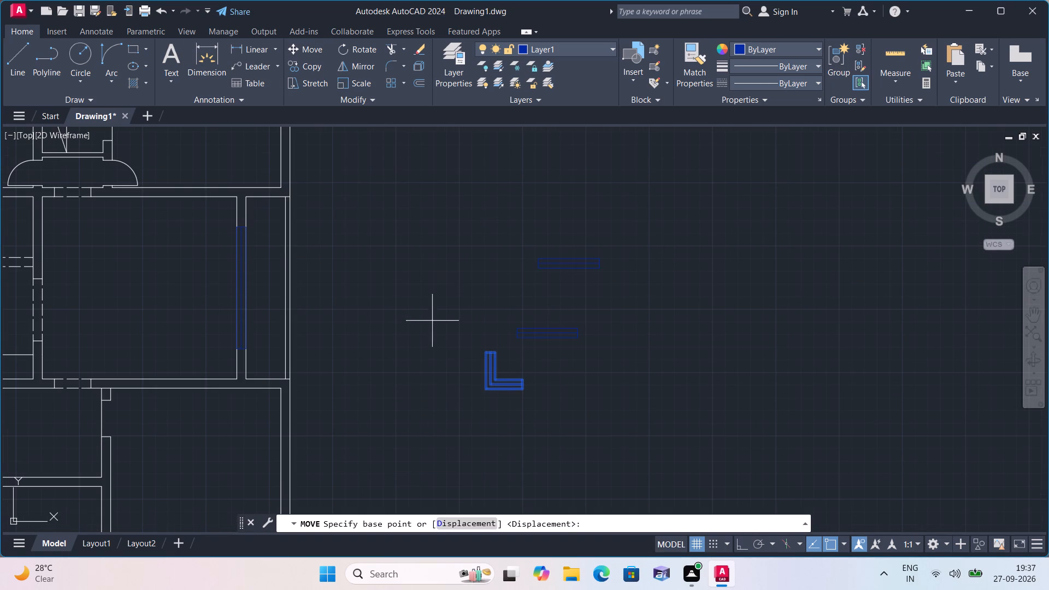
{"action": "left_click", "coordinate": [482, 390]}
{"action": "middle_click_drag", "start_coordinate": [430, 398], "coordinate": [581, 169]}
{"action": "scroll", "coordinate": [431, 381], "scroll_direction": "down", "scroll_amount": 1}
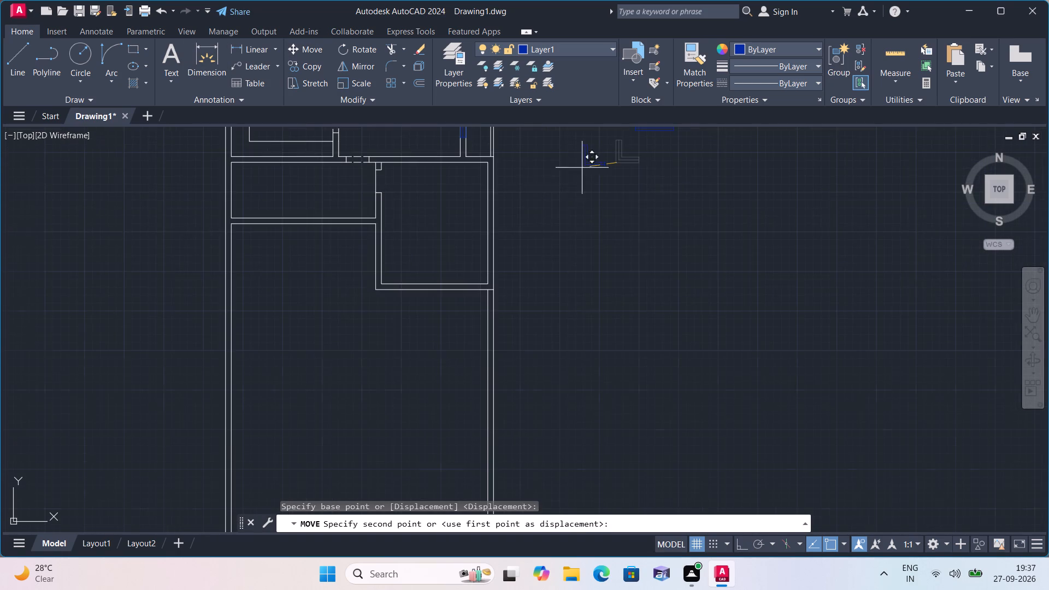
{"action": "scroll", "coordinate": [382, 280], "scroll_direction": "up", "scroll_amount": 2}
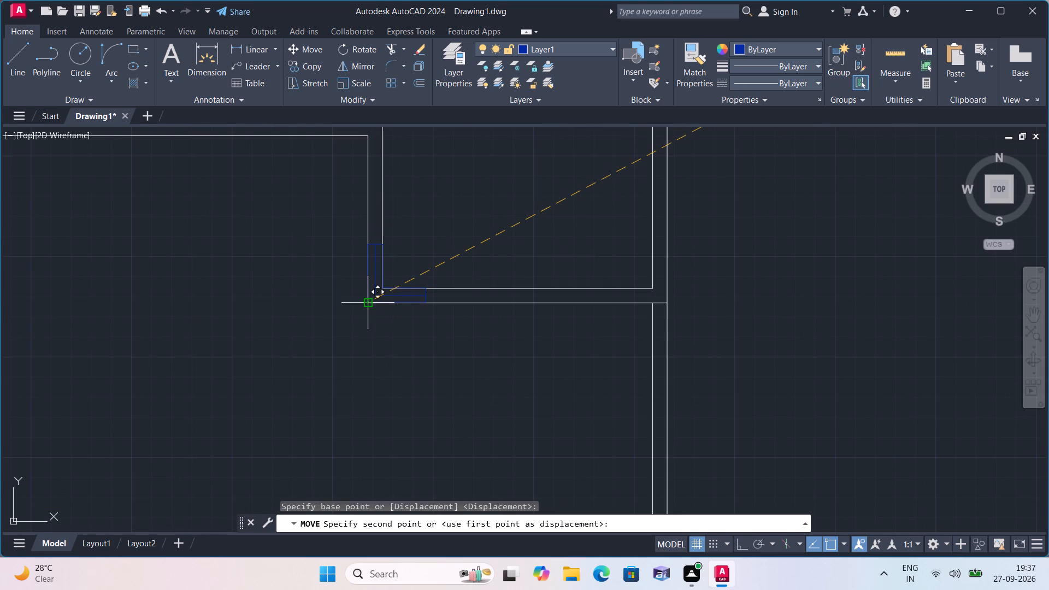
{"action": "scroll", "coordinate": [367, 305], "scroll_direction": "up", "scroll_amount": 1}
{"action": "left_click", "coordinate": [367, 305]}
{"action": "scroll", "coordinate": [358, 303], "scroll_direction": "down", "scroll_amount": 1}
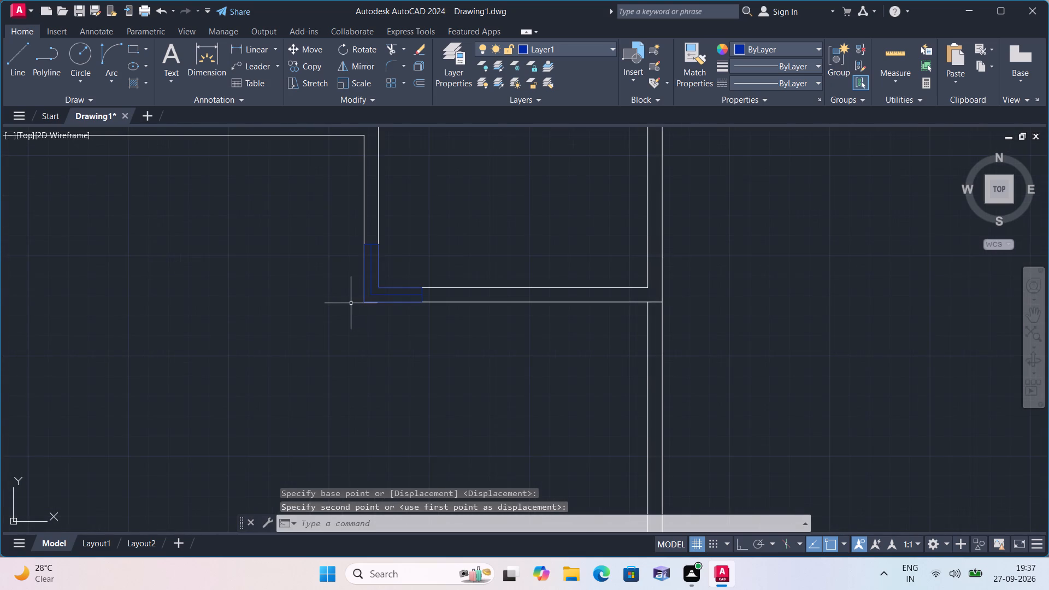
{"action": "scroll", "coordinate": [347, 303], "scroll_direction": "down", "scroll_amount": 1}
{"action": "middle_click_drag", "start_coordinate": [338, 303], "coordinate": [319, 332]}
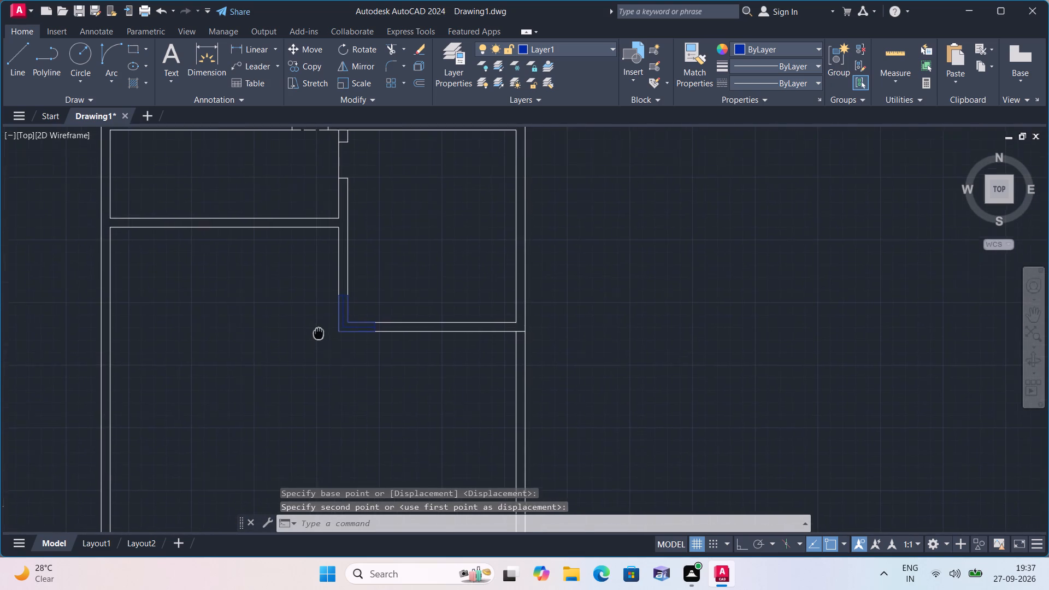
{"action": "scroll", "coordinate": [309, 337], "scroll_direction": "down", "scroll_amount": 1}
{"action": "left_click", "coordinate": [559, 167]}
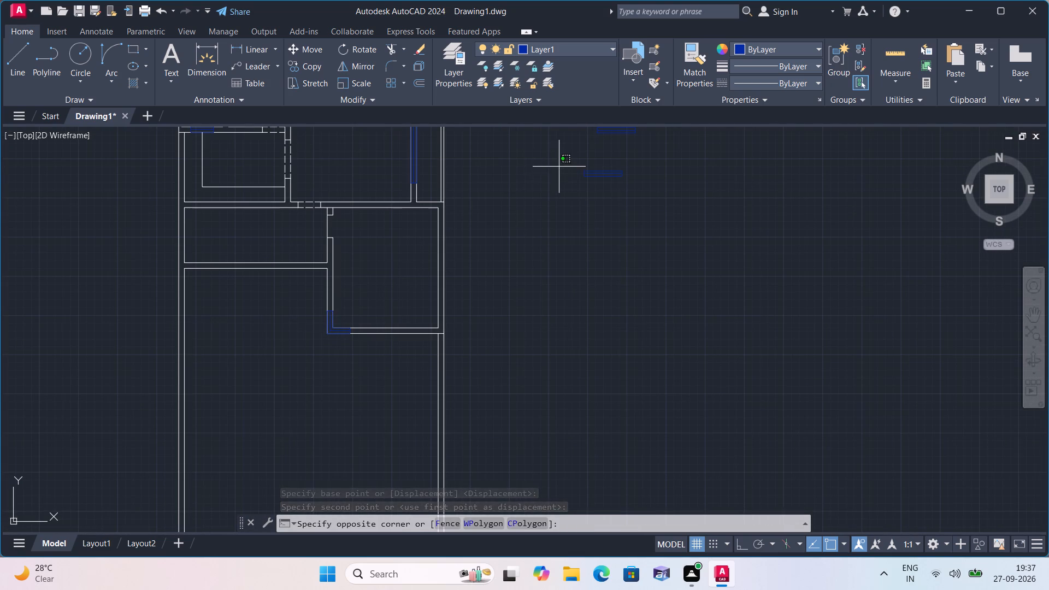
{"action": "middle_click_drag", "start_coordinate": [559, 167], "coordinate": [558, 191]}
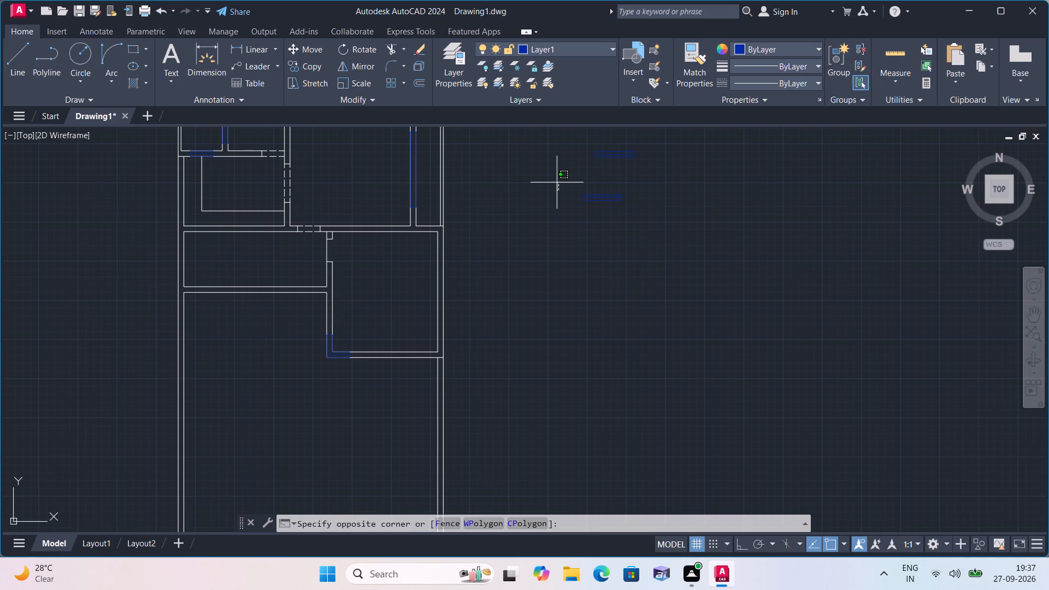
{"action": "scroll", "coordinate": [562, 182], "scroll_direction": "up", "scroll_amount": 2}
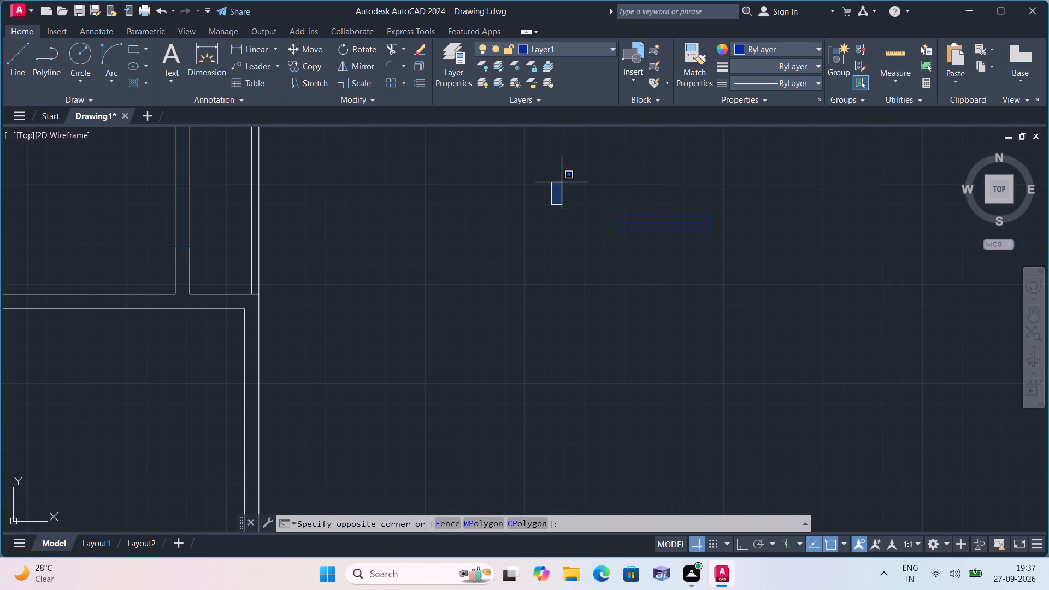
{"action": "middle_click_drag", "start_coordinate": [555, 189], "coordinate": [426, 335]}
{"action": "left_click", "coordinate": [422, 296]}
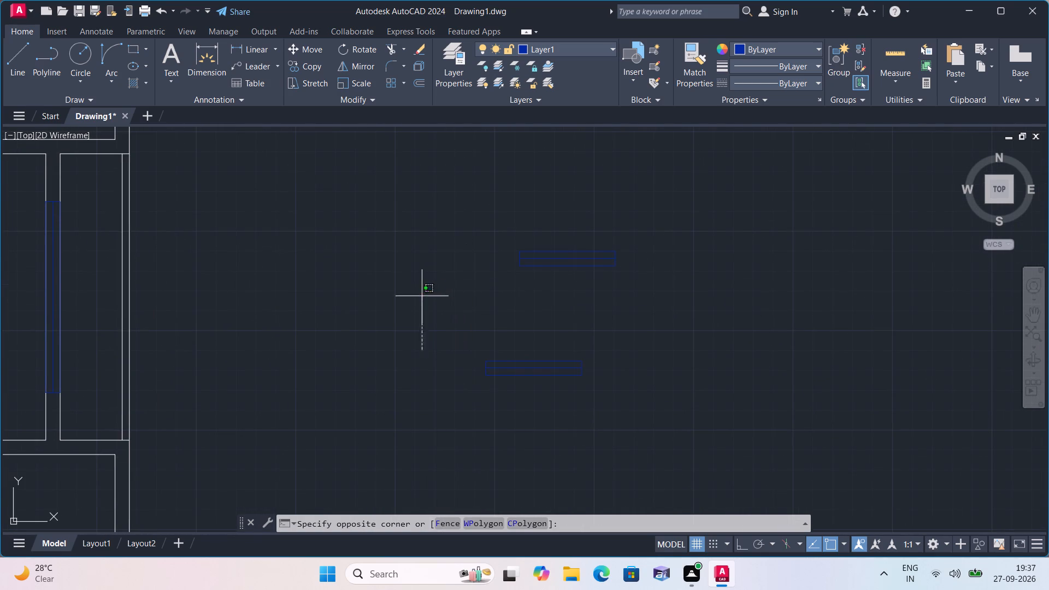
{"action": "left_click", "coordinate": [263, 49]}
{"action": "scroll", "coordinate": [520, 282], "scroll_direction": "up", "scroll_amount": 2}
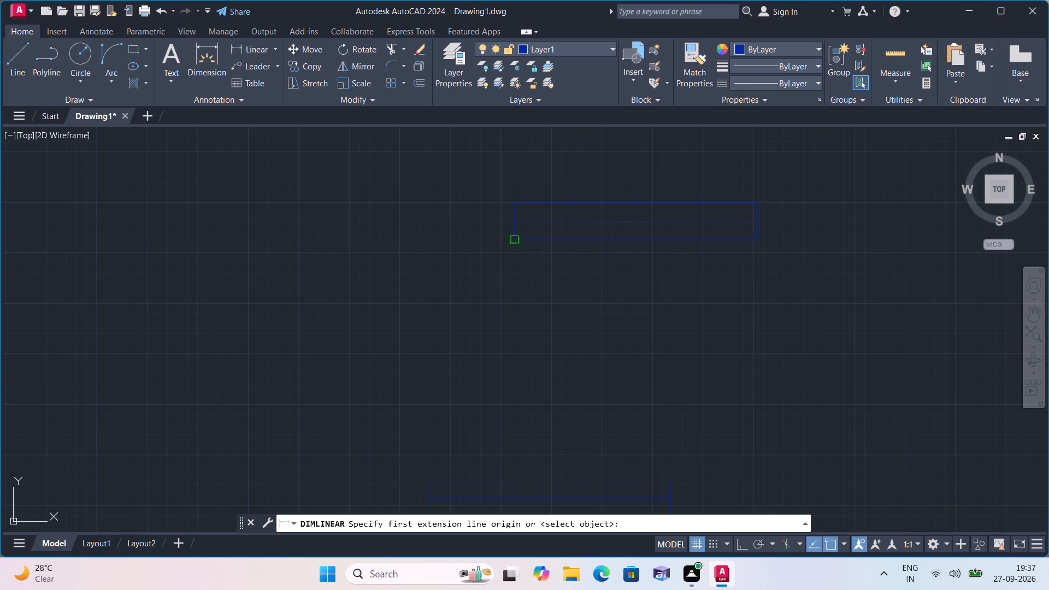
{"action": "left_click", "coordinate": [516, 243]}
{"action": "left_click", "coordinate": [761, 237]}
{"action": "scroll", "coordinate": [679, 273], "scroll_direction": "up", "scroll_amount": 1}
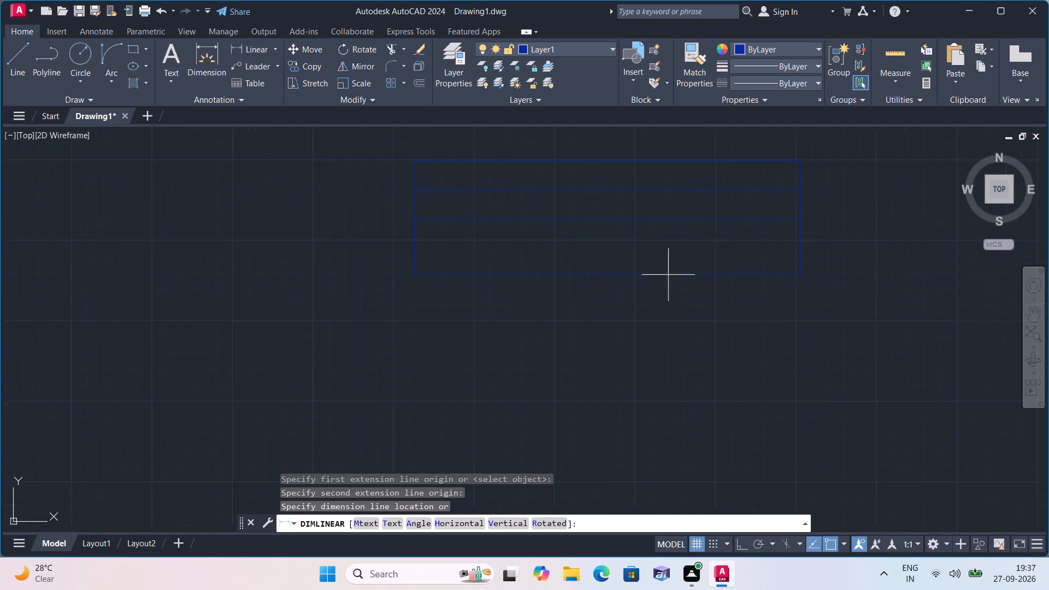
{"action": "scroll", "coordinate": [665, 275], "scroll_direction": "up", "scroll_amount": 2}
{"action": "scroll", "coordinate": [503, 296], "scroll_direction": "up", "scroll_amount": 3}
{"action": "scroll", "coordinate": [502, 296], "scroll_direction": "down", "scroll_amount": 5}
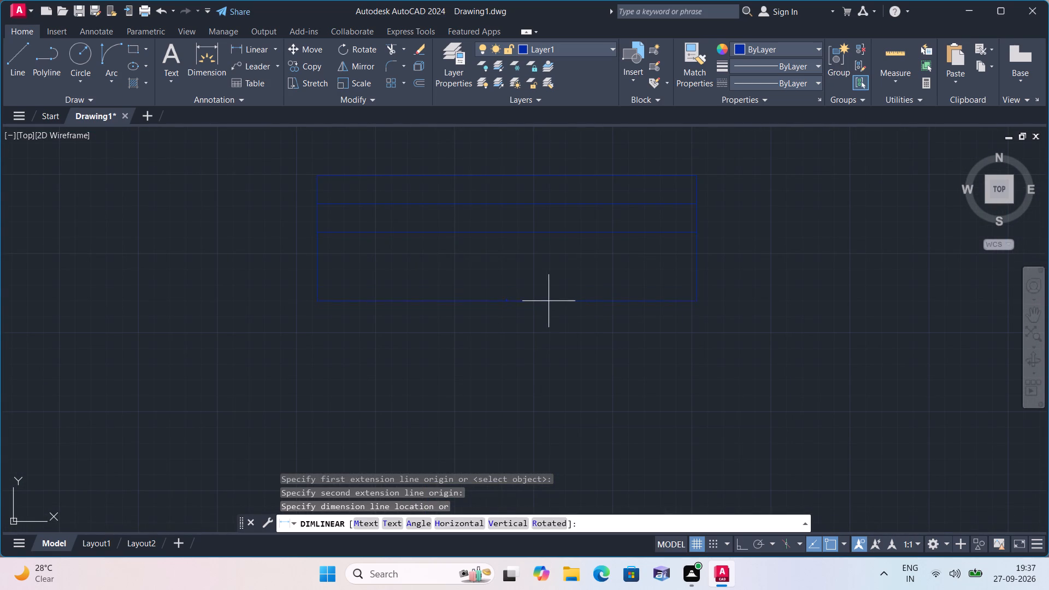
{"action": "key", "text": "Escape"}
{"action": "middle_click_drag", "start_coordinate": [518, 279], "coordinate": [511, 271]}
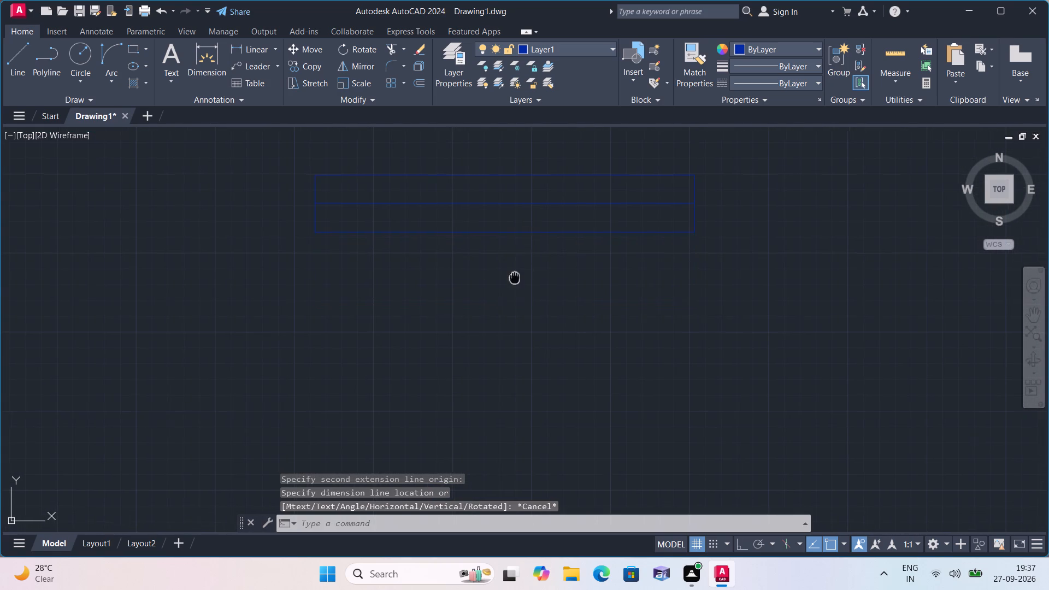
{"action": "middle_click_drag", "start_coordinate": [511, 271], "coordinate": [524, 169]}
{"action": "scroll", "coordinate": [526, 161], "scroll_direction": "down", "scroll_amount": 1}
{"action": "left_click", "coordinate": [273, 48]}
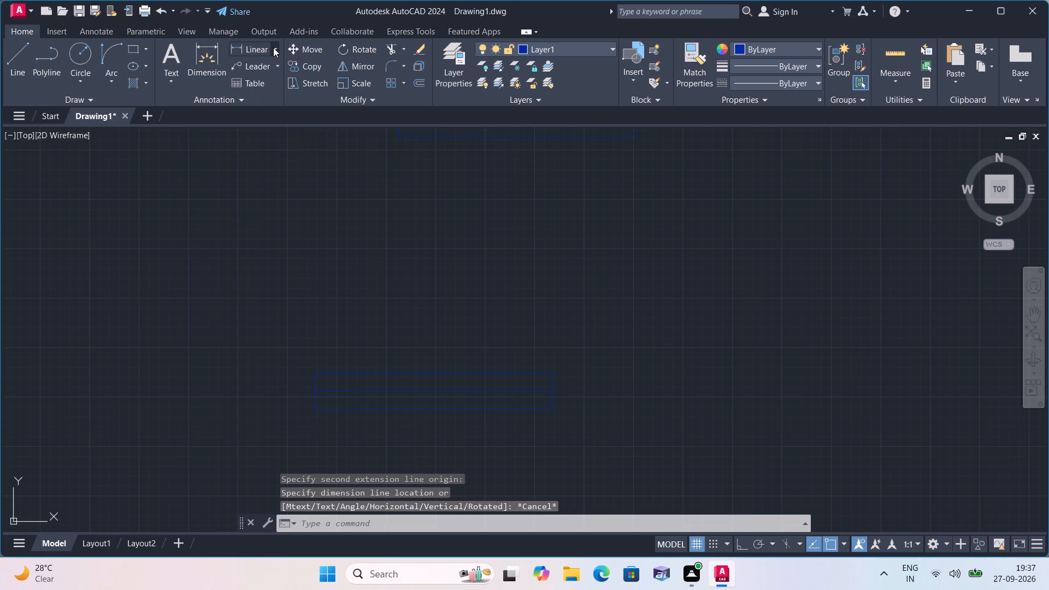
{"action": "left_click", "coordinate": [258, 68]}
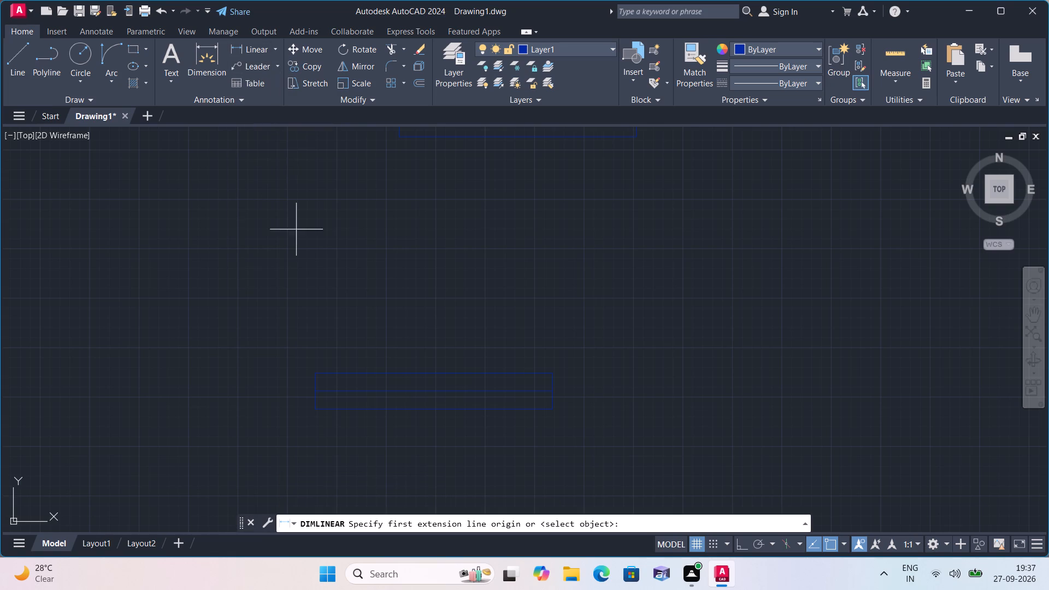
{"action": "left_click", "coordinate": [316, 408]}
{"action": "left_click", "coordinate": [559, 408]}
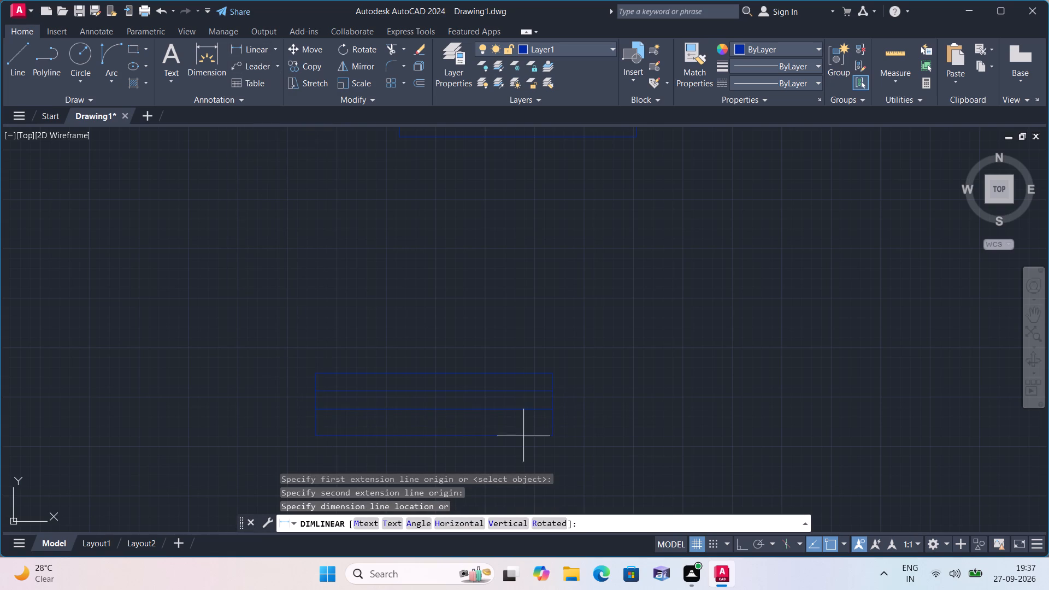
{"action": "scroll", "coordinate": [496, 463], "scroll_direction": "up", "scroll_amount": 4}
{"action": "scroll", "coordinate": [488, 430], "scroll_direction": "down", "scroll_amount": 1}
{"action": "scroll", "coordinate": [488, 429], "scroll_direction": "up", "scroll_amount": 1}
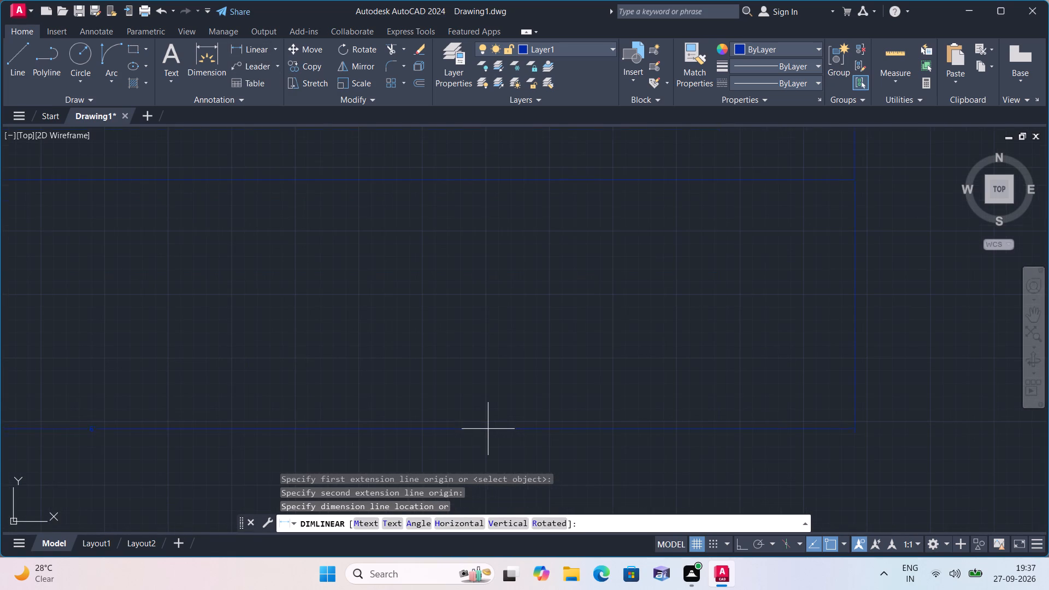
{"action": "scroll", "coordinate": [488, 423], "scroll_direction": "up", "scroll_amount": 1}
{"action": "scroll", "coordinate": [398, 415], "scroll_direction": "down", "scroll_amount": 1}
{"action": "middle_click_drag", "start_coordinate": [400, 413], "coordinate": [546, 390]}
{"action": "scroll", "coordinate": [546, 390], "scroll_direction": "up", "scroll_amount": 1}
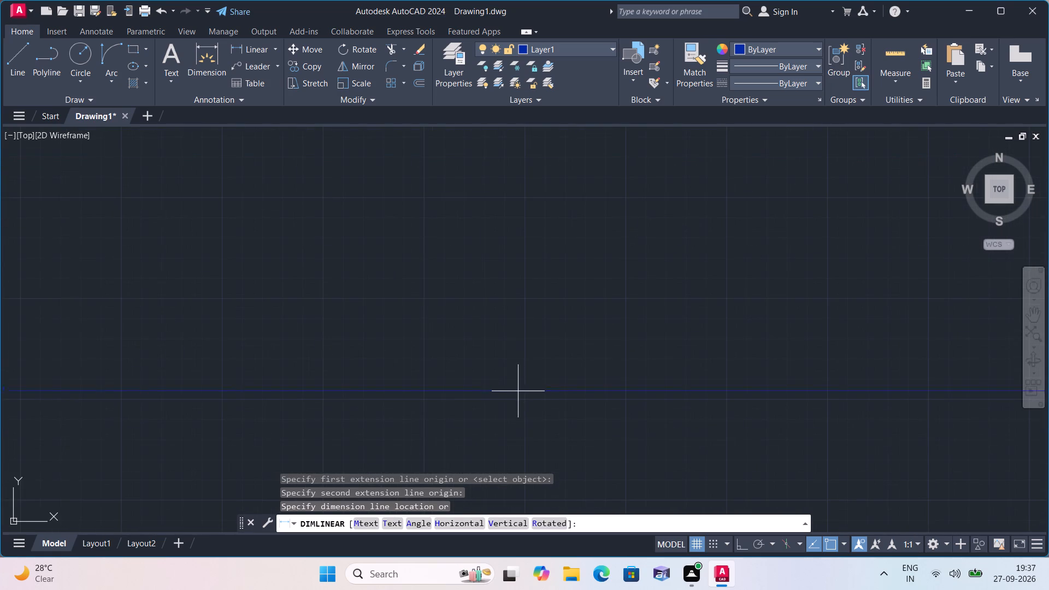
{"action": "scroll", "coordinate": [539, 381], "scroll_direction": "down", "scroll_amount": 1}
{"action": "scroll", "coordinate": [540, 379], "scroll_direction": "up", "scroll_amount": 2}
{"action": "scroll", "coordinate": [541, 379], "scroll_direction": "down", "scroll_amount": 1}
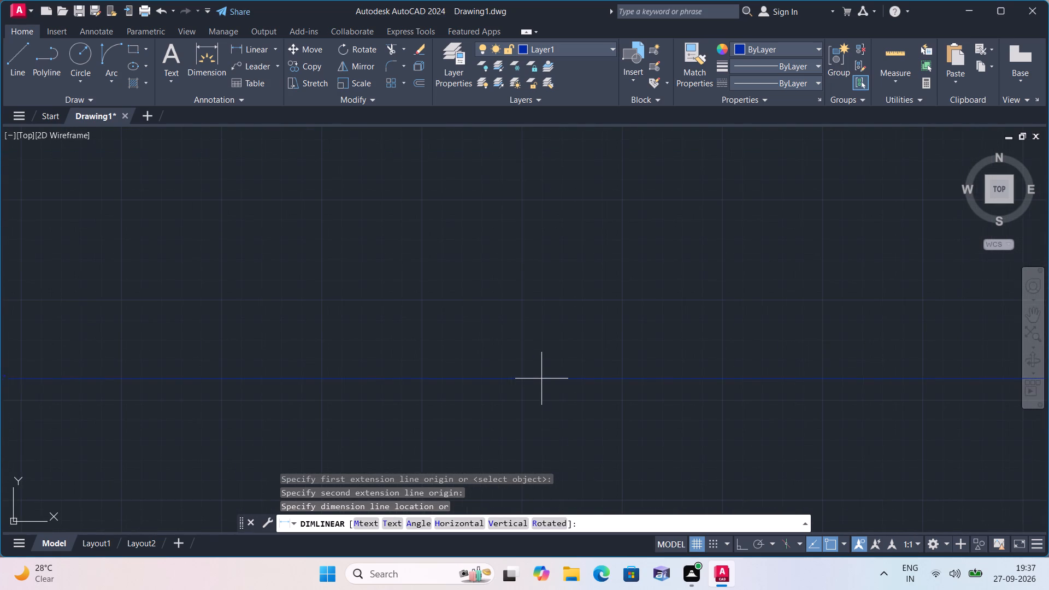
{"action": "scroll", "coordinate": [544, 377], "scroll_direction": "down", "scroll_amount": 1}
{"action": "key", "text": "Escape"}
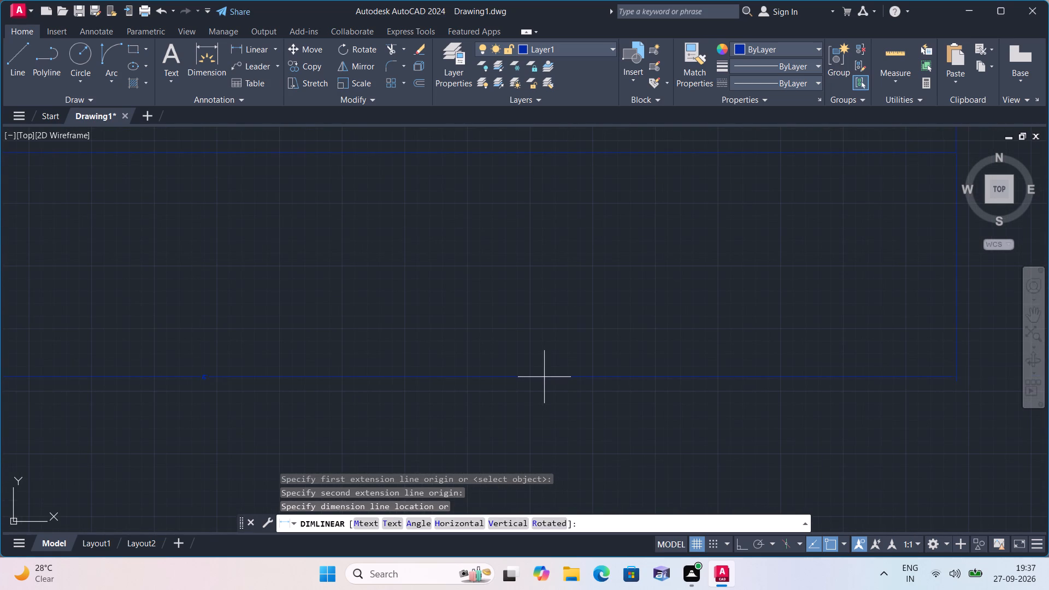
Move the lower loose rectangular window by its north side's midpoint onto the inner line of the southeast room's south wall, east of the corner window.
{"action": "scroll", "coordinate": [549, 368], "scroll_direction": "down", "scroll_amount": 4}
{"action": "left_click", "coordinate": [664, 347]}
{"action": "left_click", "coordinate": [363, 254]}
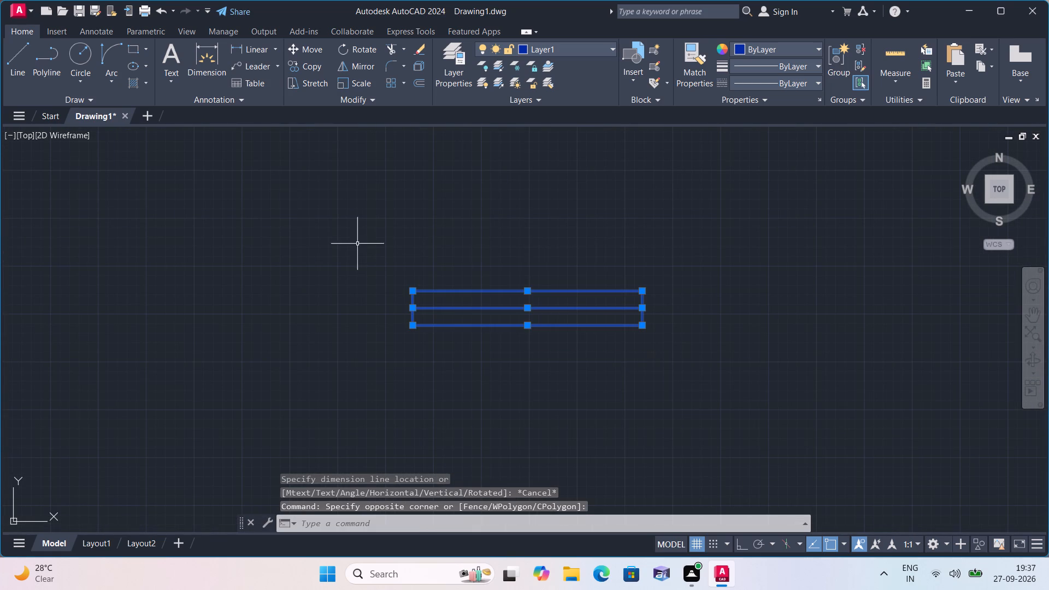
{"action": "left_click", "coordinate": [313, 50]}
{"action": "left_click", "coordinate": [530, 288]}
{"action": "scroll", "coordinate": [362, 374], "scroll_direction": "down", "scroll_amount": 1}
{"action": "middle_click_drag", "start_coordinate": [358, 375], "coordinate": [544, 231]}
{"action": "scroll", "coordinate": [568, 214], "scroll_direction": "down", "scroll_amount": 1}
{"action": "middle_click_drag", "start_coordinate": [46, 344], "coordinate": [567, 309]}
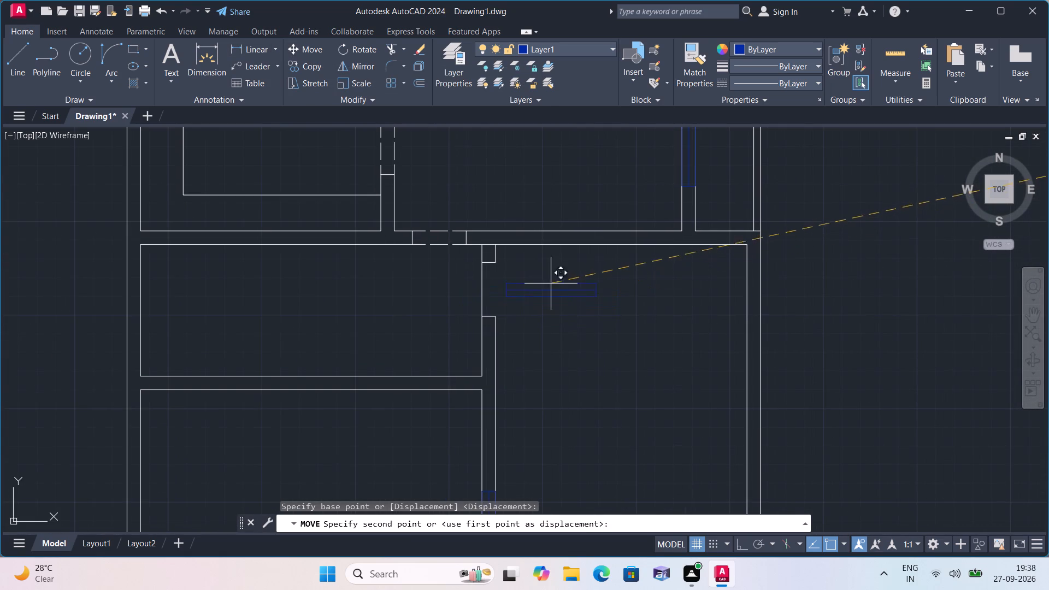
{"action": "scroll", "coordinate": [564, 383], "scroll_direction": "down", "scroll_amount": 1}
{"action": "middle_click_drag", "start_coordinate": [615, 504], "coordinate": [572, 344]}
{"action": "scroll", "coordinate": [546, 335], "scroll_direction": "up", "scroll_amount": 2}
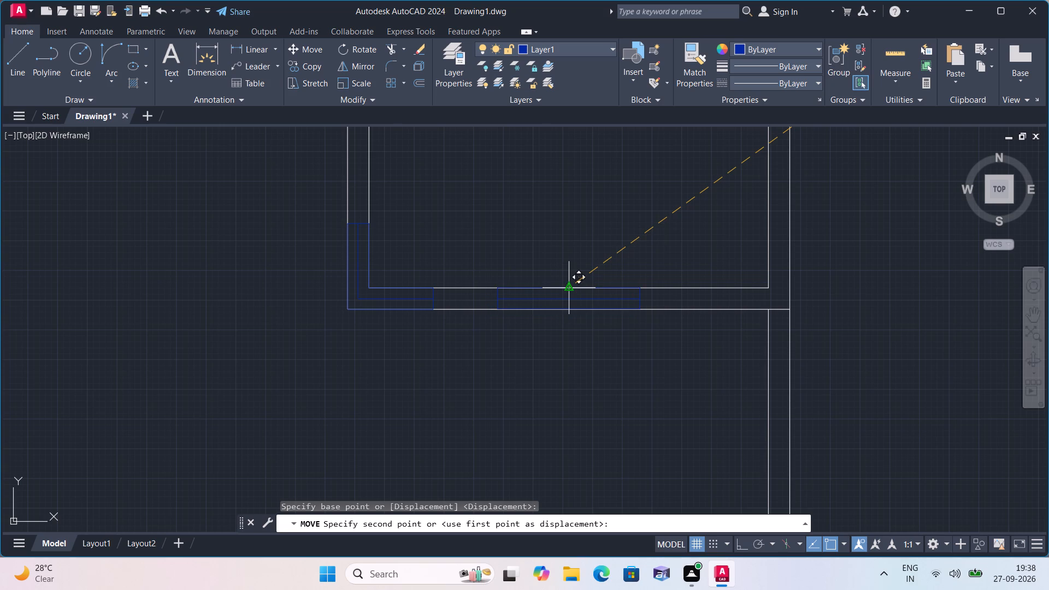
{"action": "left_click", "coordinate": [539, 290]}
Move the remaining loose rectangular window by its north side's midpoint onto the inner line of the south wall of the room west of the southeast room.
{"action": "middle_click_drag", "start_coordinate": [588, 276], "coordinate": [541, 295]}
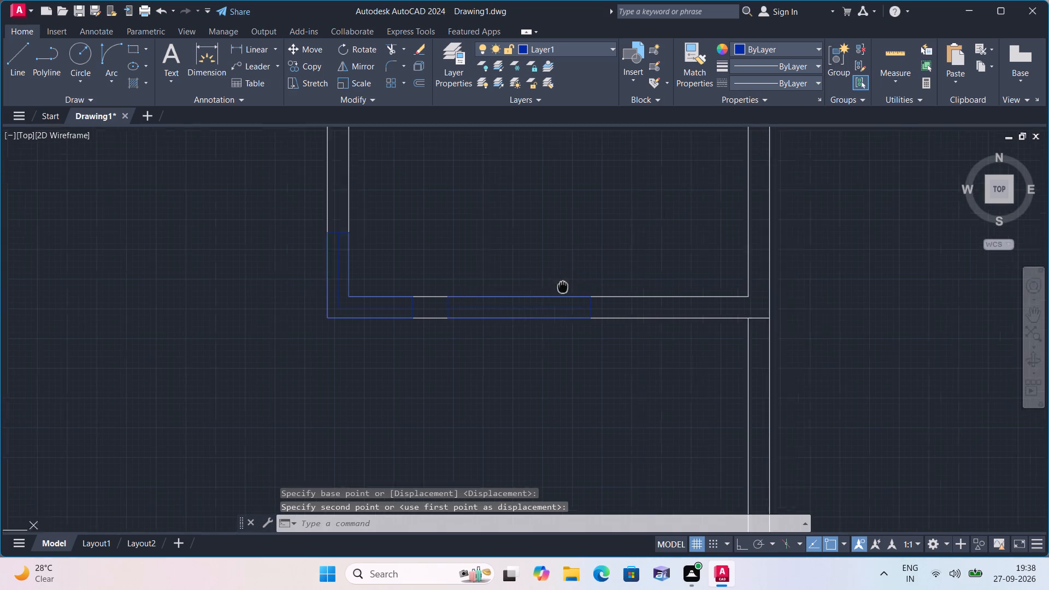
{"action": "middle_click_drag", "start_coordinate": [541, 295], "coordinate": [456, 325]}
{"action": "scroll", "coordinate": [433, 335], "scroll_direction": "down", "scroll_amount": 2}
{"action": "scroll", "coordinate": [596, 285], "scroll_direction": "down", "scroll_amount": 1}
{"action": "middle_click_drag", "start_coordinate": [595, 287], "coordinate": [570, 385]}
{"action": "scroll", "coordinate": [570, 390], "scroll_direction": "down", "scroll_amount": 1}
{"action": "left_click", "coordinate": [597, 287]}
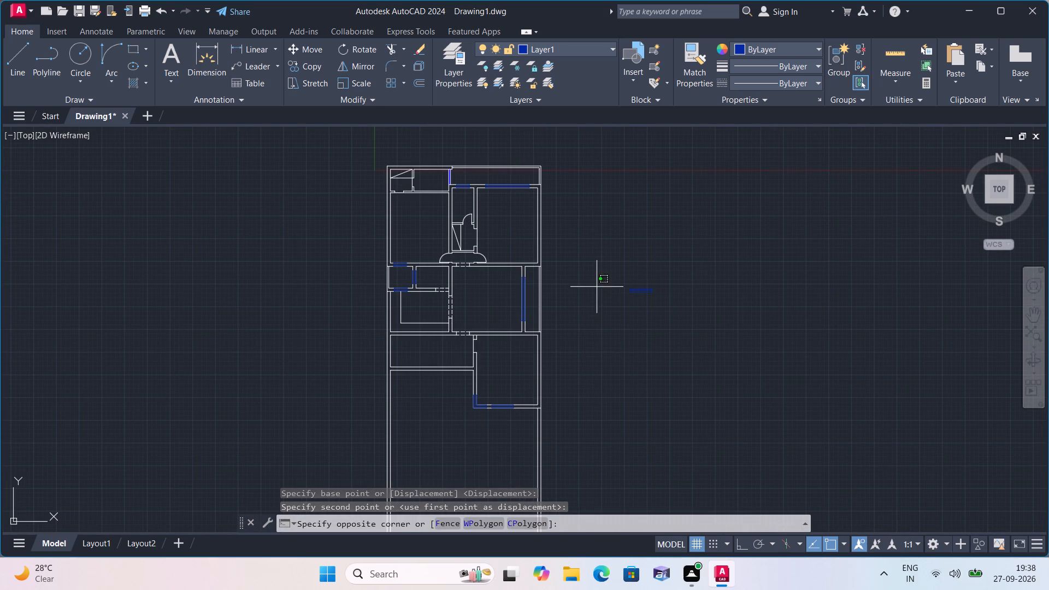
{"action": "left_click", "coordinate": [668, 308]}
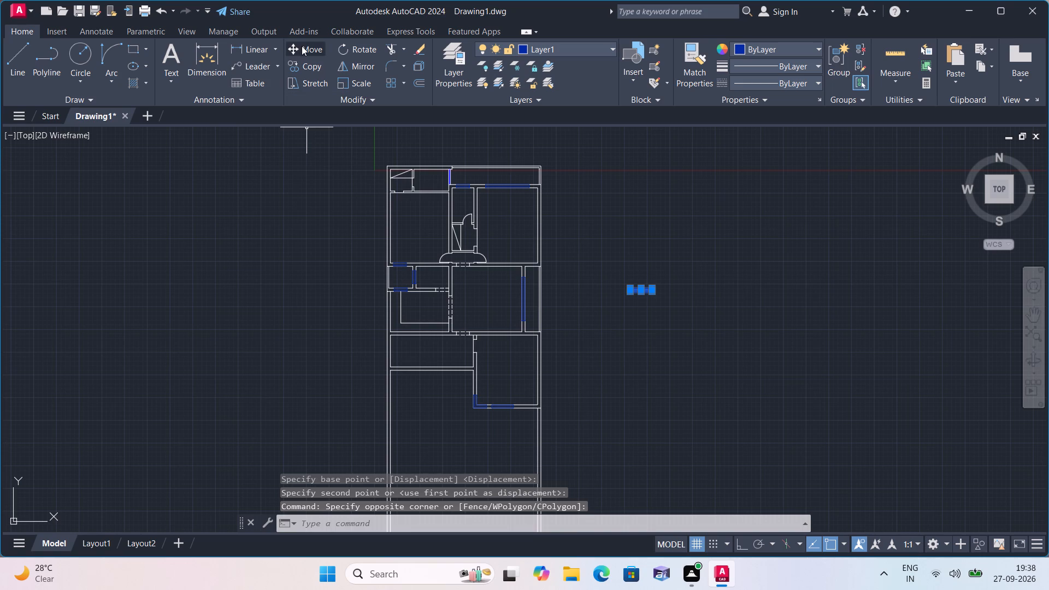
{"action": "left_click_drag", "start_coordinate": [303, 49], "coordinate": [308, 56]}
{"action": "scroll", "coordinate": [641, 302], "scroll_direction": "up", "scroll_amount": 1}
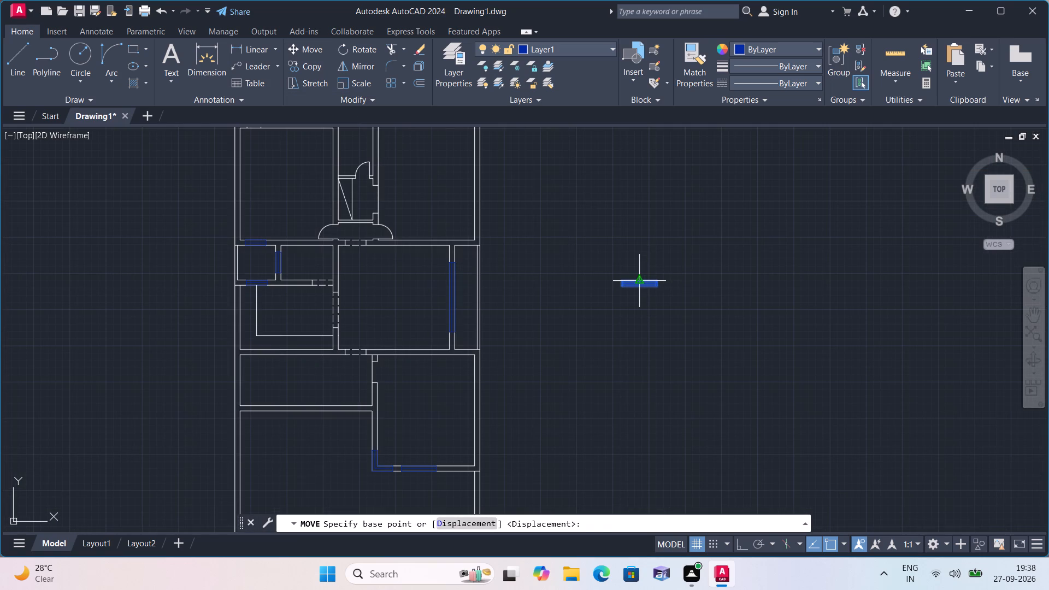
{"action": "left_click", "coordinate": [639, 278]}
{"action": "scroll", "coordinate": [299, 410], "scroll_direction": "up", "scroll_amount": 2}
{"action": "middle_click_drag", "start_coordinate": [279, 329], "coordinate": [343, 454]}
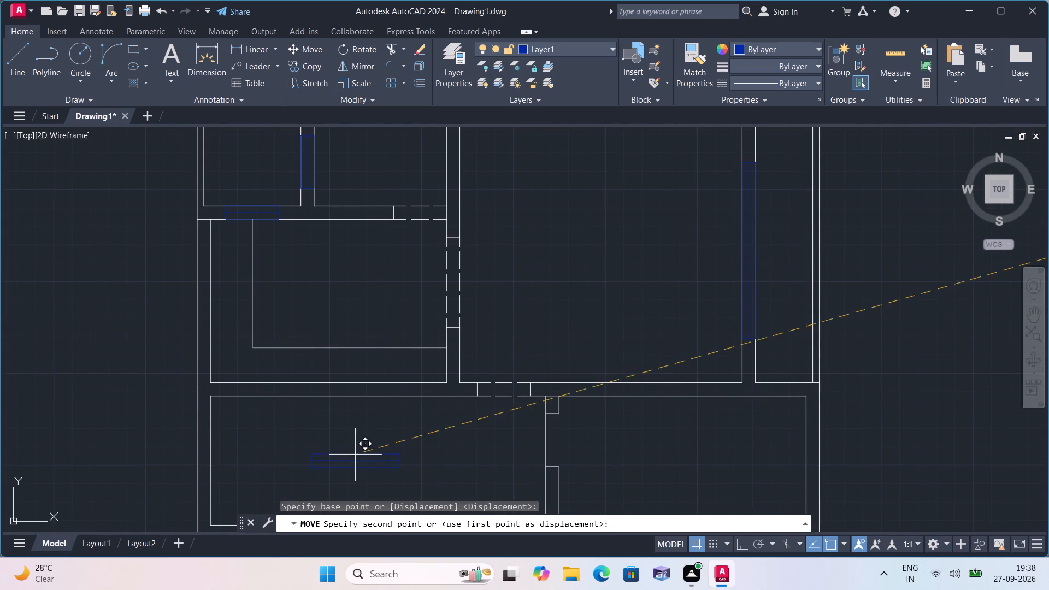
{"action": "middle_click_drag", "start_coordinate": [351, 456], "coordinate": [345, 313]}
{"action": "scroll", "coordinate": [308, 388], "scroll_direction": "up", "scroll_amount": 1}
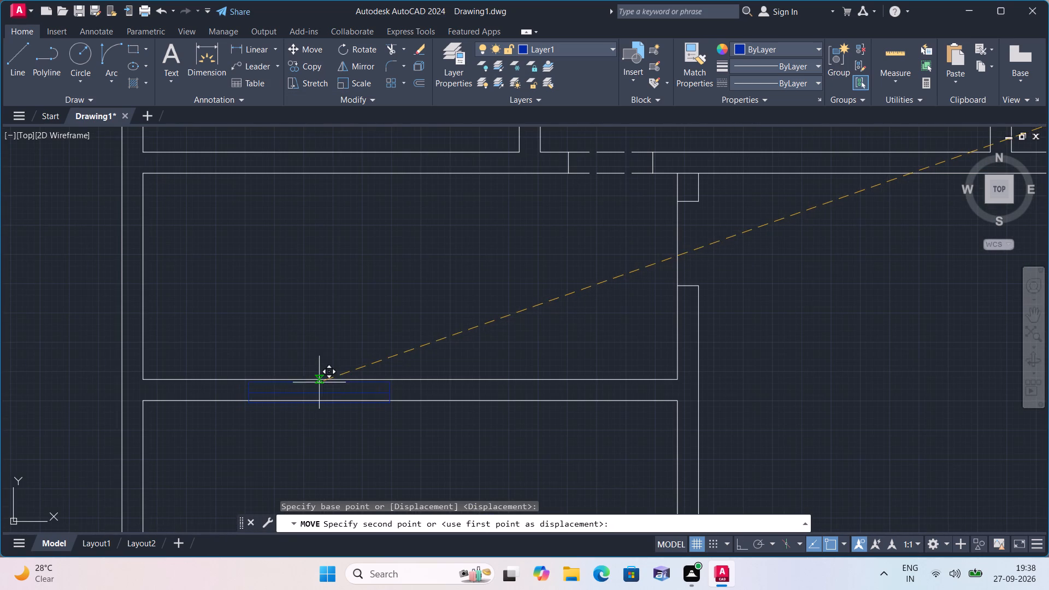
{"action": "left_click", "coordinate": [328, 381]}
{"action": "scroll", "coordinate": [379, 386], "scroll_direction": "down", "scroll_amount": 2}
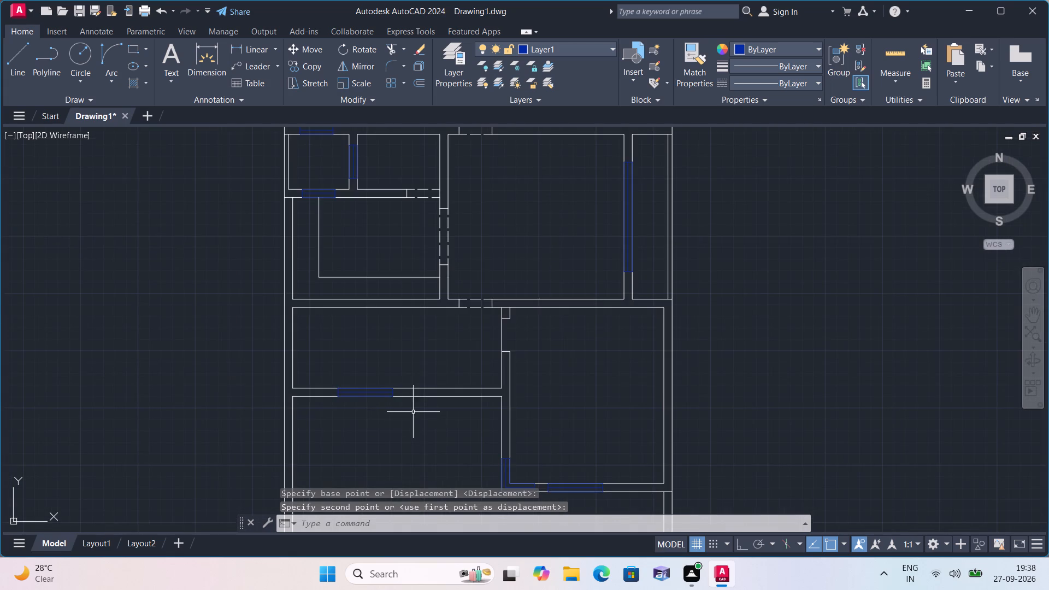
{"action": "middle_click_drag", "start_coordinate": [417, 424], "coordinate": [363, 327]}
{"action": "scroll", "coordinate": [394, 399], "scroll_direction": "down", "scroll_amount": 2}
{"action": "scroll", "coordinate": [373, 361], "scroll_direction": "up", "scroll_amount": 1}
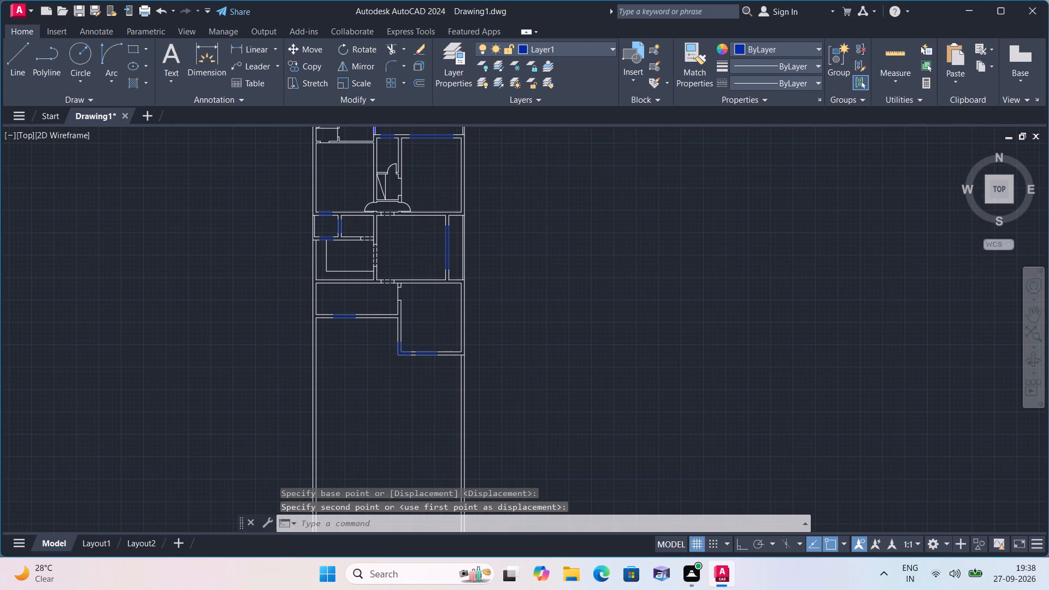
Examine the windows placed in the southern rooms' walls and review the overall floor plan.
{"action": "scroll", "coordinate": [381, 338], "scroll_direction": "down", "scroll_amount": 1}
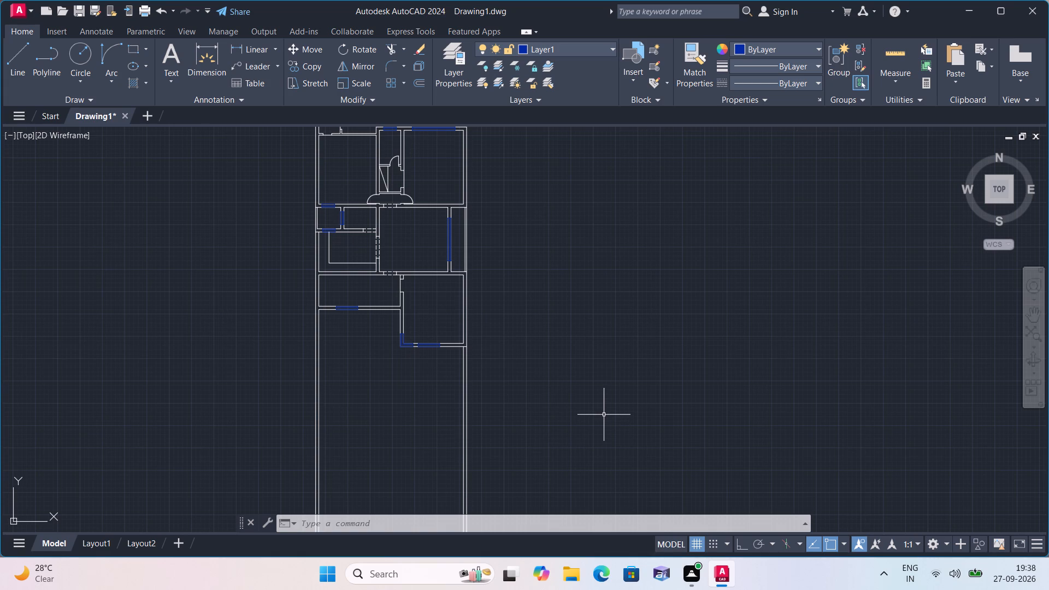
{"action": "scroll", "coordinate": [539, 421], "scroll_direction": "down", "scroll_amount": 1}
{"action": "scroll", "coordinate": [539, 421], "scroll_direction": "up", "scroll_amount": 1}
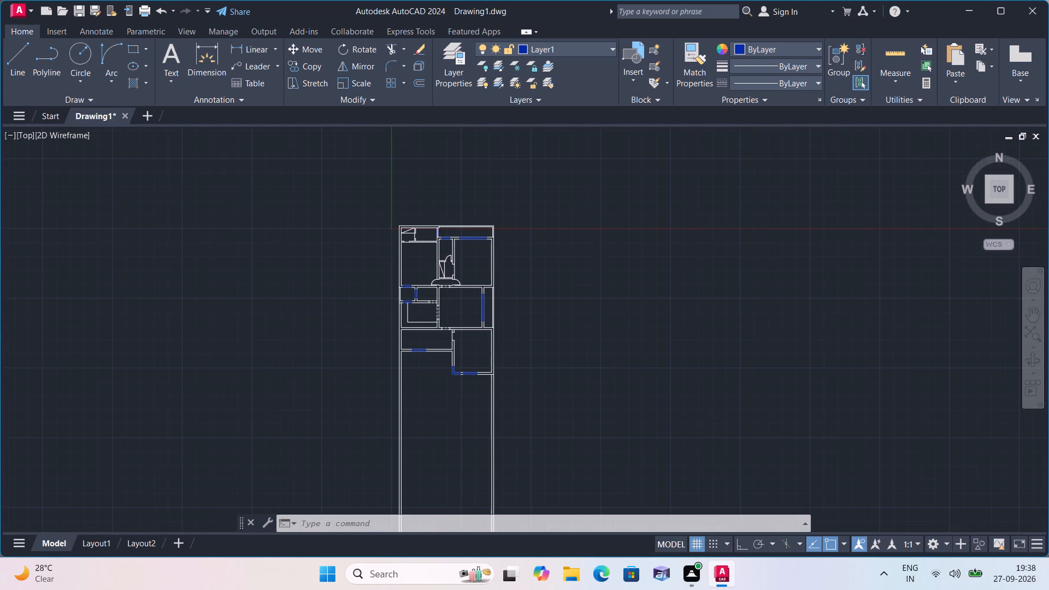
{"action": "scroll", "coordinate": [539, 421], "scroll_direction": "up", "scroll_amount": 1}
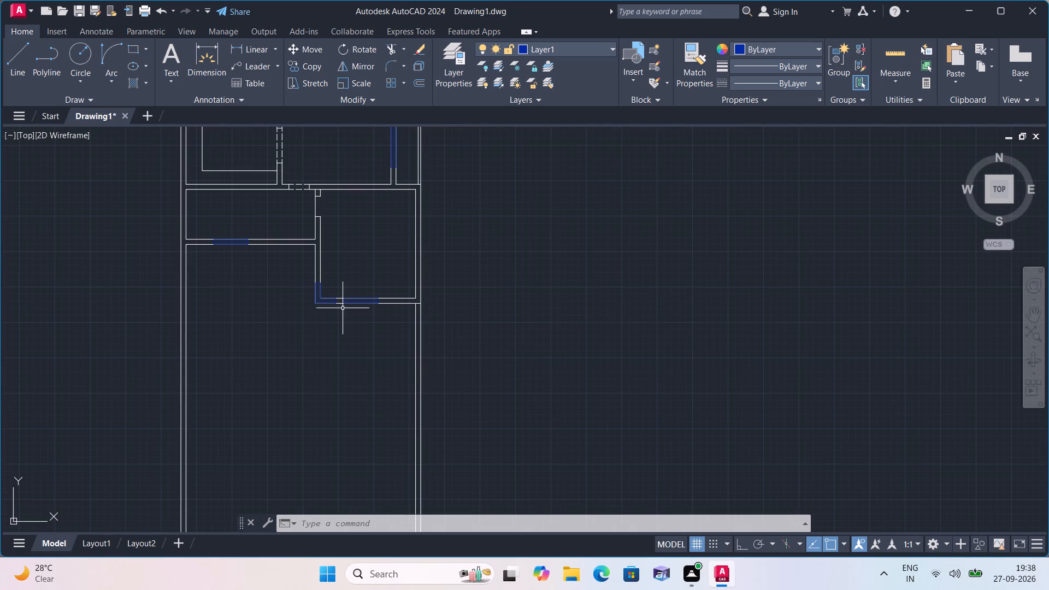
{"action": "scroll", "coordinate": [352, 320], "scroll_direction": "down", "scroll_amount": 1}
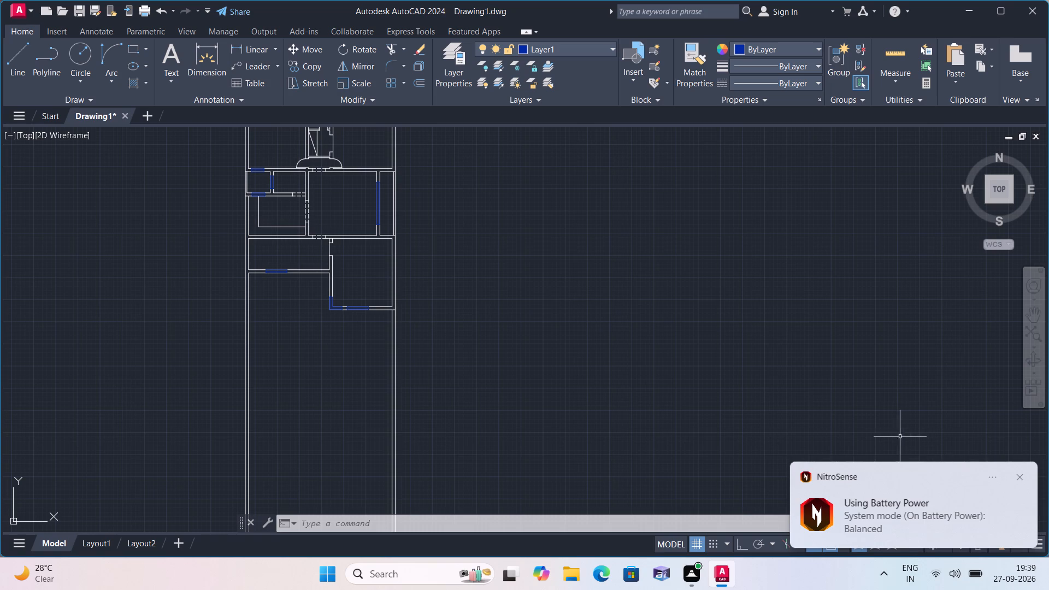
{"action": "scroll", "coordinate": [252, 310], "scroll_direction": "up", "scroll_amount": 1}
{"action": "middle_click_drag", "start_coordinate": [272, 341], "coordinate": [321, 414]}
{"action": "scroll", "coordinate": [321, 414], "scroll_direction": "up", "scroll_amount": 1}
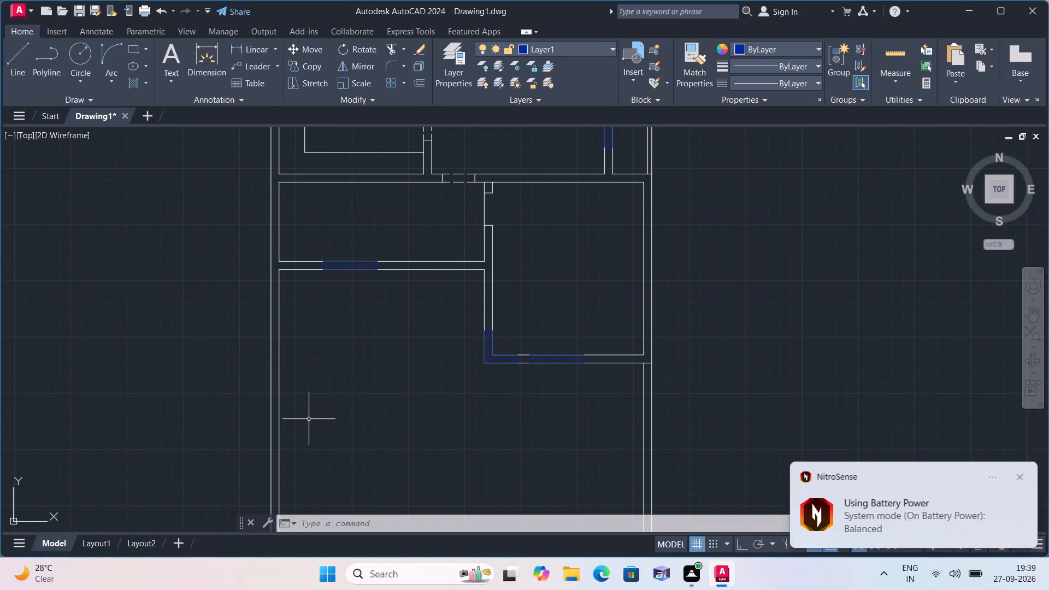
{"action": "scroll", "coordinate": [309, 419], "scroll_direction": "up", "scroll_amount": 1}
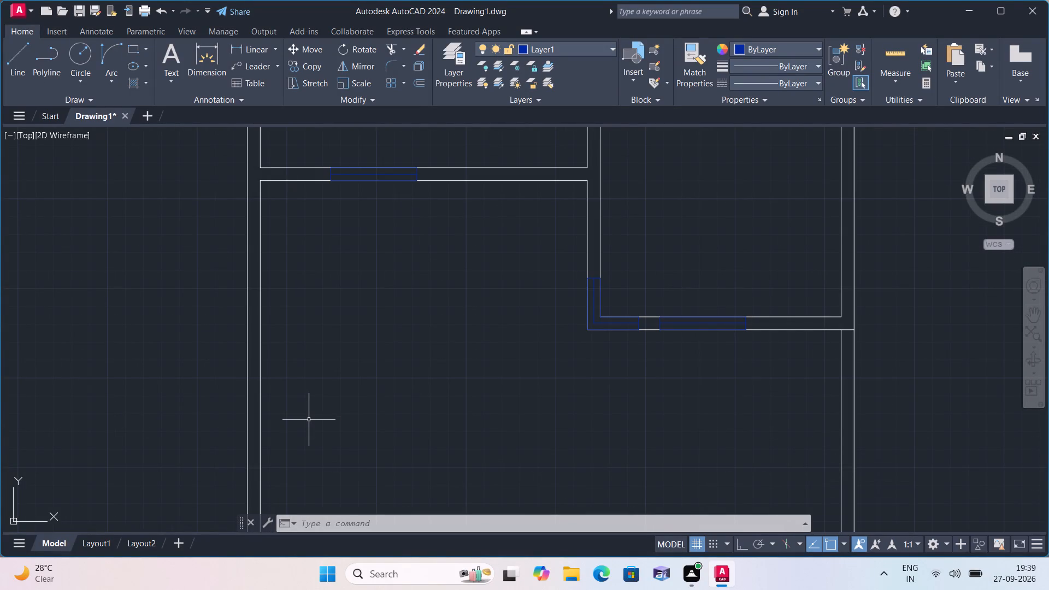
{"action": "middle_click_drag", "start_coordinate": [308, 420], "coordinate": [436, 365]}
{"action": "middle_click_drag", "start_coordinate": [515, 328], "coordinate": [380, 411]}
{"action": "scroll", "coordinate": [515, 328], "scroll_direction": "down", "scroll_amount": 1}
{"action": "scroll", "coordinate": [351, 432], "scroll_direction": "down", "scroll_amount": 1}
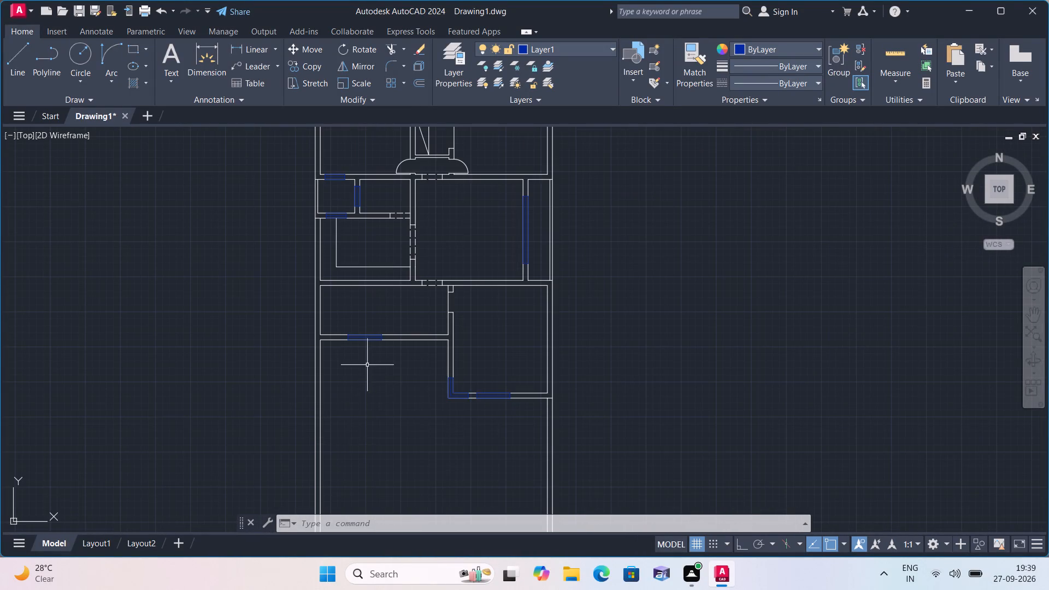
{"action": "middle_click_drag", "start_coordinate": [367, 363], "coordinate": [360, 390]}
{"action": "scroll", "coordinate": [362, 403], "scroll_direction": "down", "scroll_amount": 1}
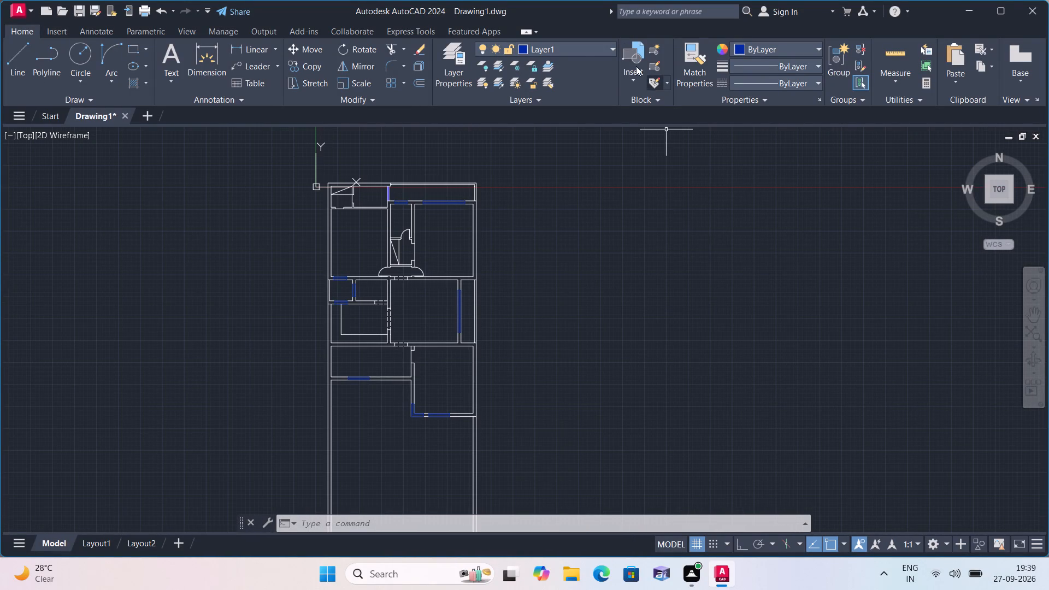
Make layer 0 the current layer.
{"action": "left_click", "coordinate": [577, 45]}
{"action": "left_click", "coordinate": [577, 64]}
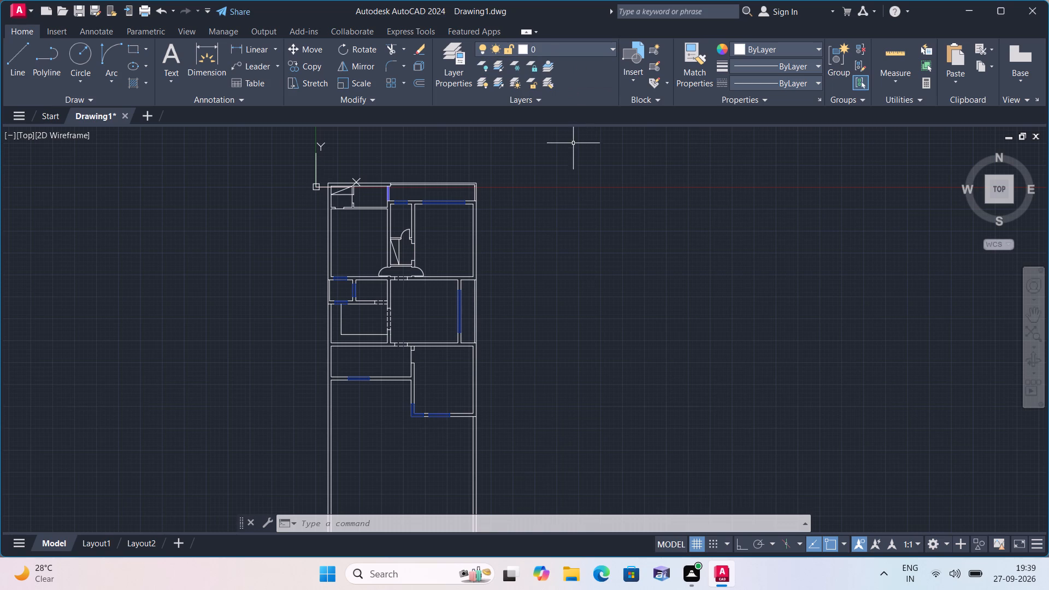
With Ortho on, draw a line 1' west from the inner southeast corner of the room west of the southeast room, continuing south across its south wall.
{"action": "scroll", "coordinate": [544, 242], "scroll_direction": "up", "scroll_amount": 1}
{"action": "scroll", "coordinate": [544, 242], "scroll_direction": "down", "scroll_amount": 1}
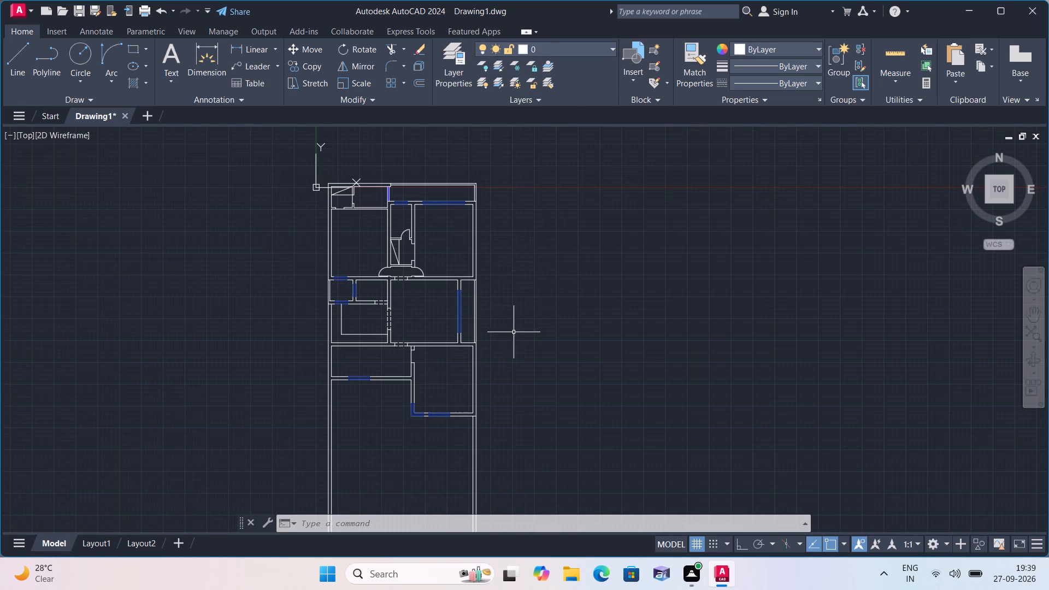
{"action": "middle_click_drag", "start_coordinate": [512, 338], "coordinate": [573, 341]}
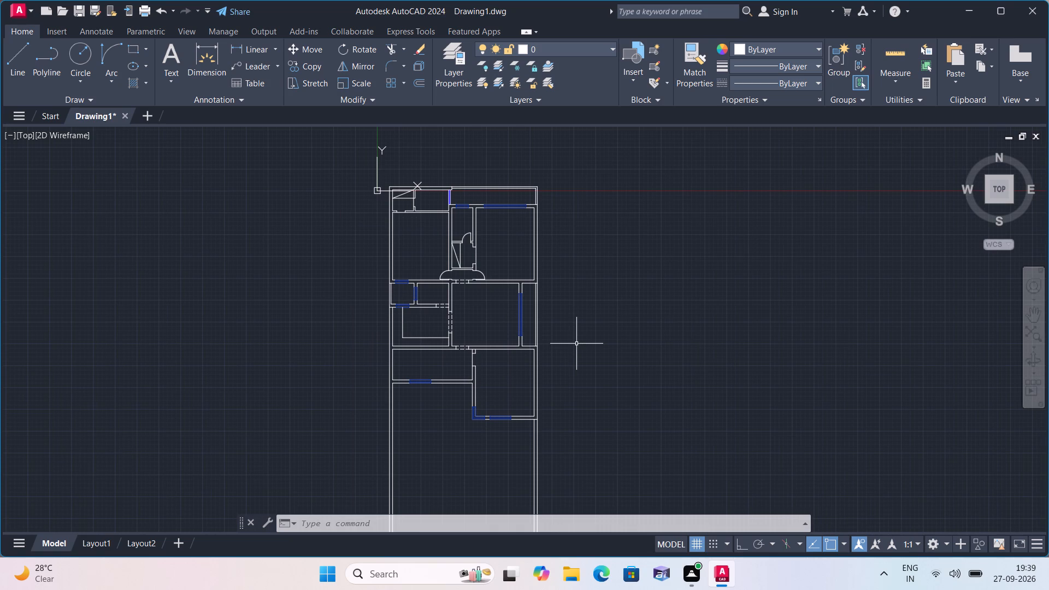
{"action": "key", "text": "l"}
{"action": "key", "text": "space"}
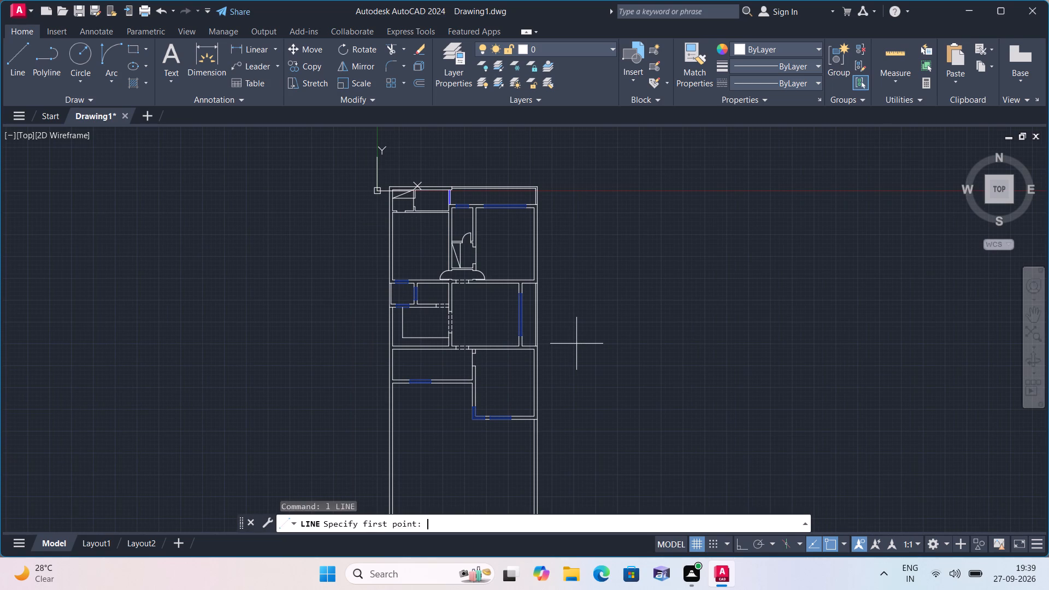
{"action": "scroll", "coordinate": [445, 376], "scroll_direction": "up", "scroll_amount": 4}
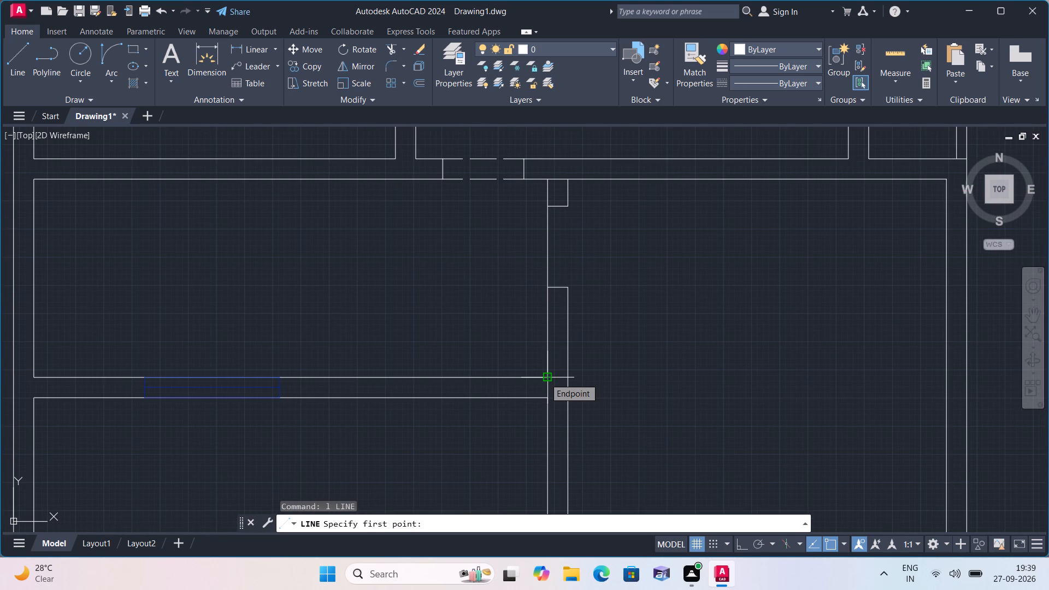
{"action": "left_click", "coordinate": [545, 377]}
{"action": "type", "text": "1'"}
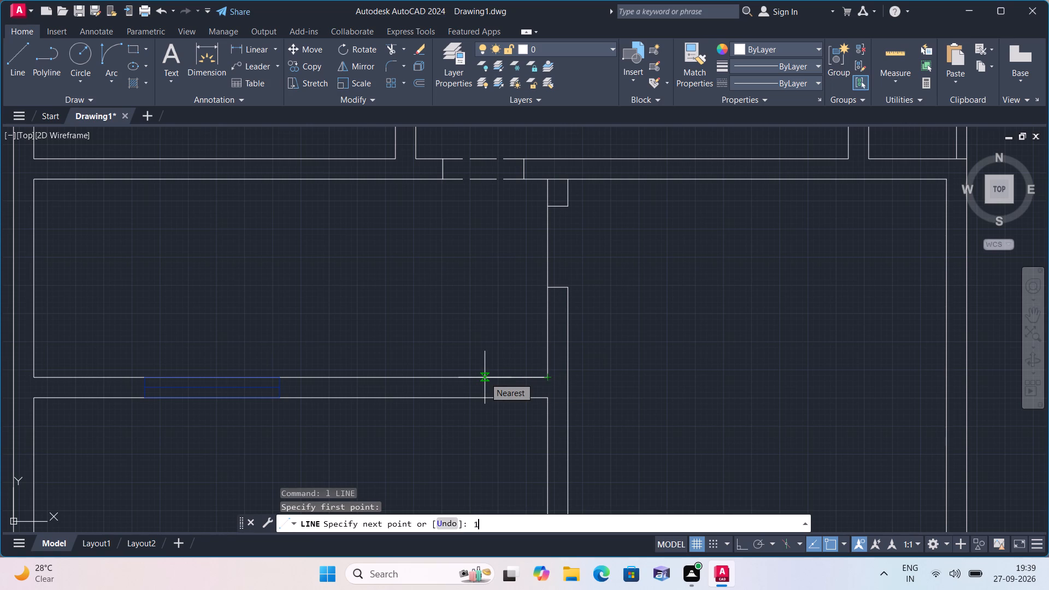
{"action": "key", "text": "F8"}
{"action": "key", "text": "space"}
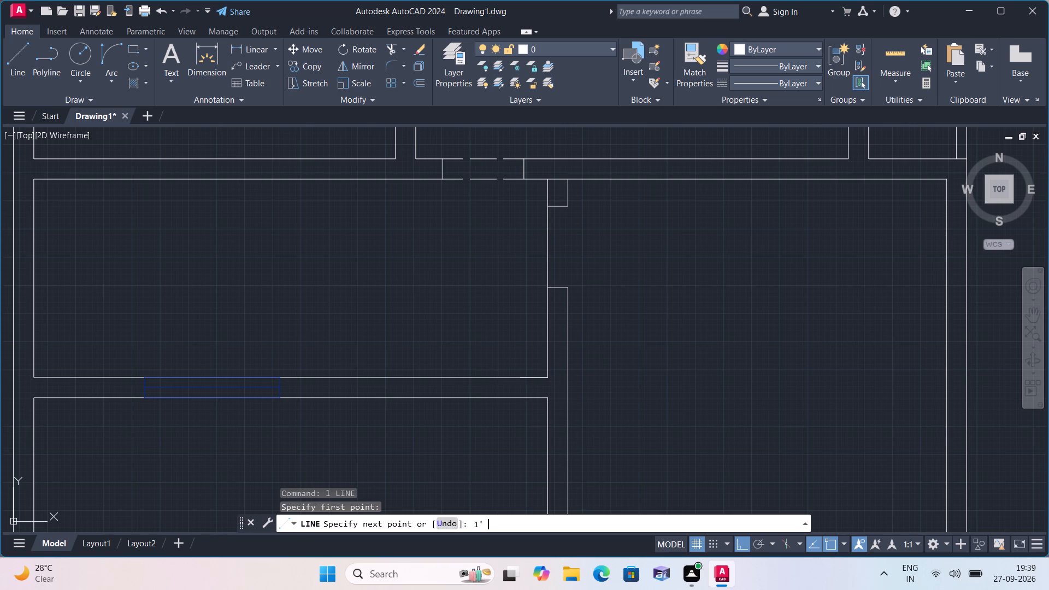
{"action": "left_click", "coordinate": [520, 398]}
{"action": "key", "text": "space"}
Draw a 4' line west from the jamb line's midpoint, and close the opening's west end with lines to both wall faces.
{"action": "scroll", "coordinate": [516, 392], "scroll_direction": "up", "scroll_amount": 1}
{"action": "key", "text": "space"}
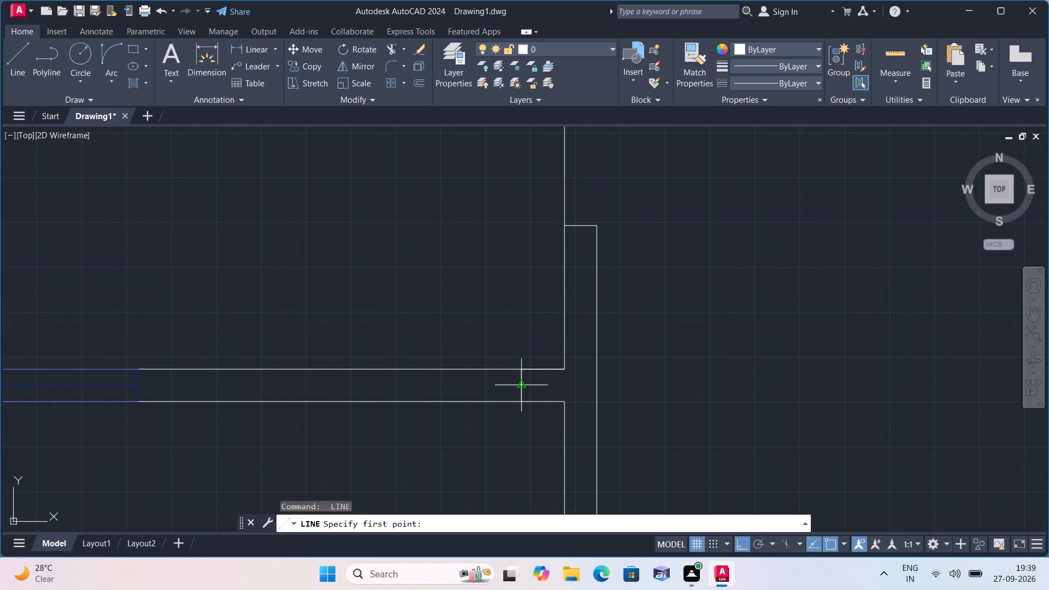
{"action": "left_click", "coordinate": [522, 383]}
{"action": "type", "text": "4'"}
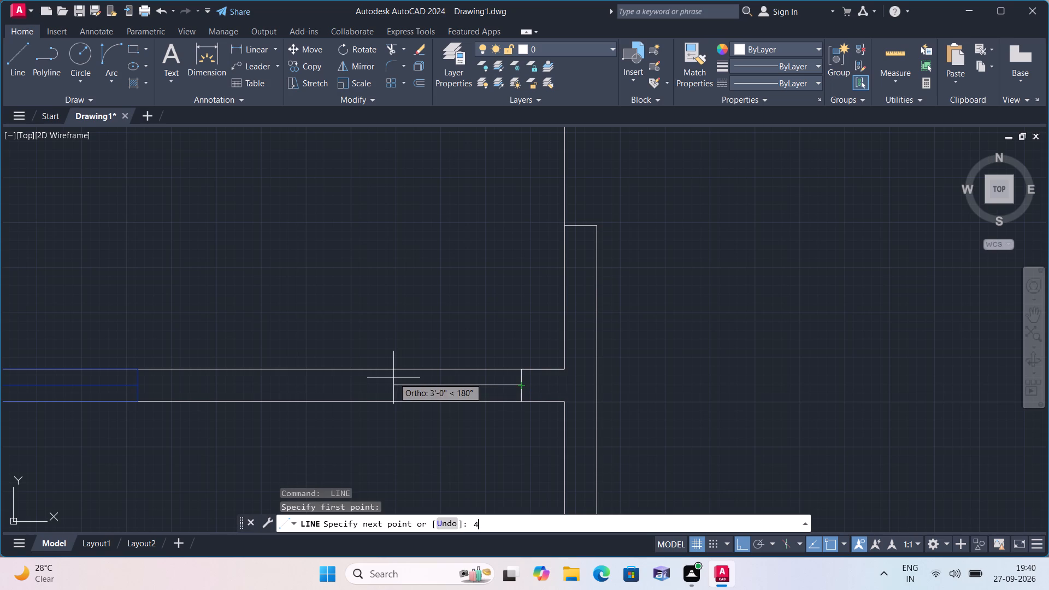
{"action": "key", "text": "space"}
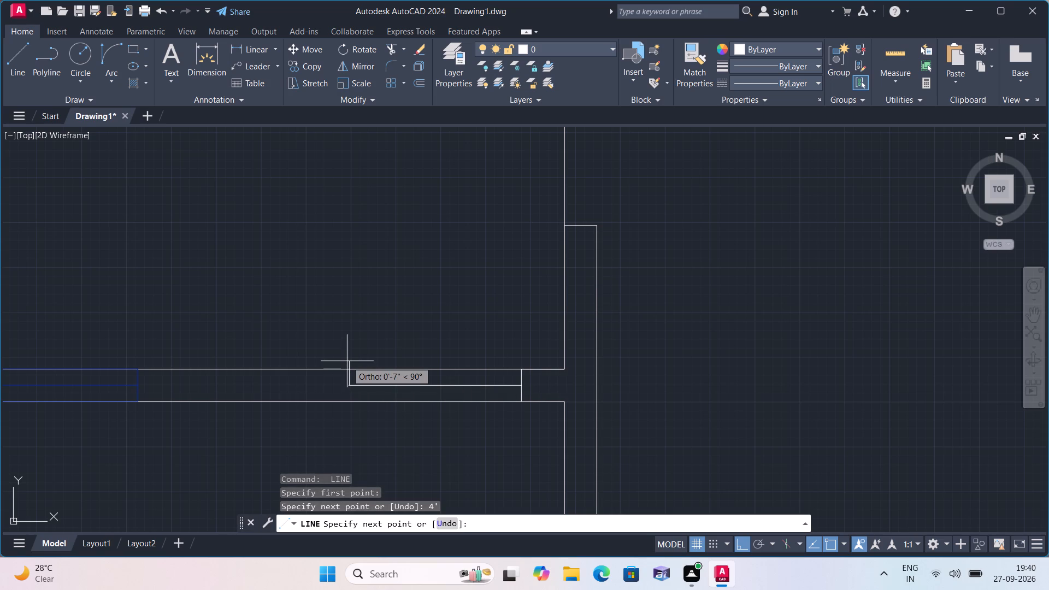
{"action": "left_click", "coordinate": [349, 367]}
{"action": "key", "text": "space"}
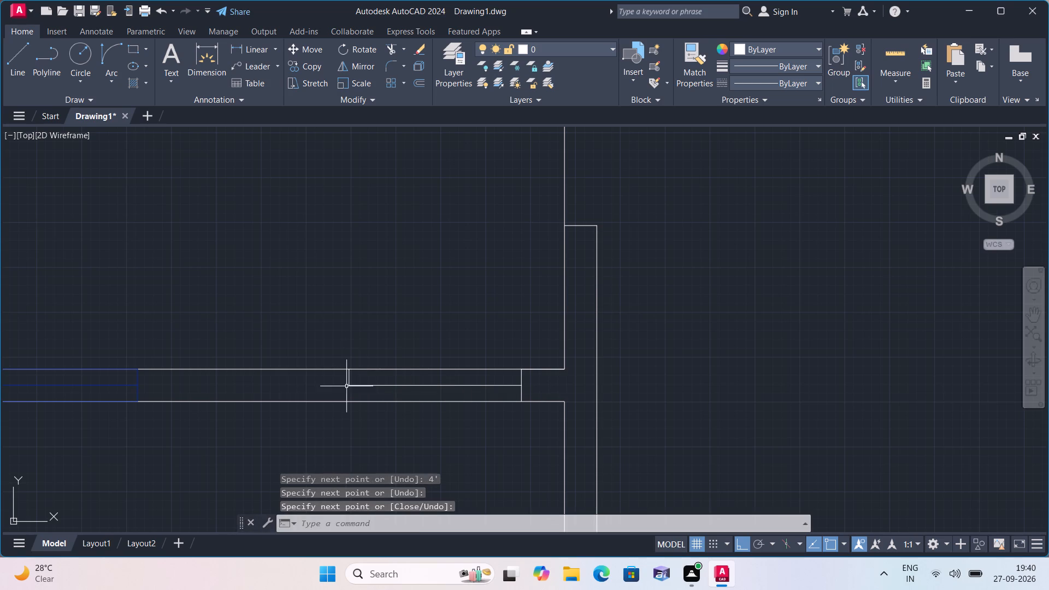
{"action": "key", "text": "space"}
{"action": "left_click", "coordinate": [348, 386]}
{"action": "left_click", "coordinate": [348, 409]}
{"action": "key", "text": "space"}
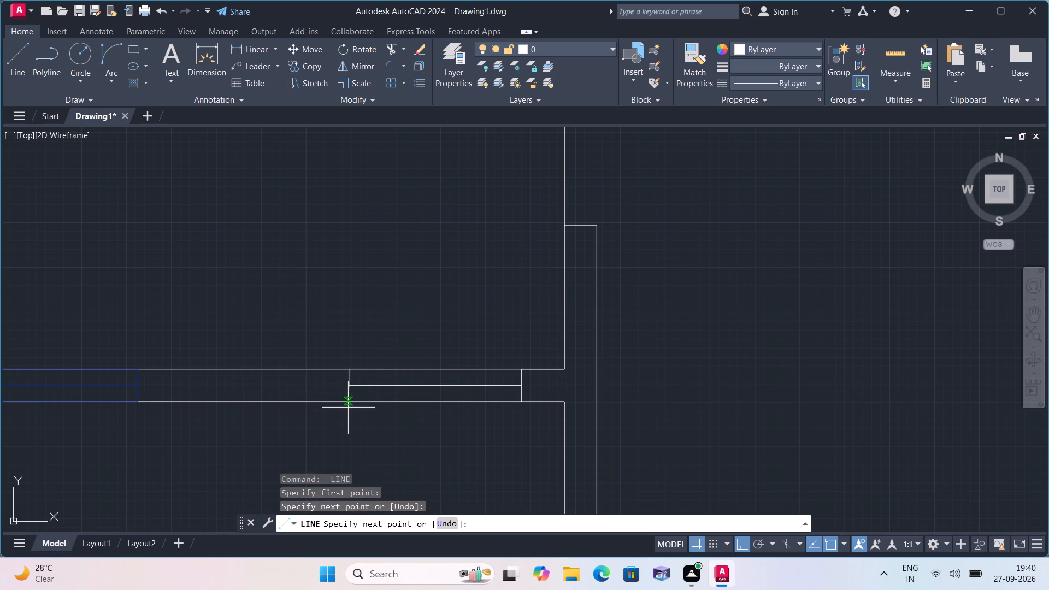
Draw a 2' door-leaf line north from each end of the 4' opening, starting on the wall's north line.
{"action": "key", "text": "space"}
{"action": "left_click", "coordinate": [349, 367]}
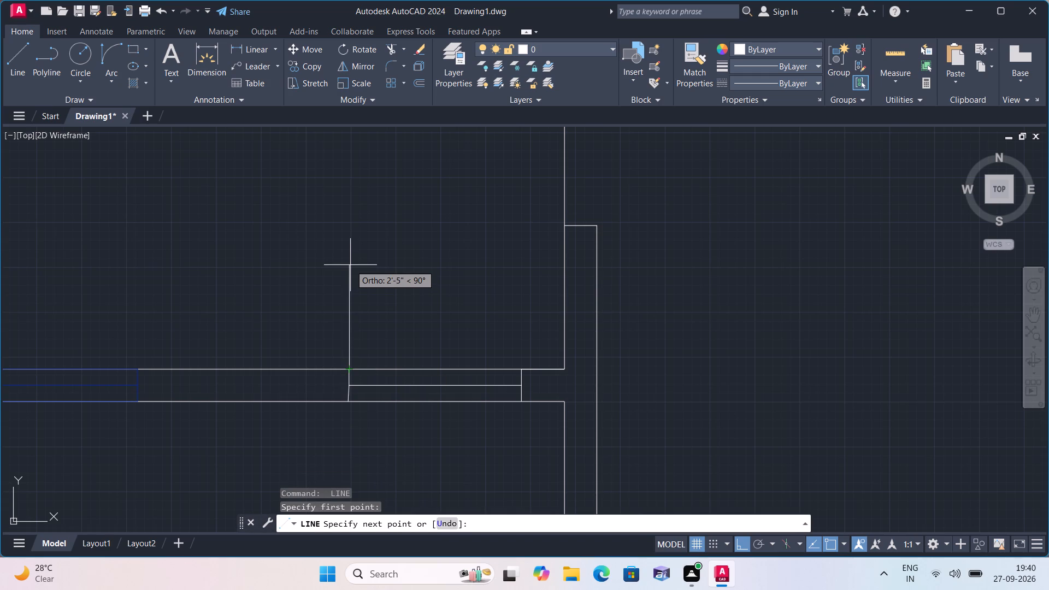
{"action": "key", "text": "2"}
{"action": "type", "text": "'"}
{"action": "key", "text": "space"}
{"action": "key", "text": "Escape"}
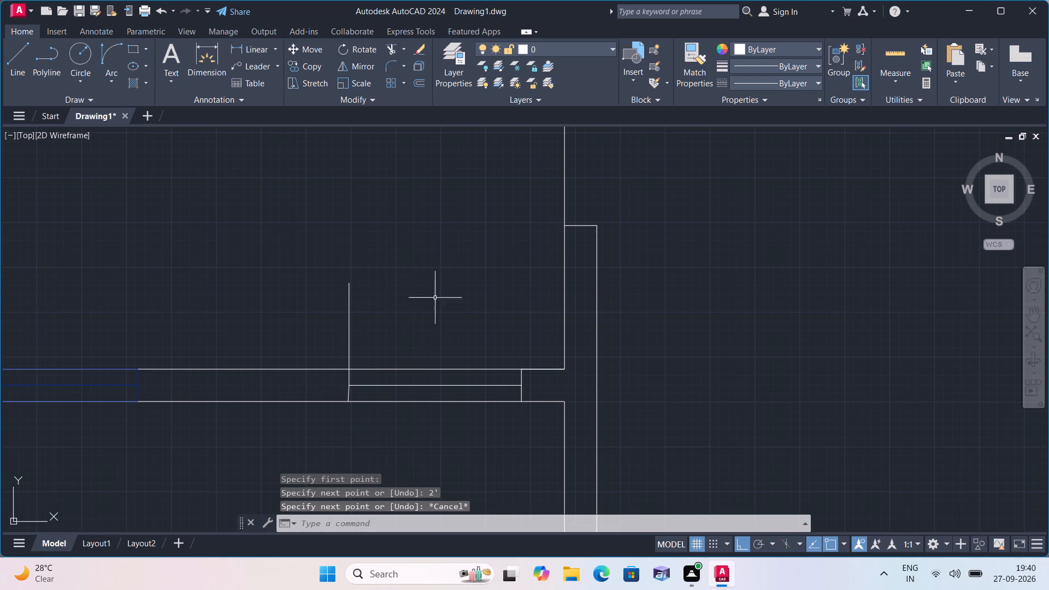
{"action": "key", "text": "space"}
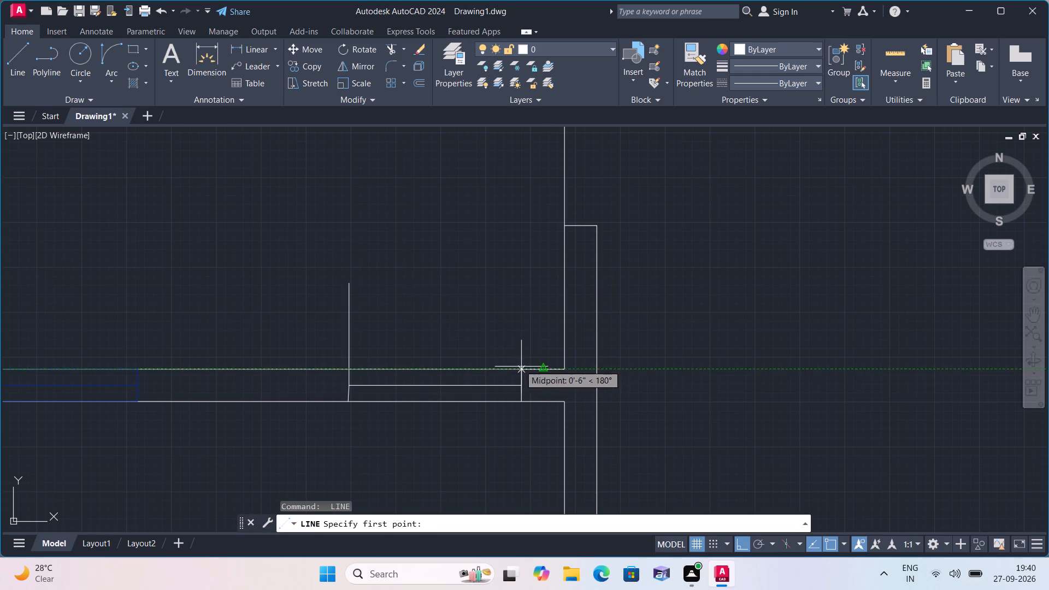
{"action": "left_click", "coordinate": [521, 369]}
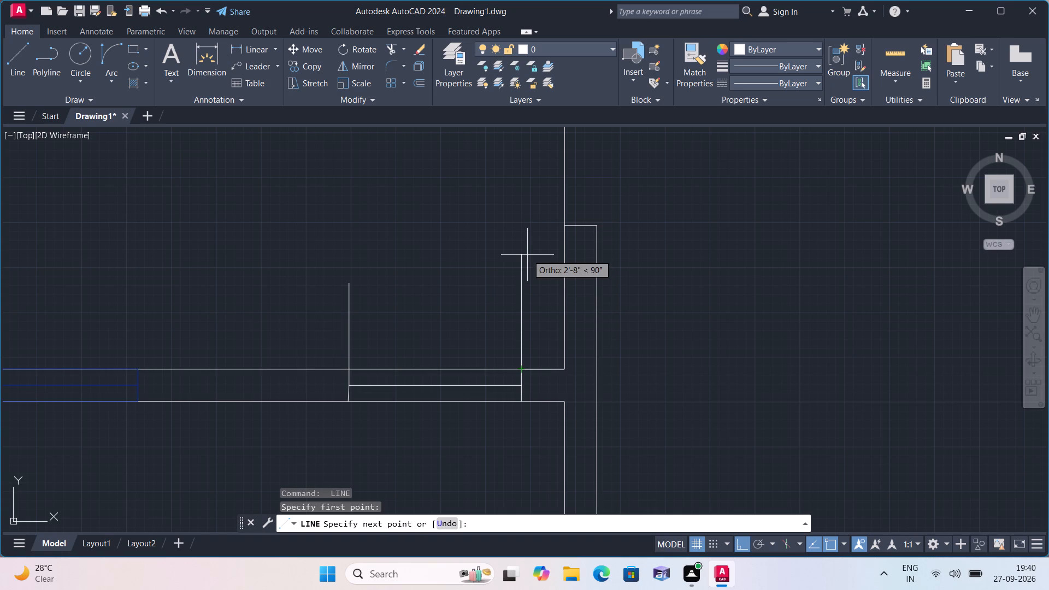
{"action": "type", "text": "2'"}
{"action": "key", "text": "space"}
{"action": "key", "text": "Escape"}
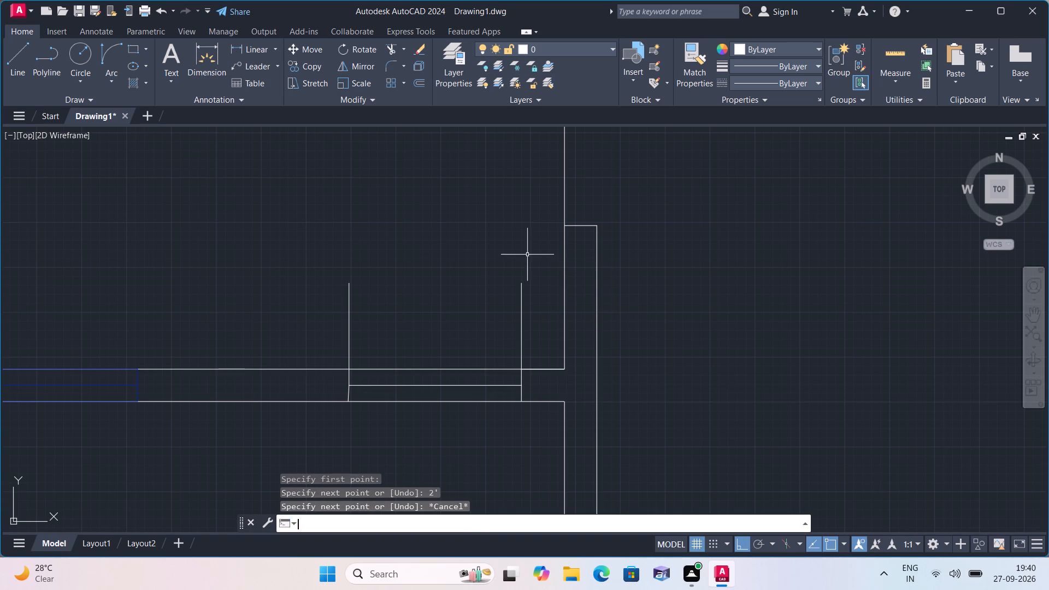
Draw a short line from the midpoint of the 4' centre line north to the wall's north line.
{"action": "key", "text": "space"}
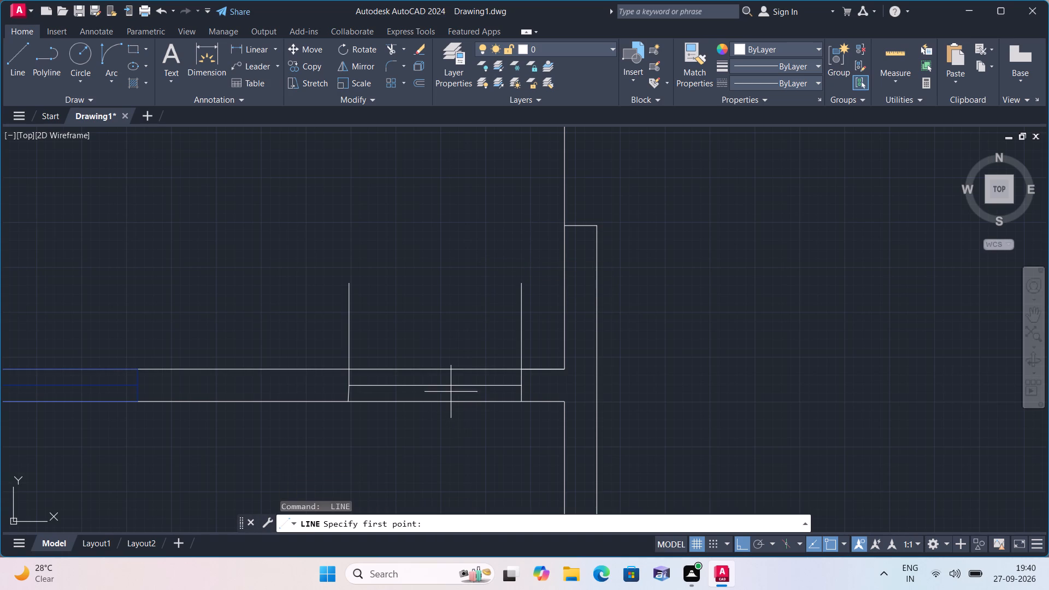
{"action": "left_click", "coordinate": [434, 386]}
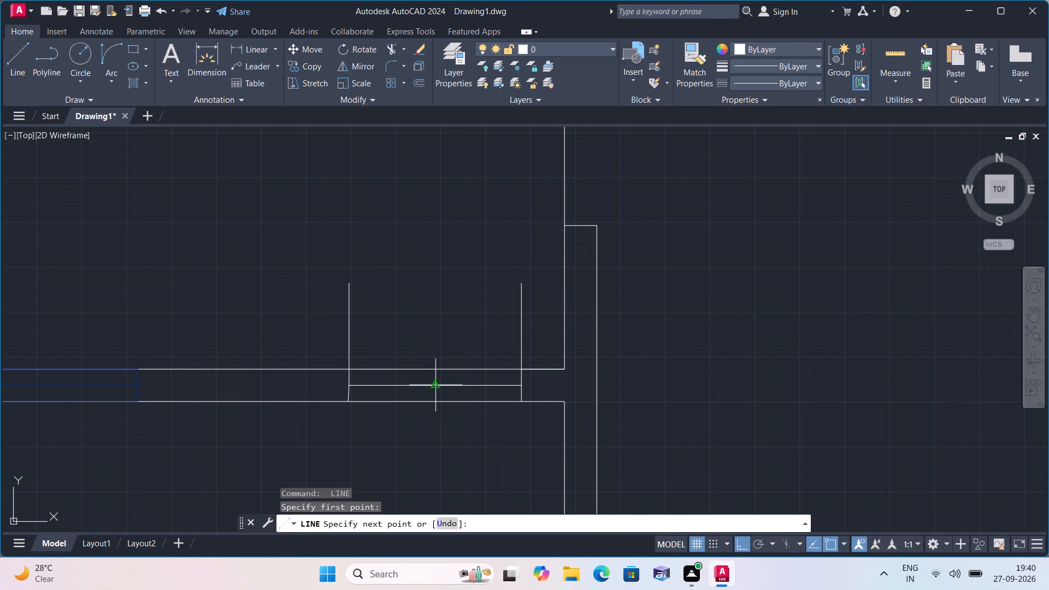
{"action": "left_click", "coordinate": [432, 365]}
{"action": "key", "text": "space"}
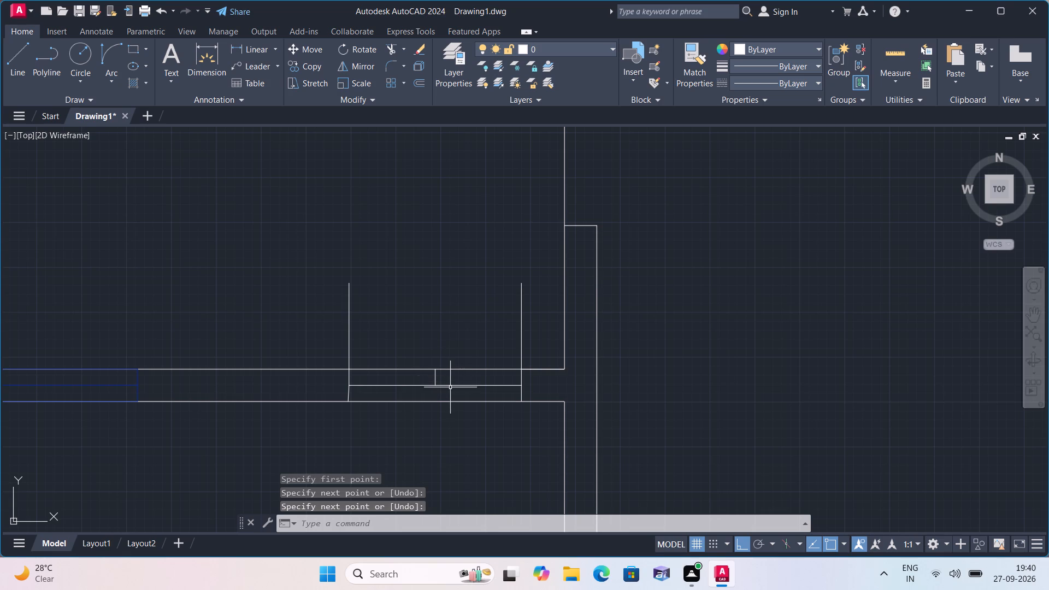
Erase the 4' centre line in the opening and the 1' offset line east of it.
{"action": "left_click", "coordinate": [450, 387]}
{"action": "key", "text": "Delete"}
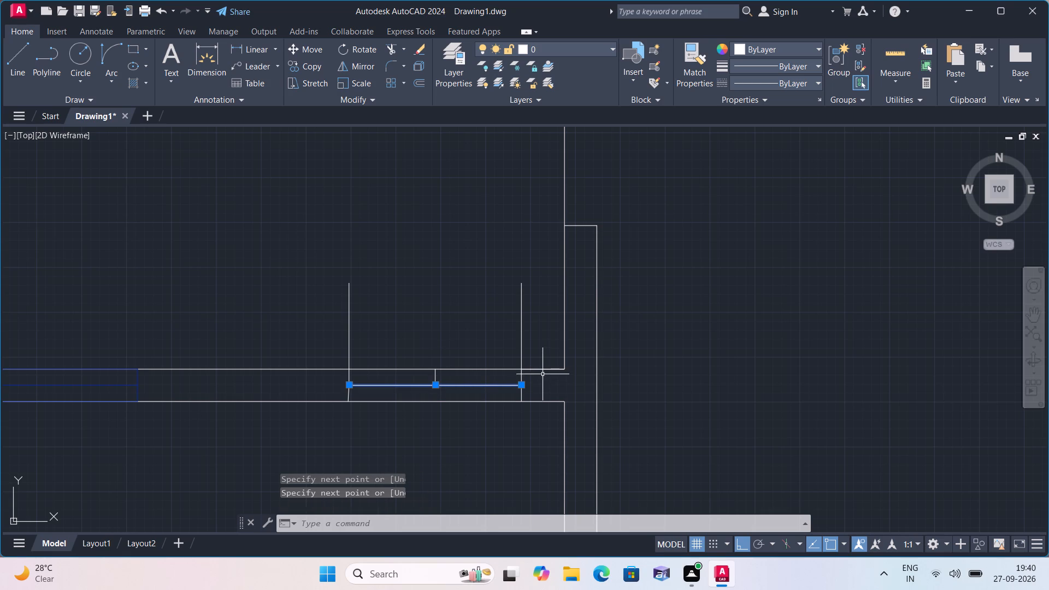
{"action": "left_click", "coordinate": [545, 369]}
{"action": "key", "text": "Delete"}
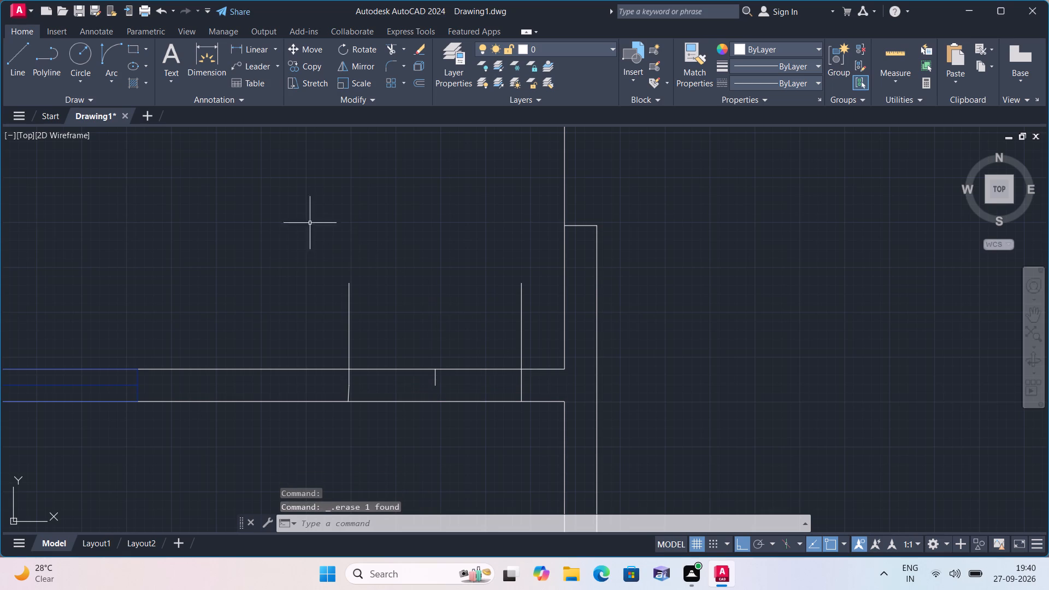
Draw a swing arc by start, end and direction from each door leaf's north end to the opening's centre on the wall's north line.
{"action": "left_click", "coordinate": [115, 81]}
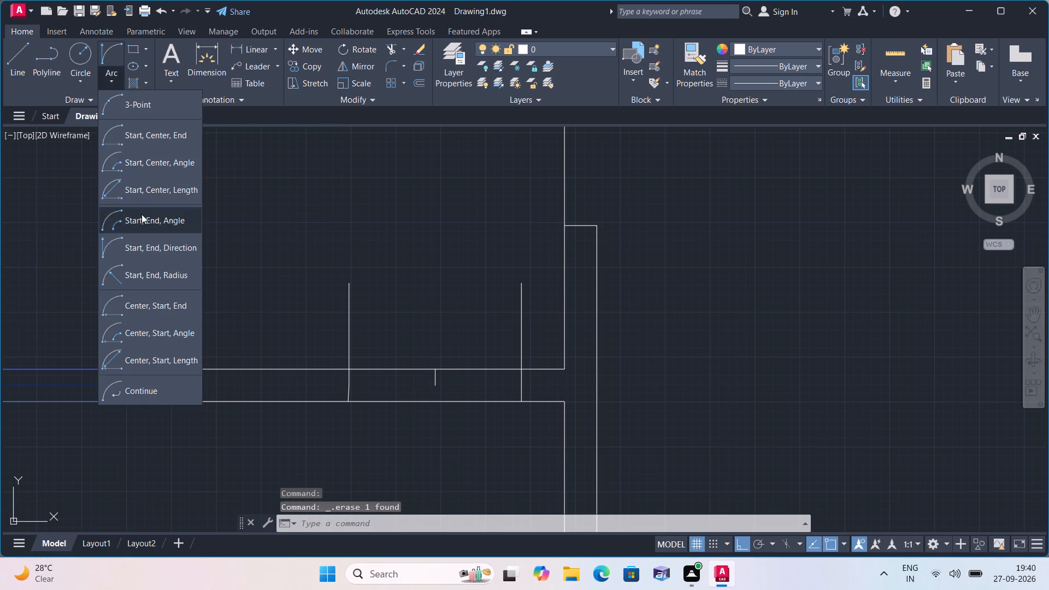
{"action": "left_click", "coordinate": [146, 248]}
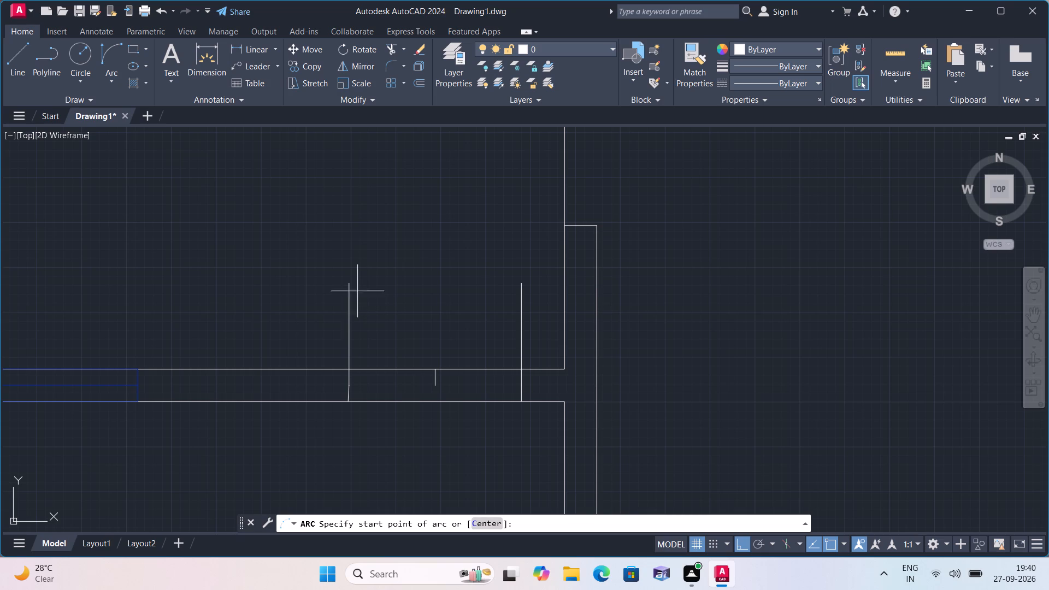
{"action": "left_click", "coordinate": [350, 283]}
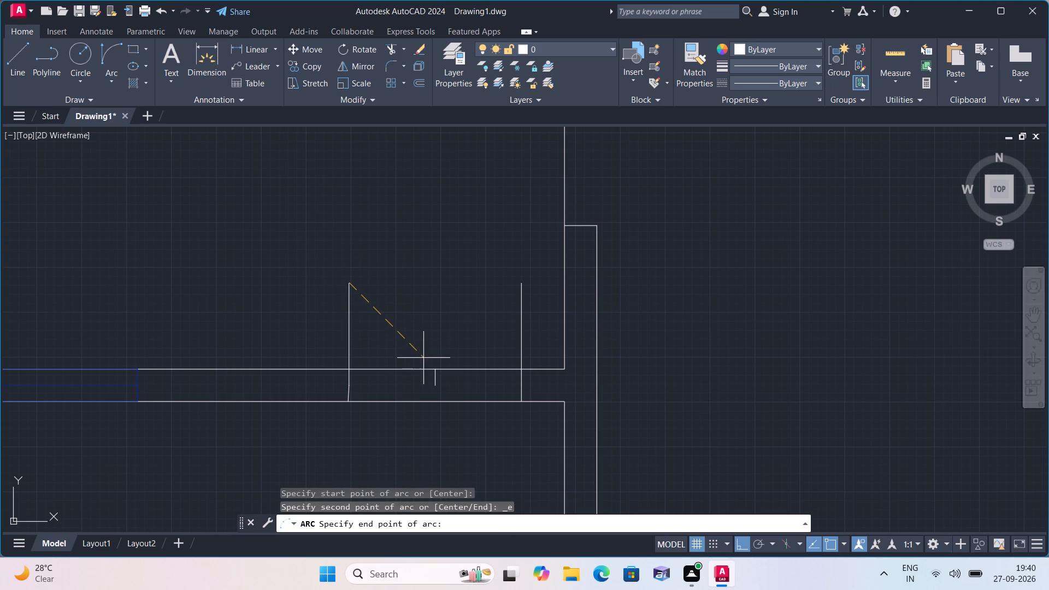
{"action": "left_click", "coordinate": [435, 370]}
{"action": "left_click", "coordinate": [417, 274]}
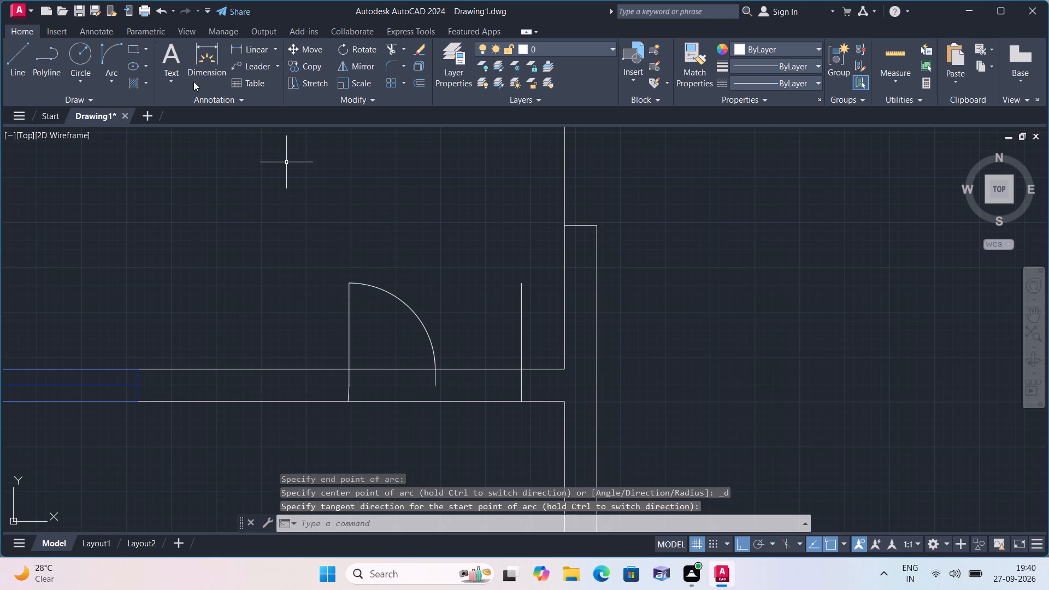
{"action": "left_click", "coordinate": [113, 79]}
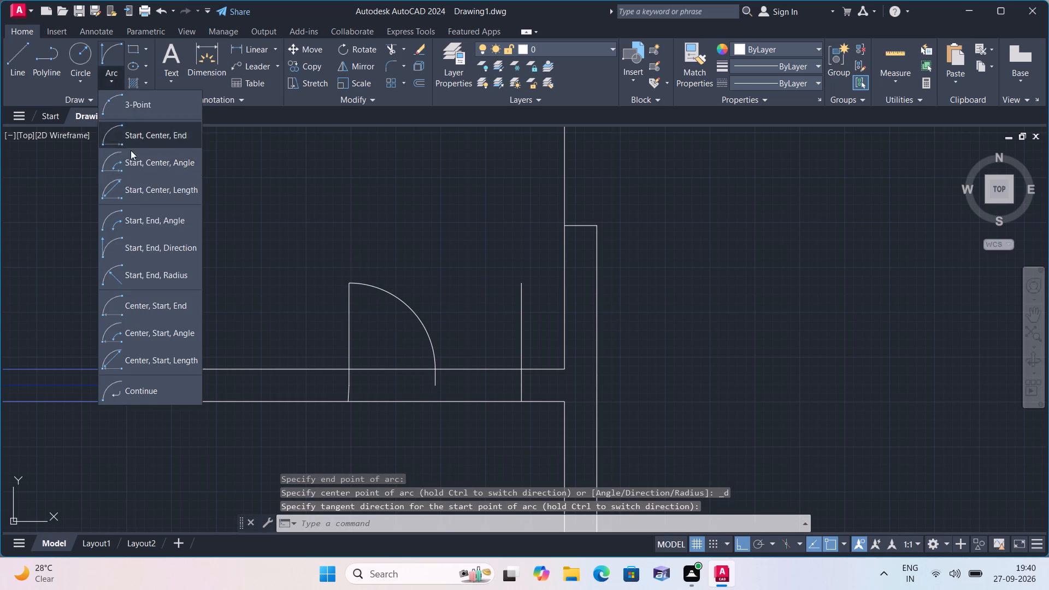
{"action": "left_click", "coordinate": [163, 249]}
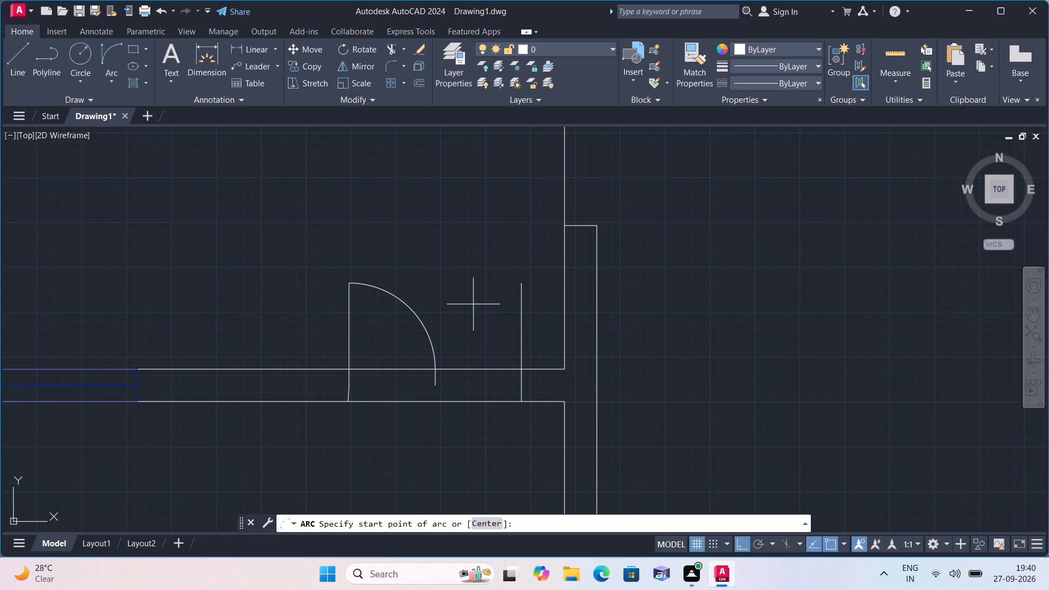
{"action": "left_click", "coordinate": [524, 282]}
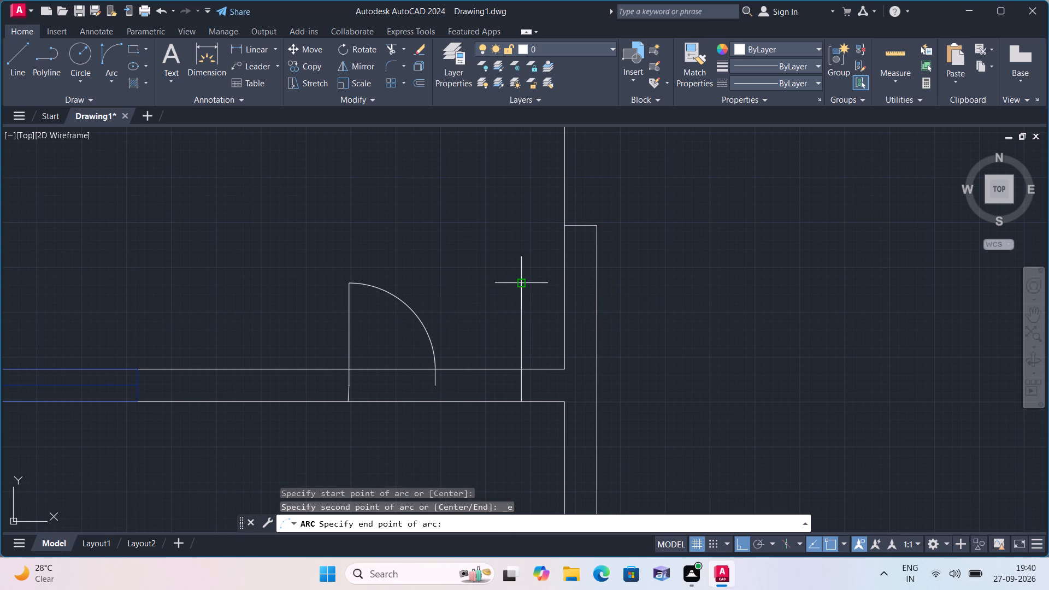
{"action": "left_click", "coordinate": [433, 369]}
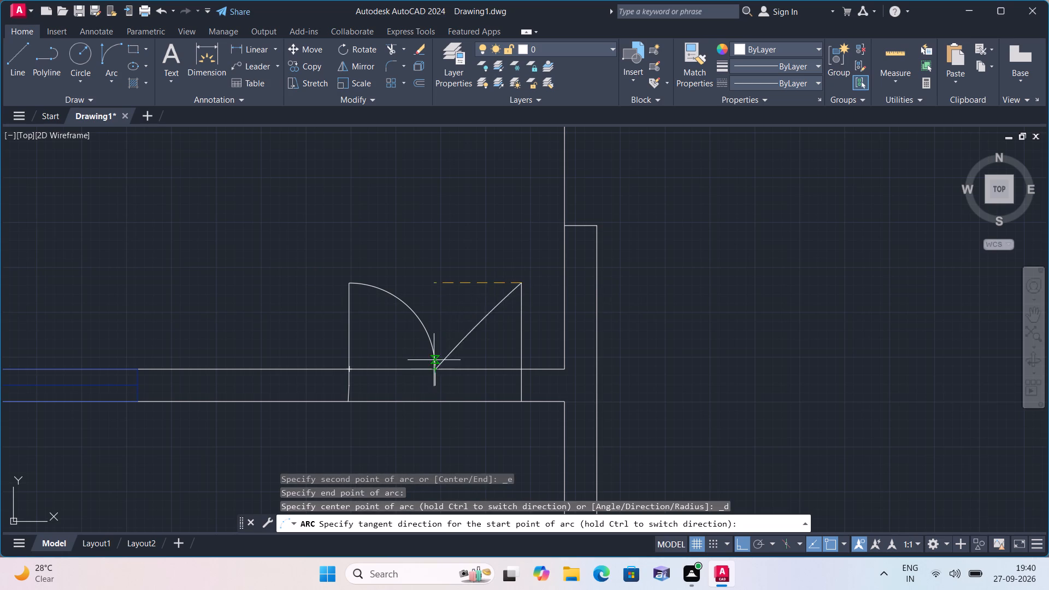
{"action": "left_click", "coordinate": [420, 290]}
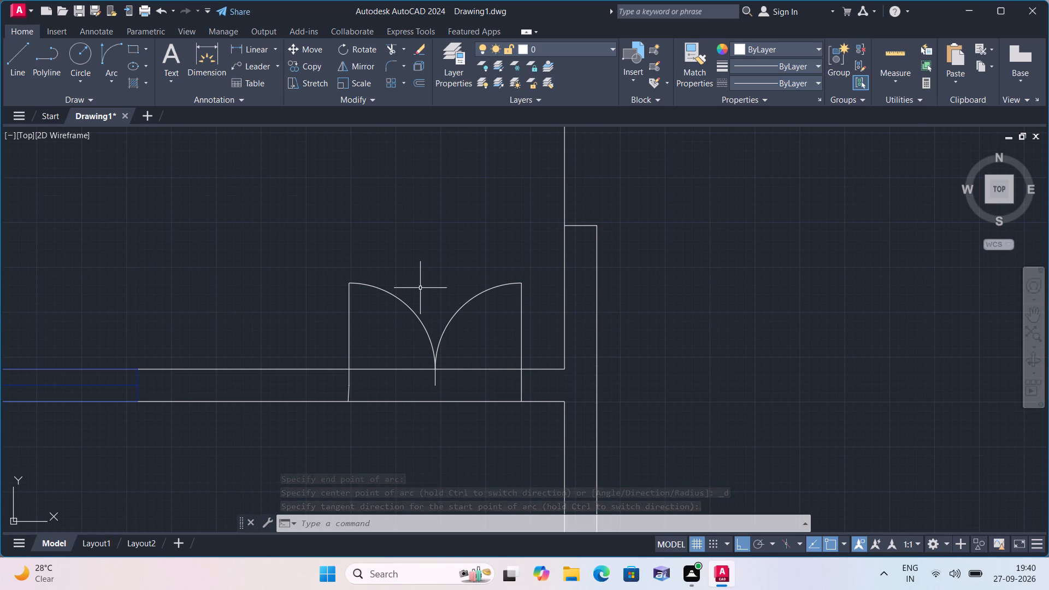
Trim the wall's north line between the two door leaves and remove the short centre mark in the opening.
{"action": "scroll", "coordinate": [420, 288], "scroll_direction": "down", "scroll_amount": 1}
{"action": "scroll", "coordinate": [420, 288], "scroll_direction": "up", "scroll_amount": 1}
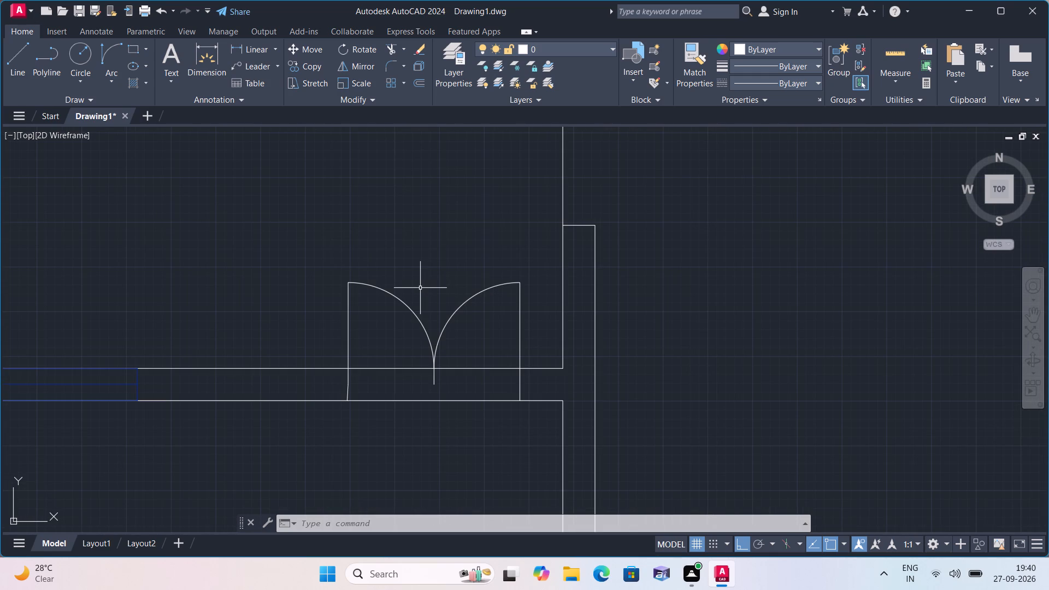
{"action": "type", "text": "tr"}
{"action": "type", "text": "im"}
{"action": "key", "text": "space"}
{"action": "left_click", "coordinate": [402, 358]}
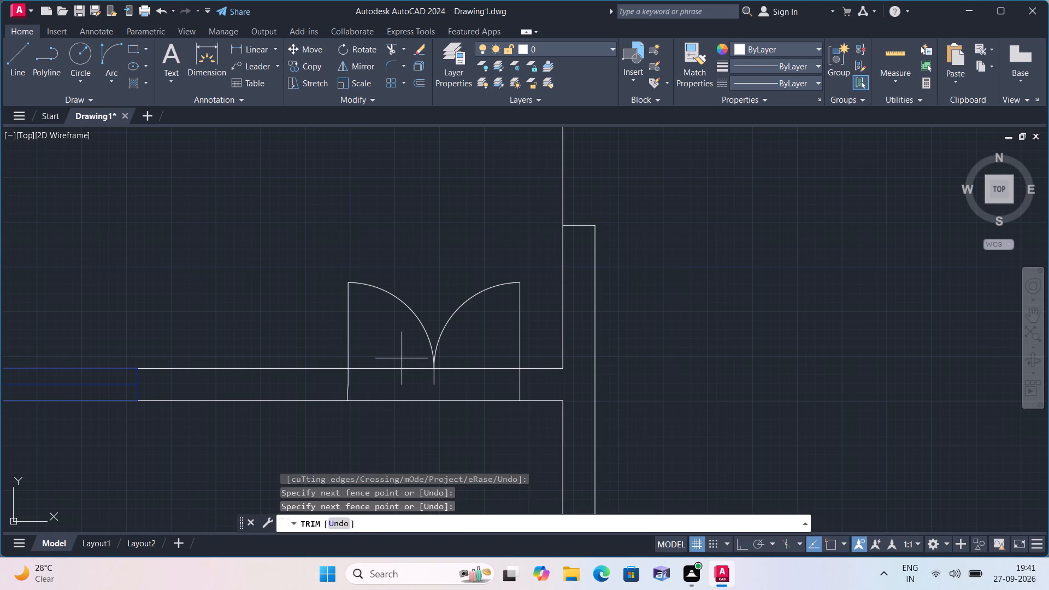
{"action": "left_click", "coordinate": [403, 376]}
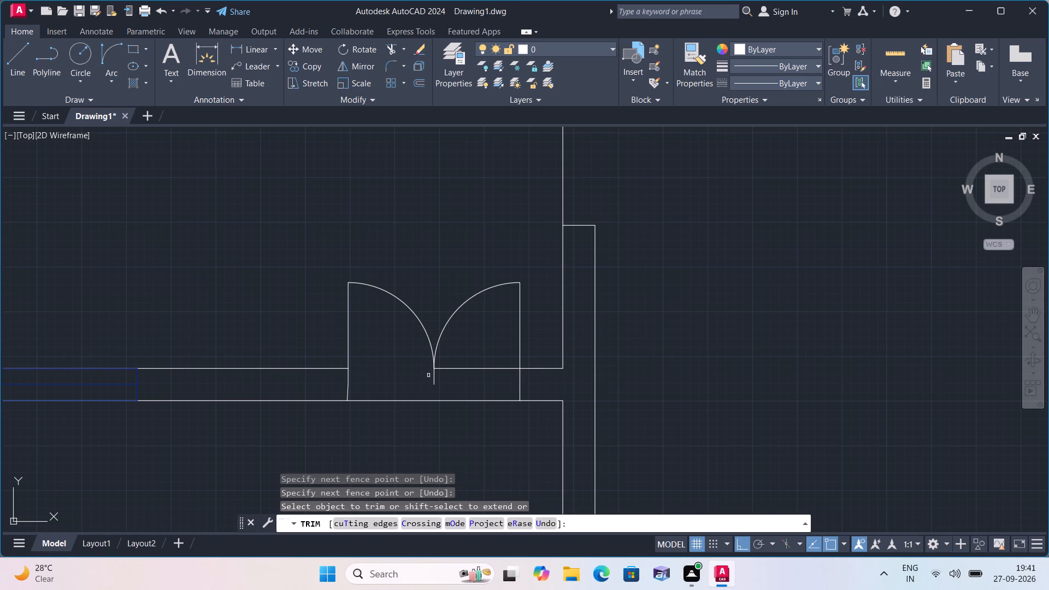
{"action": "left_click_drag", "start_coordinate": [432, 373], "coordinate": [439, 371]}
{"action": "left_click", "coordinate": [452, 368]}
{"action": "scroll", "coordinate": [452, 368], "scroll_direction": "down", "scroll_amount": 1}
{"action": "key", "text": "Escape"}
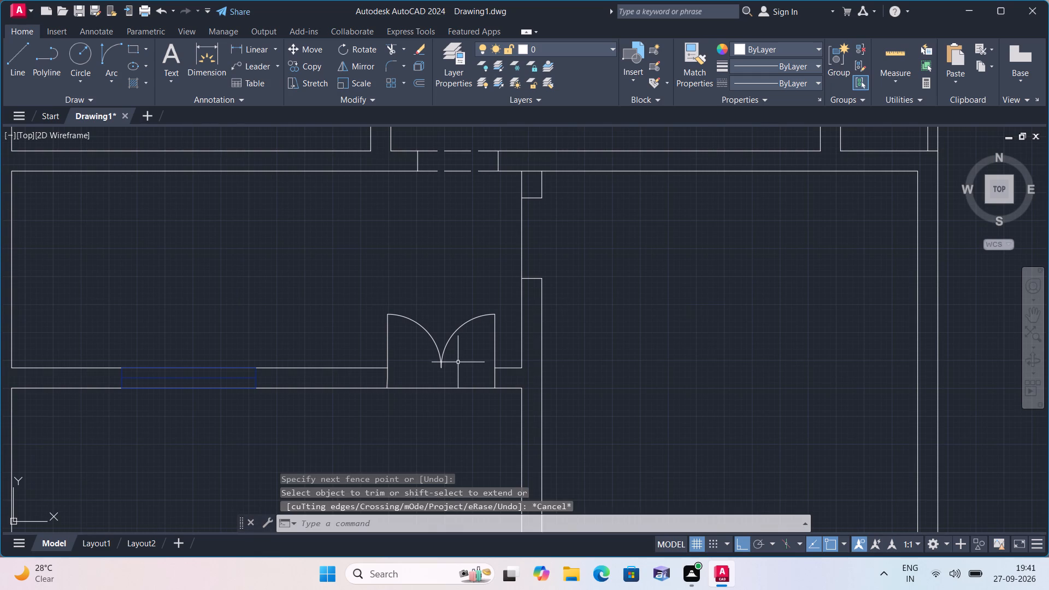
Outline steps below the double door: from the wall's south line just west of it, draw 1'6", 10" and 10" south, then east to the partition.
{"action": "scroll", "coordinate": [462, 365], "scroll_direction": "down", "scroll_amount": 1}
{"action": "middle_click", "coordinate": [470, 353]}
{"action": "type", "text": "l"}
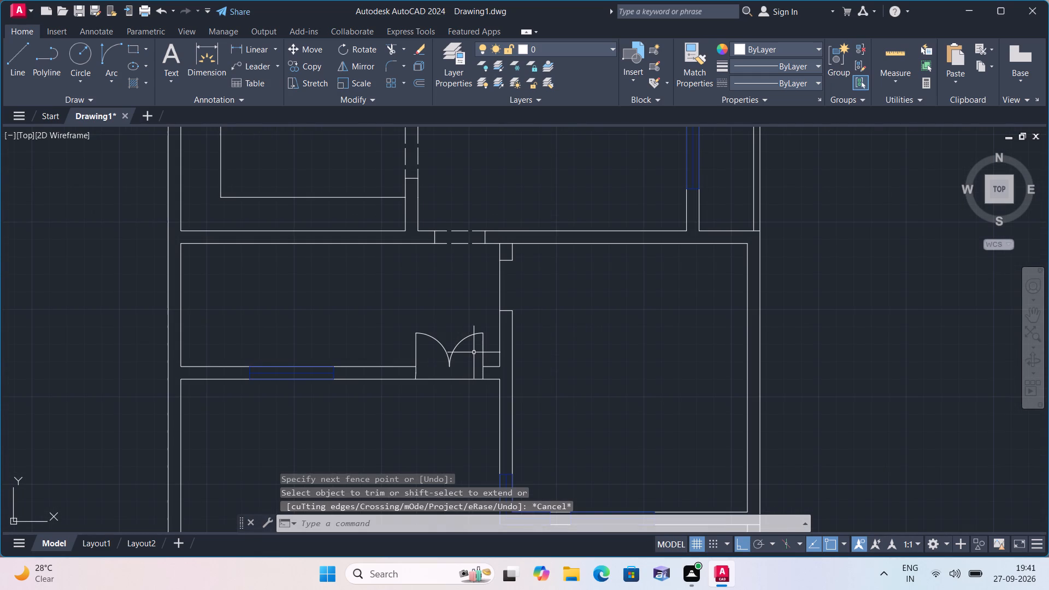
{"action": "key", "text": "space"}
{"action": "scroll", "coordinate": [403, 387], "scroll_direction": "up", "scroll_amount": 1}
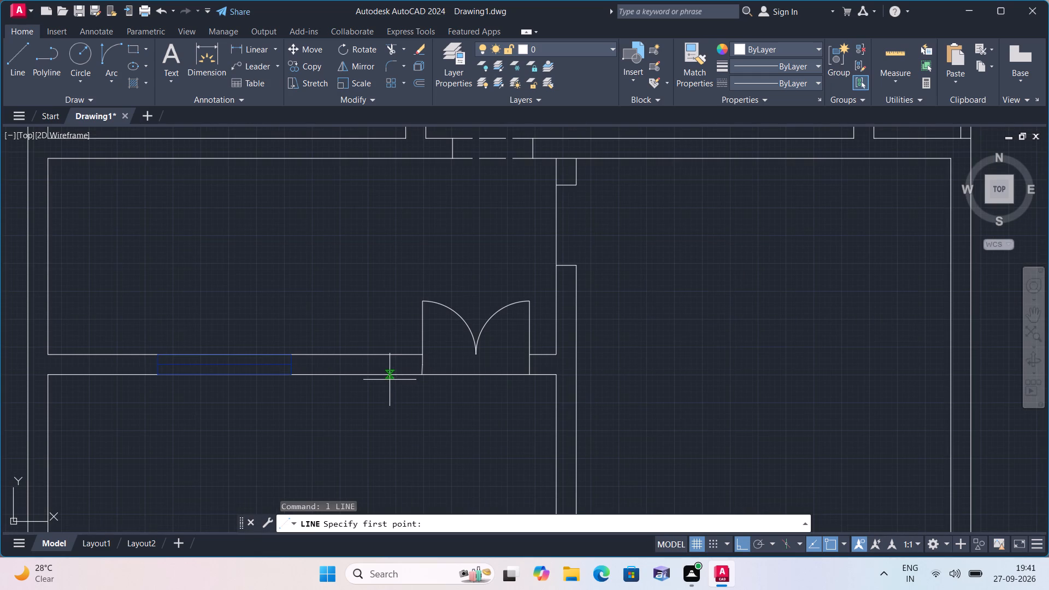
{"action": "left_click", "coordinate": [389, 373]}
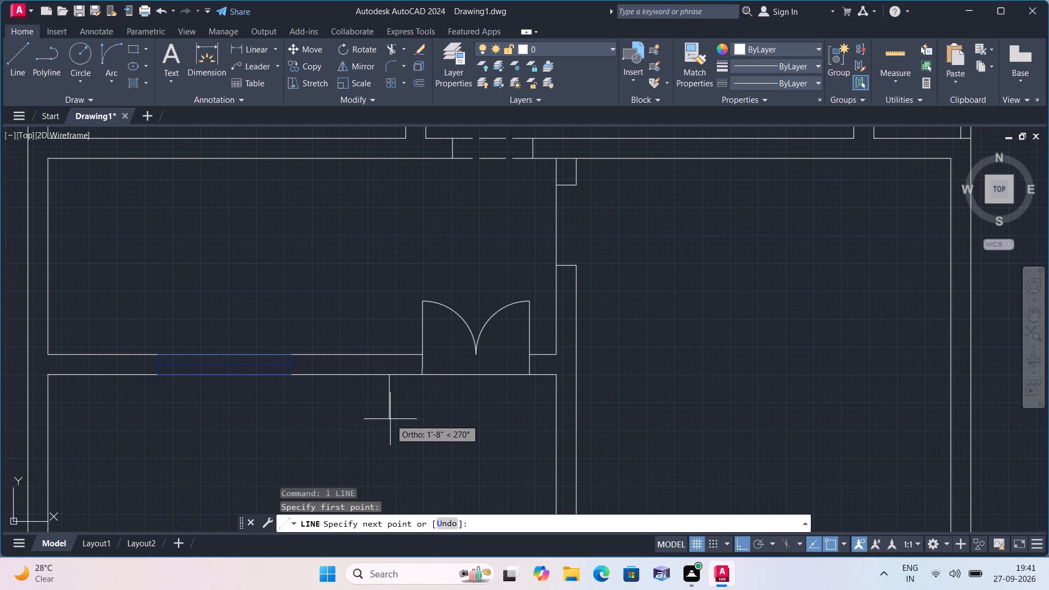
{"action": "type", "text": "1'6\""}
{"action": "key", "text": "space"}
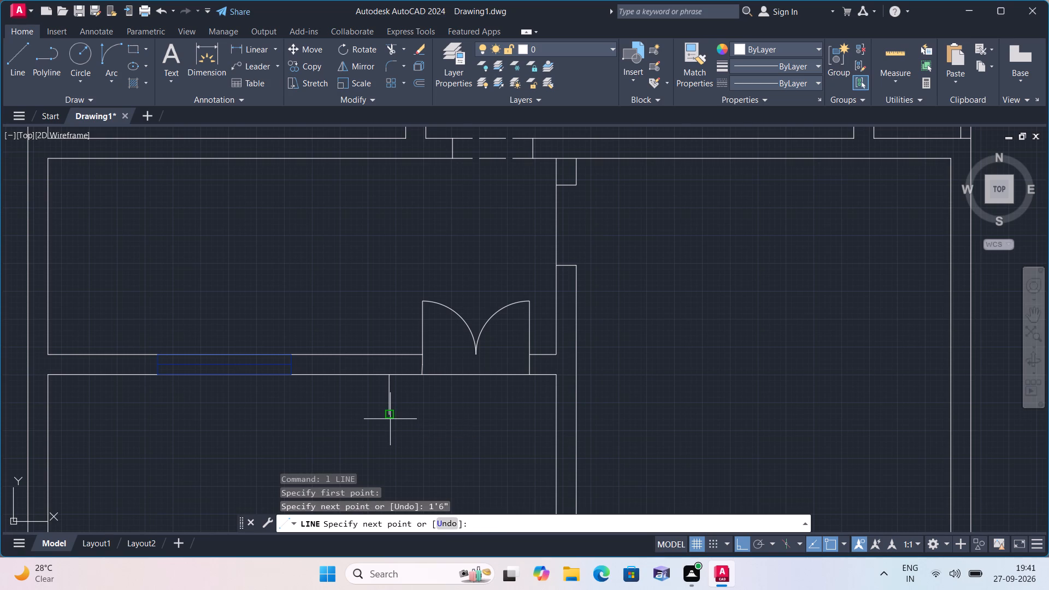
{"action": "type", "text": "10\""}
{"action": "key", "text": "space"}
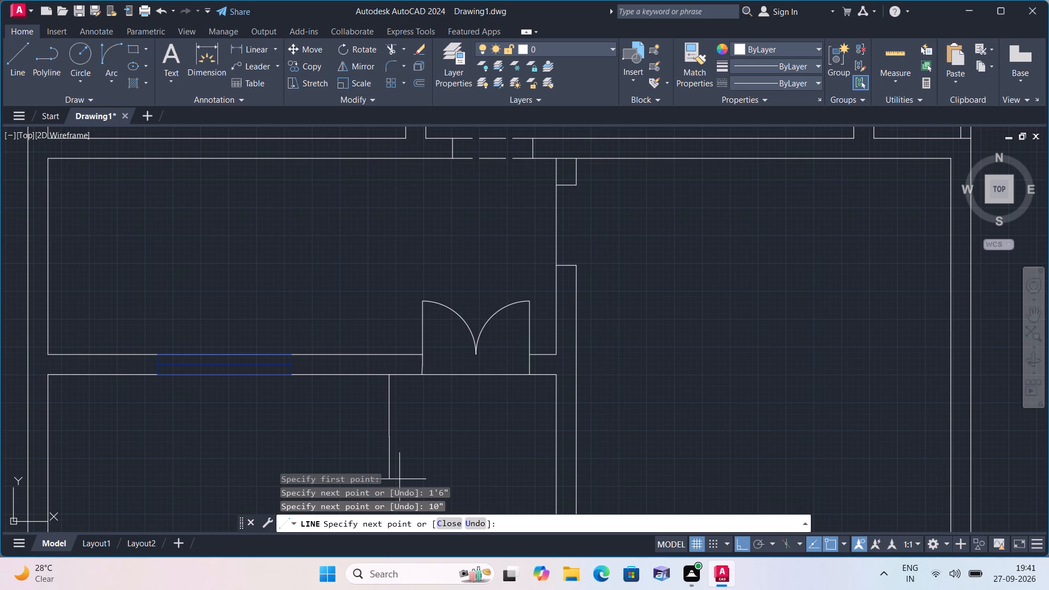
{"action": "type", "text": "10\""}
{"action": "key", "text": "space"}
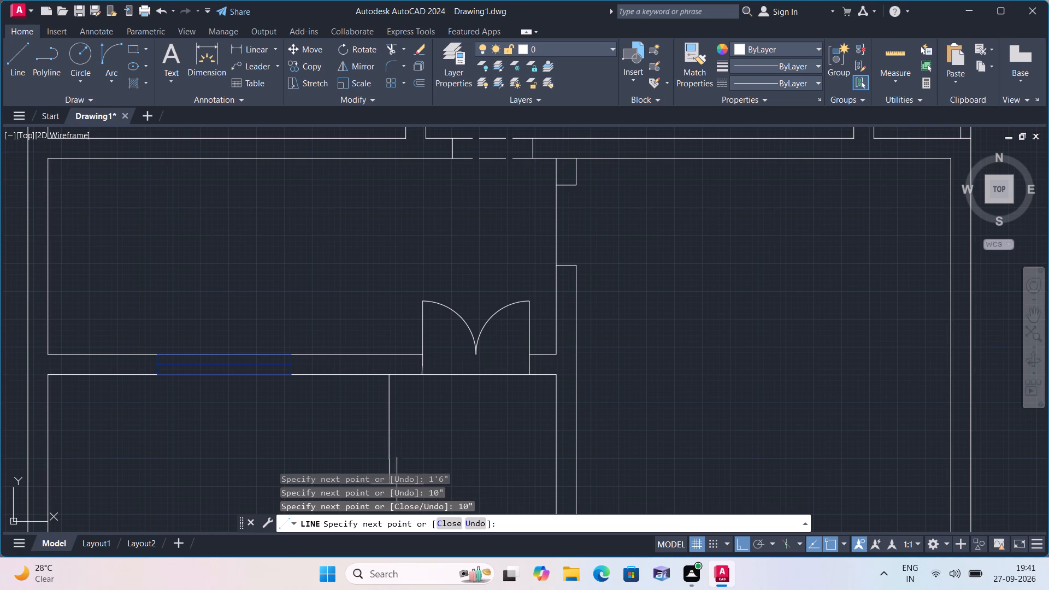
{"action": "left_click", "coordinate": [561, 458]}
{"action": "key", "text": "space"}
Draw two tread lines east to the partition from the step outline's points at 2'4" and 1'6" south of the wall.
{"action": "key", "text": "space"}
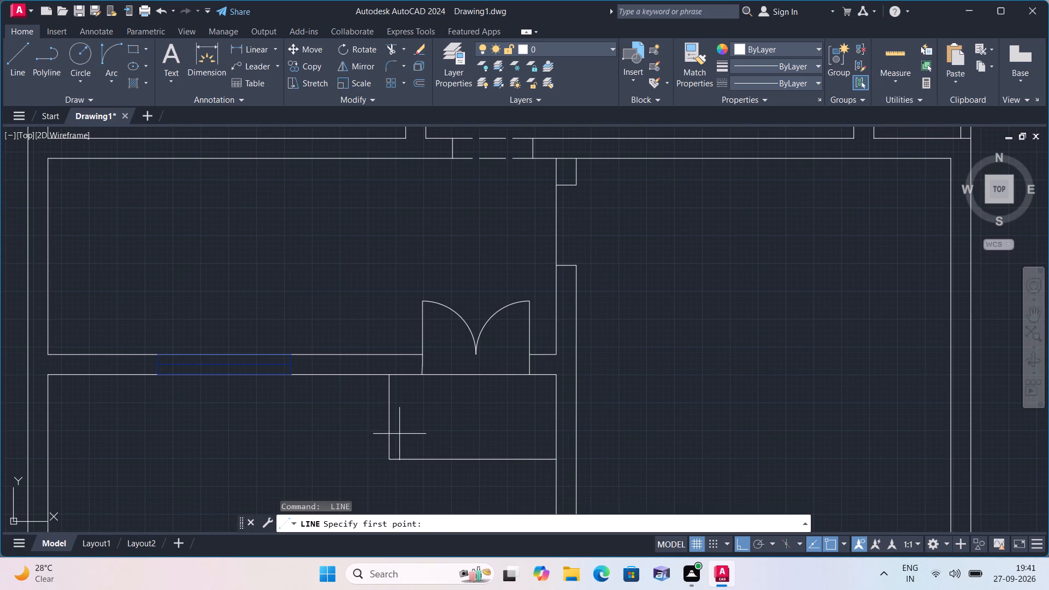
{"action": "left_click", "coordinate": [386, 433]}
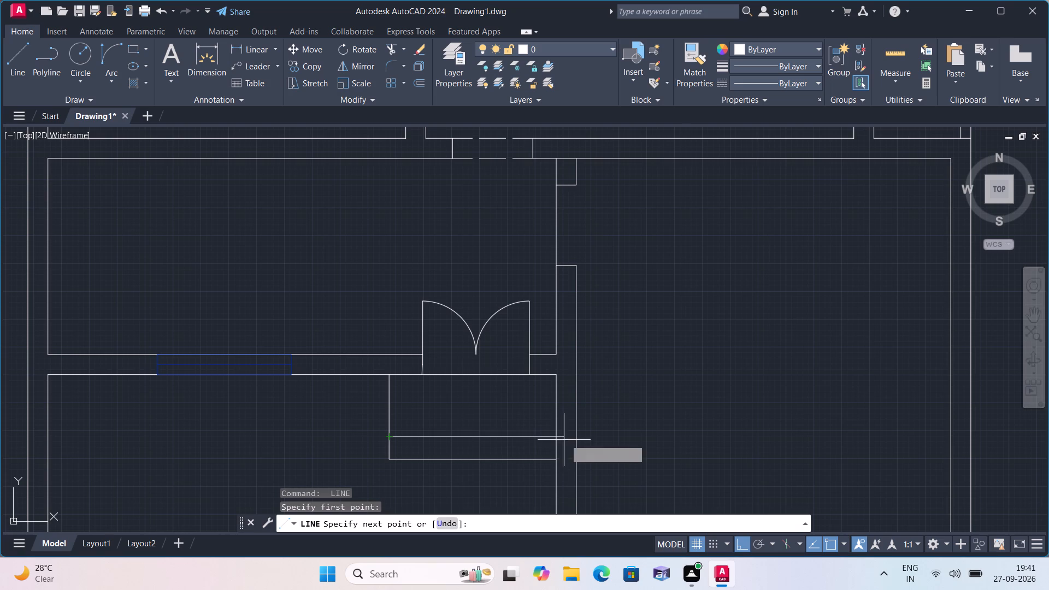
{"action": "left_click", "coordinate": [552, 438]}
{"action": "key", "text": "space"}
{"action": "key", "text": "space"}
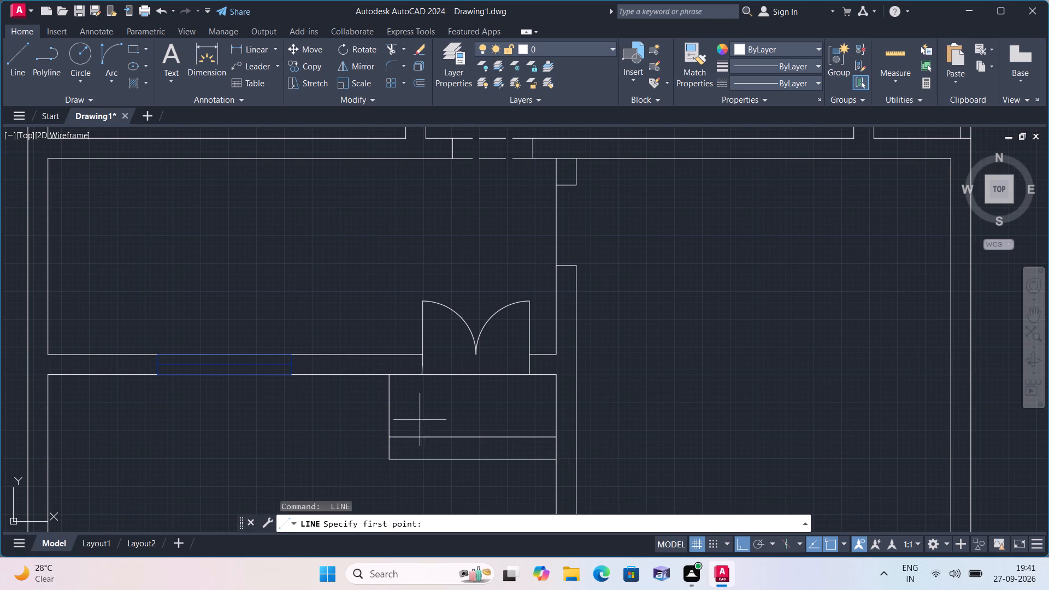
{"action": "left_click", "coordinate": [387, 412]}
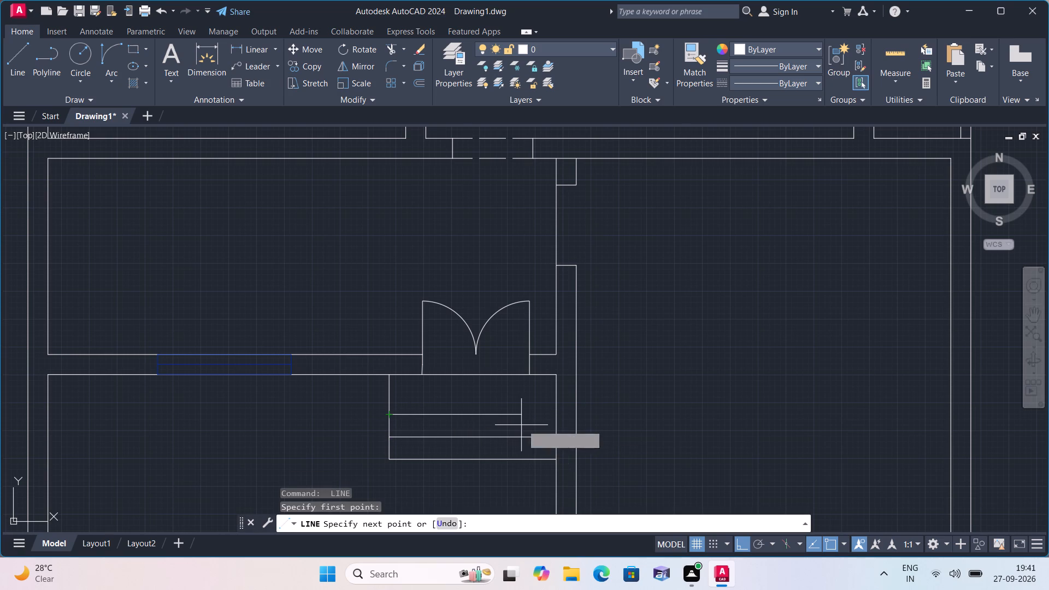
{"action": "left_click", "coordinate": [553, 412]}
{"action": "key", "text": "space"}
Offset the south face line of the southeast room's south wall 9' to the south.
{"action": "scroll", "coordinate": [553, 411], "scroll_direction": "down", "scroll_amount": 2}
{"action": "middle_click_drag", "start_coordinate": [535, 424], "coordinate": [532, 363]}
{"action": "scroll", "coordinate": [484, 398], "scroll_direction": "up", "scroll_amount": 1}
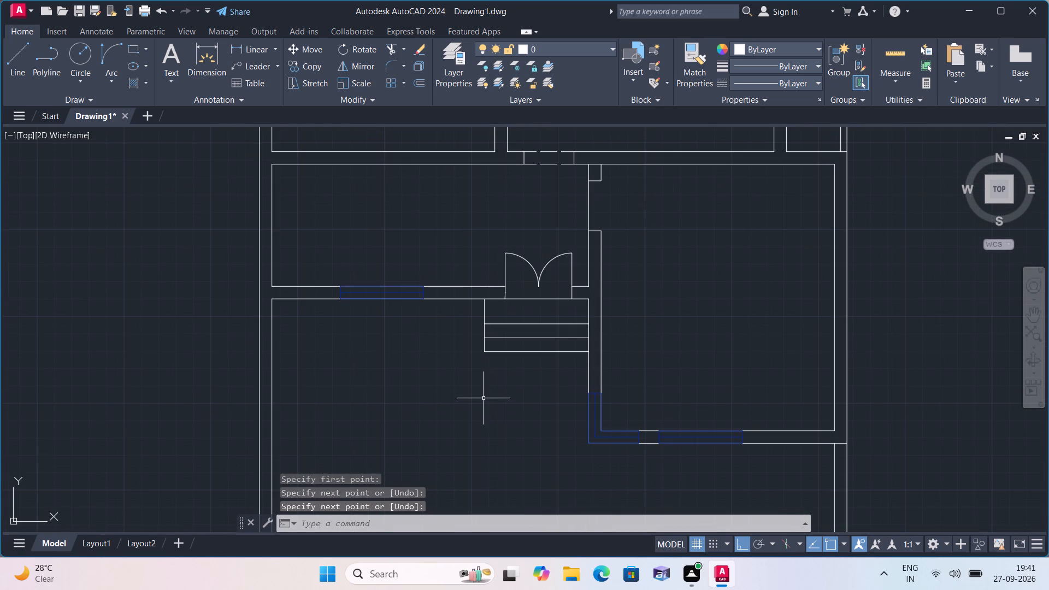
{"action": "scroll", "coordinate": [484, 398], "scroll_direction": "down", "scroll_amount": 1}
{"action": "middle_click_drag", "start_coordinate": [481, 403], "coordinate": [481, 329]}
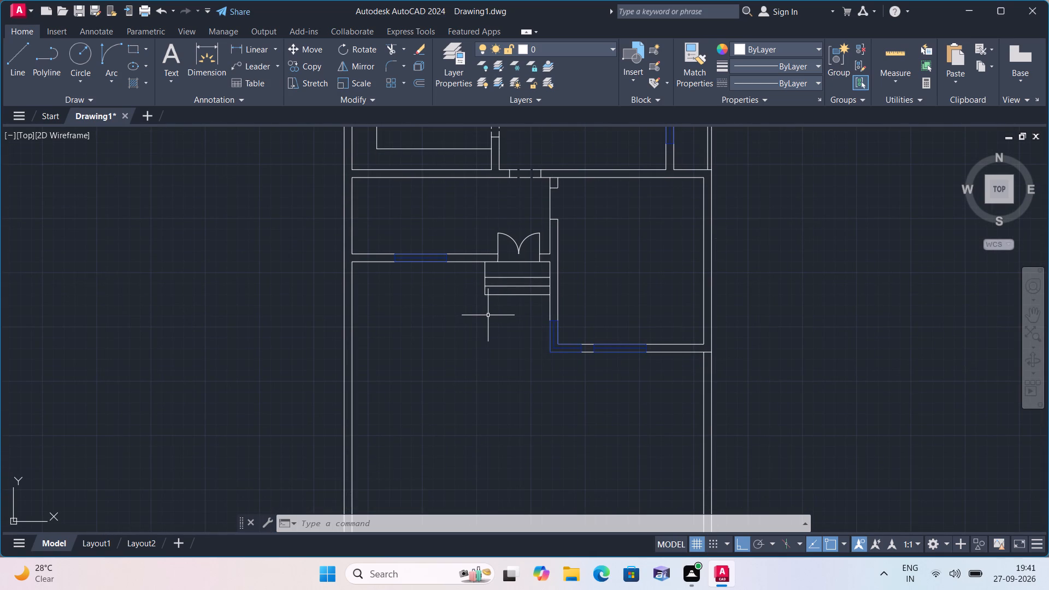
{"action": "middle_click_drag", "start_coordinate": [488, 319], "coordinate": [482, 279]}
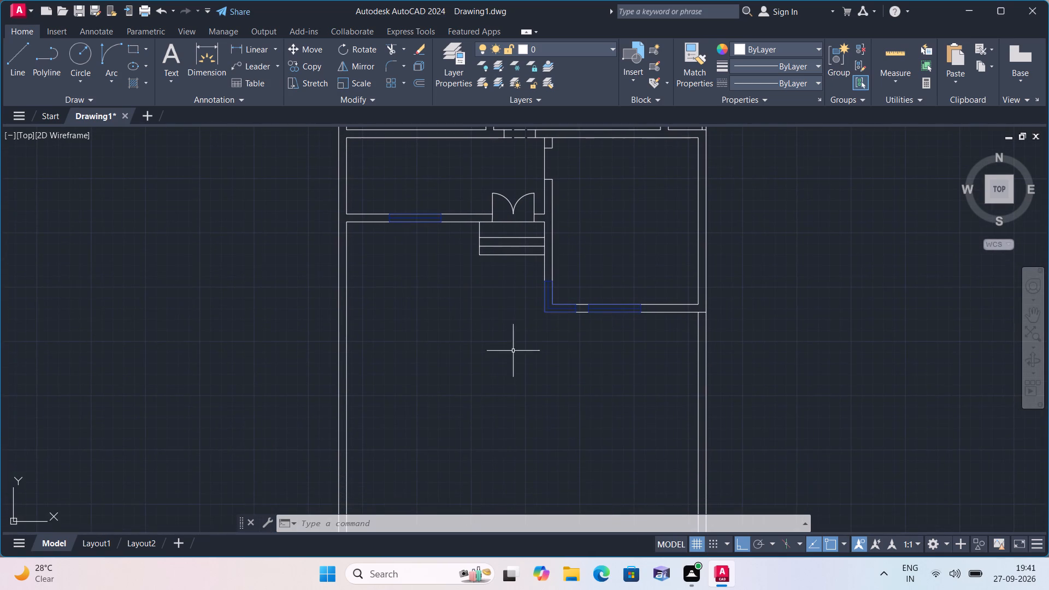
{"action": "middle_click_drag", "start_coordinate": [517, 376], "coordinate": [499, 337]}
{"action": "type", "text": "offset"}
{"action": "key", "text": "space"}
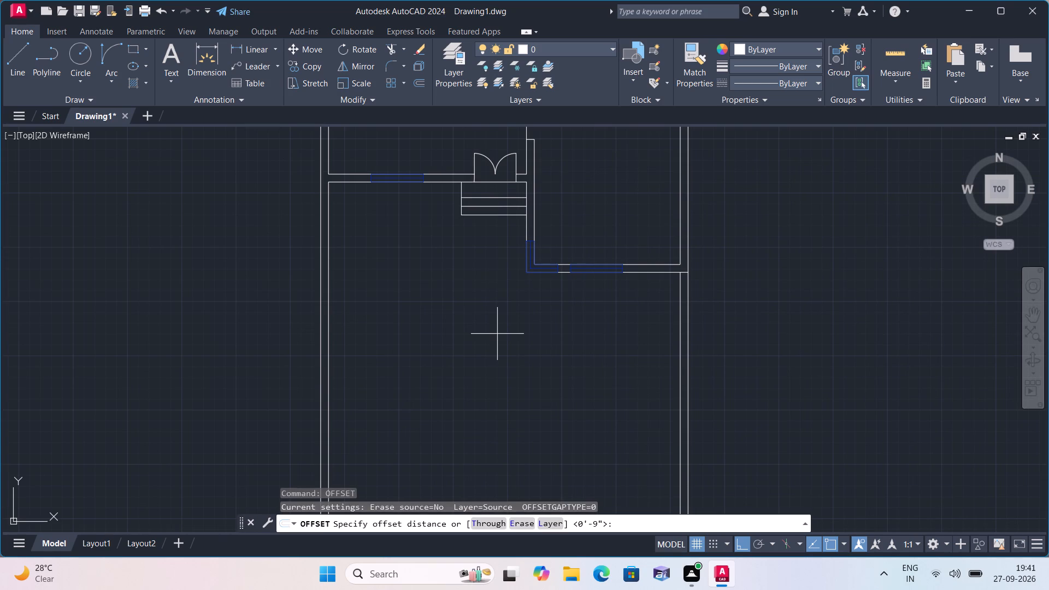
{"action": "type", "text": "9'"}
{"action": "key", "text": "space"}
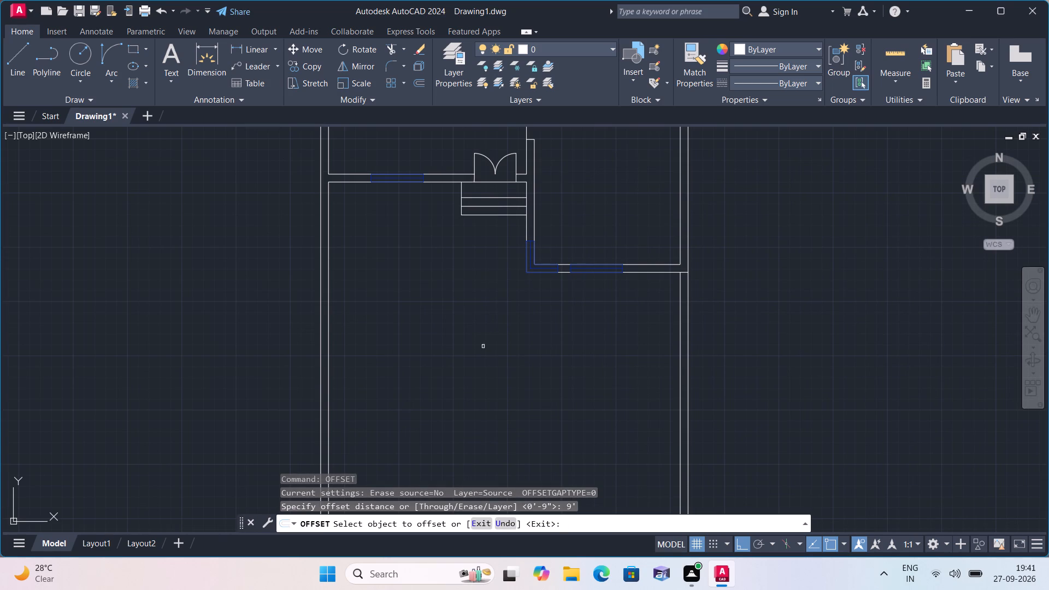
{"action": "left_click", "coordinate": [672, 275]}
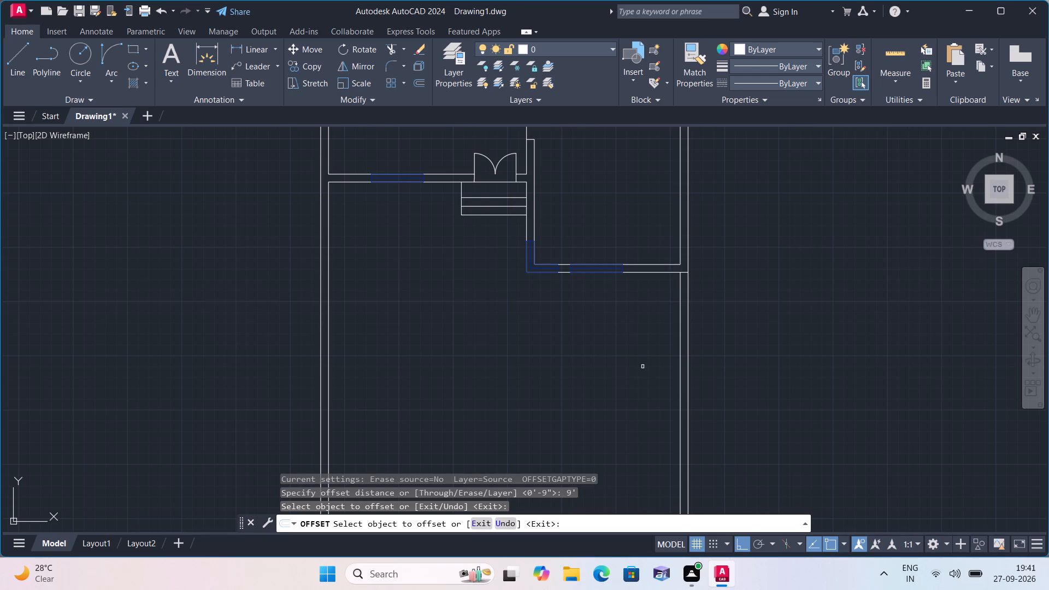
{"action": "middle_click_drag", "start_coordinate": [633, 377], "coordinate": [610, 302]}
{"action": "scroll", "coordinate": [604, 284], "scroll_direction": "down", "scroll_amount": 1}
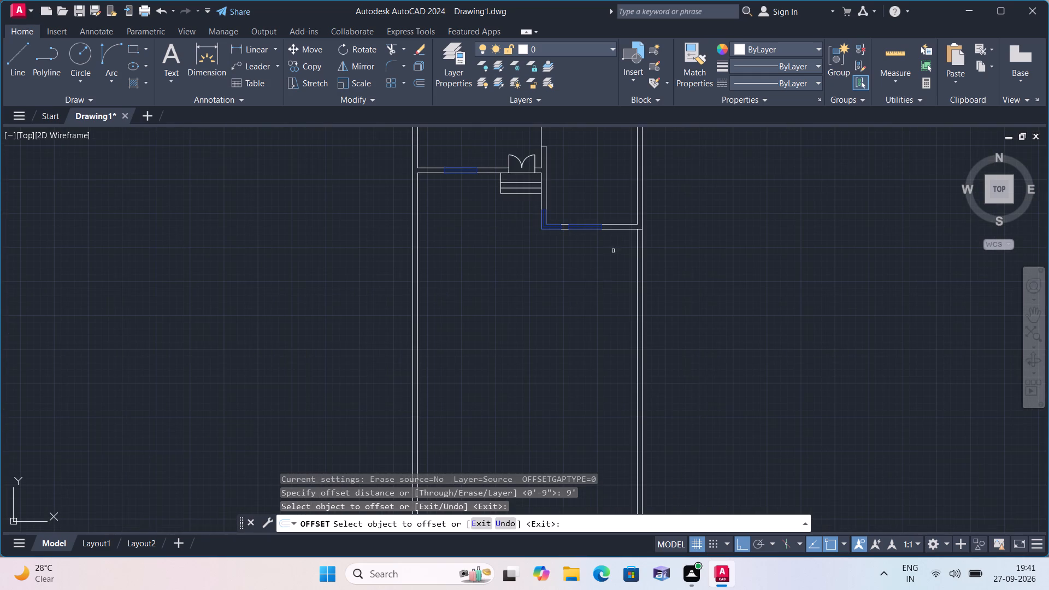
{"action": "left_click", "coordinate": [614, 230]}
{"action": "left_click", "coordinate": [587, 318]}
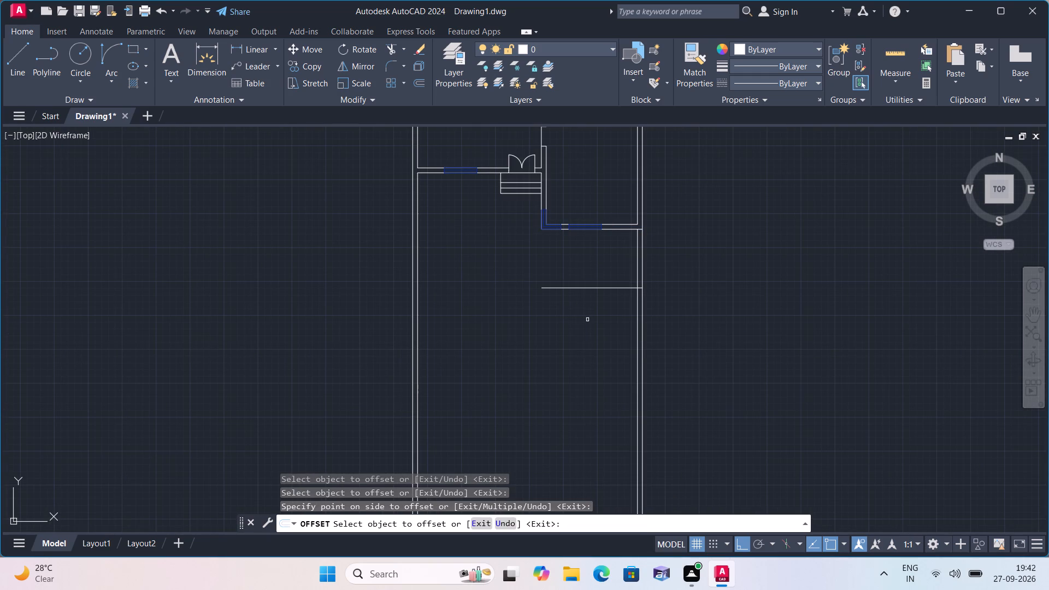
{"action": "middle_click_drag", "start_coordinate": [587, 319], "coordinate": [598, 353]}
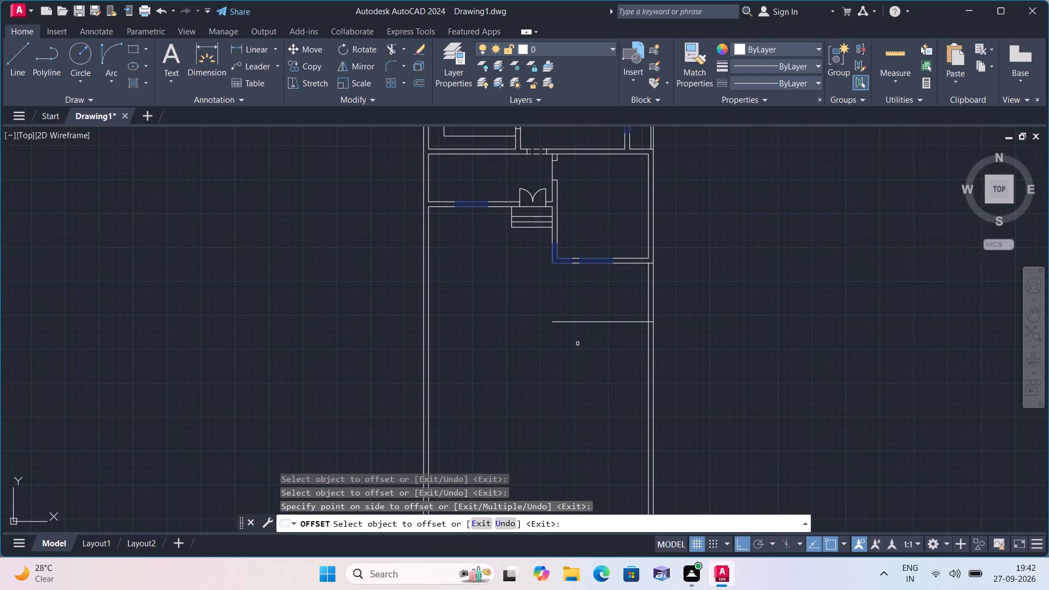
{"action": "key", "text": "space"}
Offset the line south of the southeast room 9" to the south to form a new wall.
{"action": "key", "text": "space"}
{"action": "type", "text": "9\""}
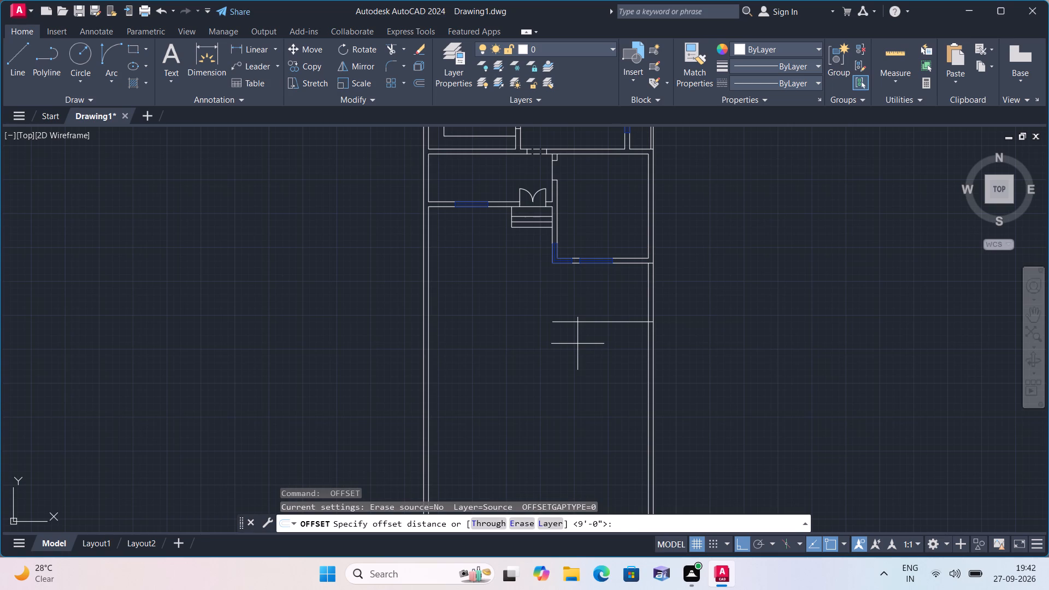
{"action": "key", "text": "space"}
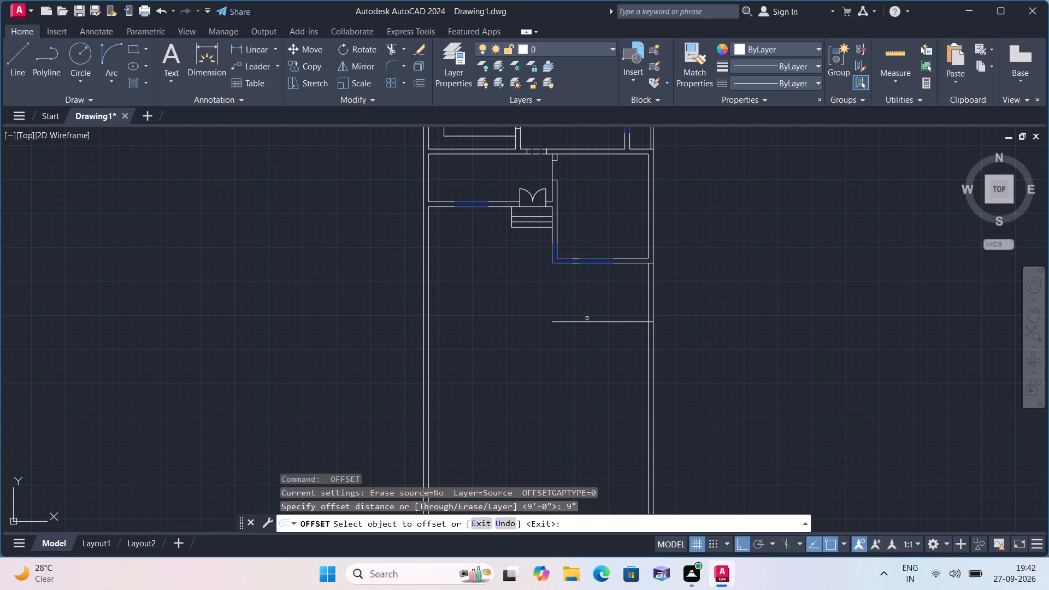
{"action": "left_click", "coordinate": [588, 322]}
{"action": "left_click", "coordinate": [593, 361]}
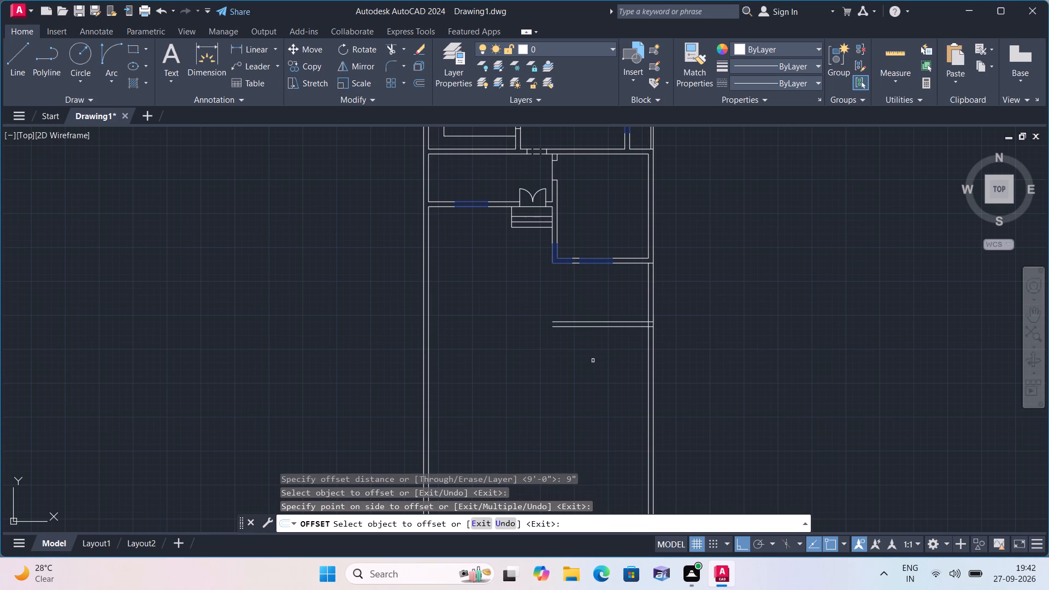
Offset the inner line of the east wall below the southeast room 14' to the west.
{"action": "key", "text": "space"}
{"action": "key", "text": "space"}
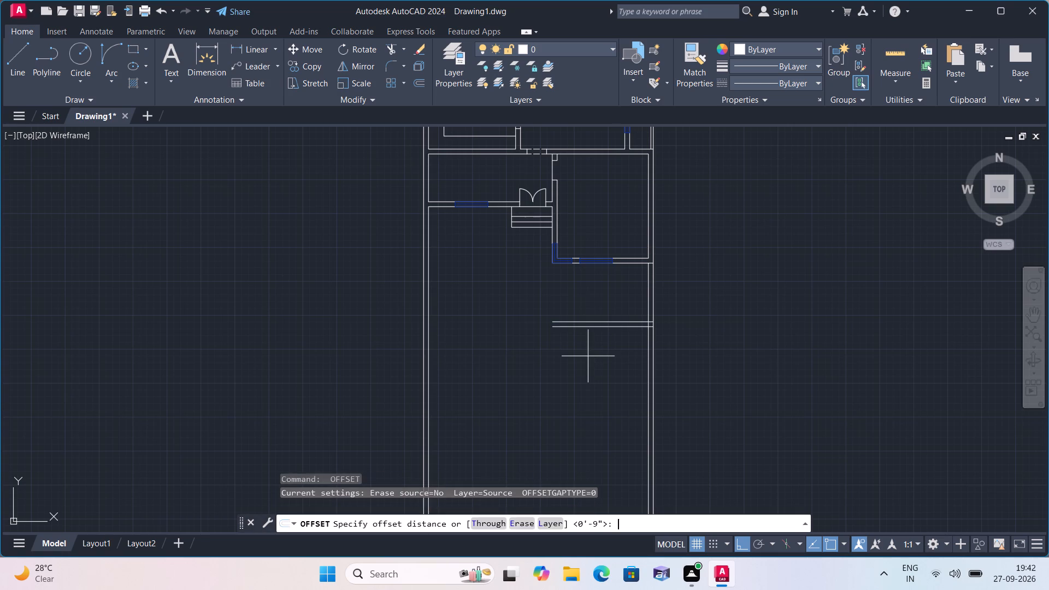
{"action": "type", "text": "14'"}
{"action": "key", "text": "space"}
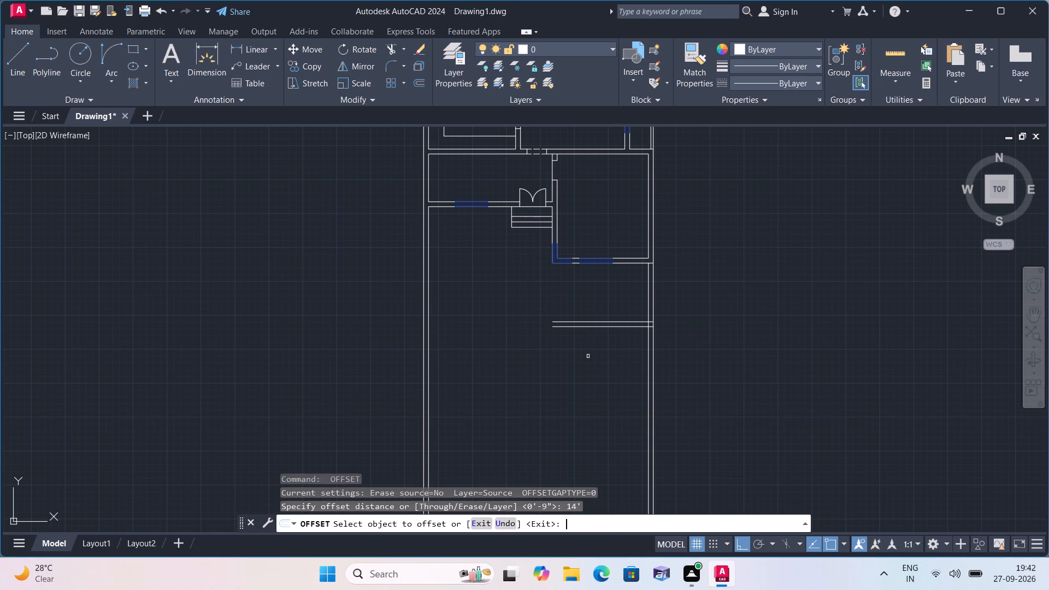
{"action": "scroll", "coordinate": [675, 262], "scroll_direction": "up", "scroll_amount": 3}
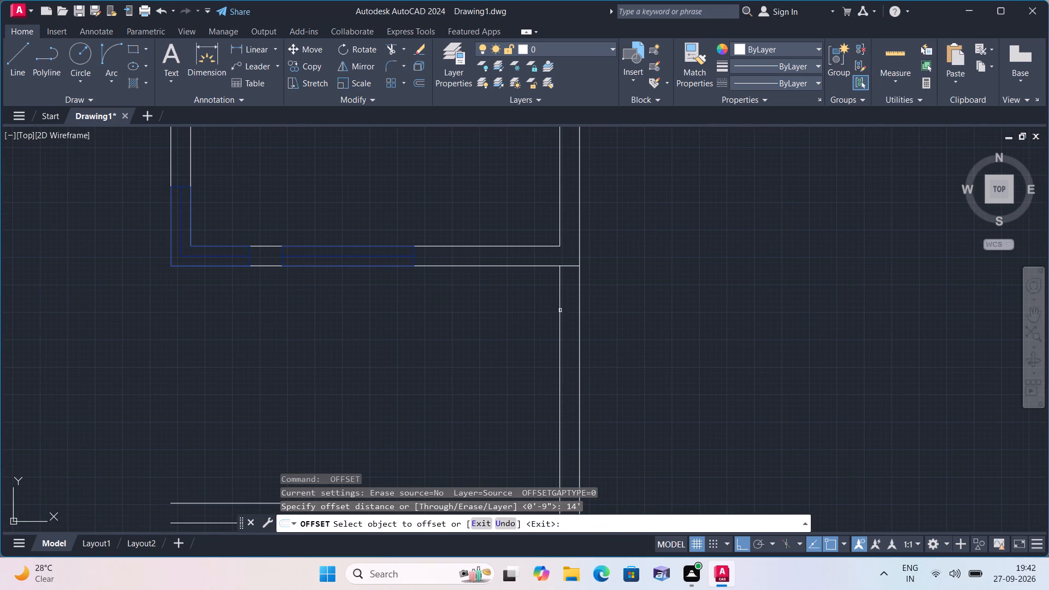
{"action": "left_click", "coordinate": [559, 314]}
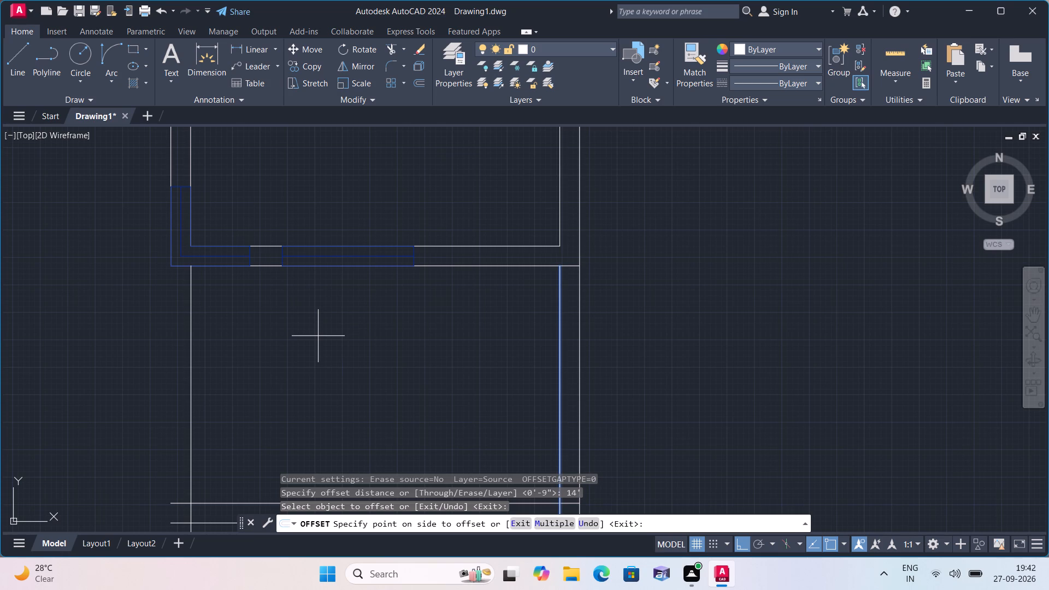
{"action": "left_click", "coordinate": [318, 336]}
{"action": "key", "text": "Escape"}
Trim the east wall's inner line below the southeast room and all vertical lines extending south of the new wall on the east side.
{"action": "middle_click_drag", "start_coordinate": [326, 340], "coordinate": [414, 323]}
{"action": "scroll", "coordinate": [417, 321], "scroll_direction": "down", "scroll_amount": 1}
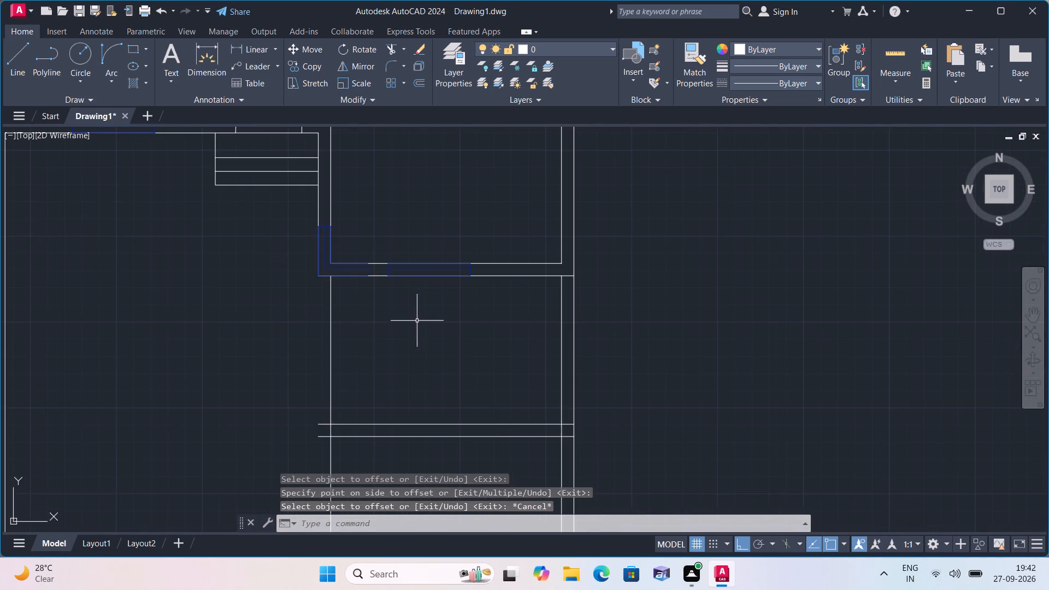
{"action": "scroll", "coordinate": [417, 321], "scroll_direction": "down", "scroll_amount": 1}
{"action": "type", "text": "tri"}
{"action": "scroll", "coordinate": [419, 318], "scroll_direction": "up", "scroll_amount": 1}
{"action": "type", "text": "m"}
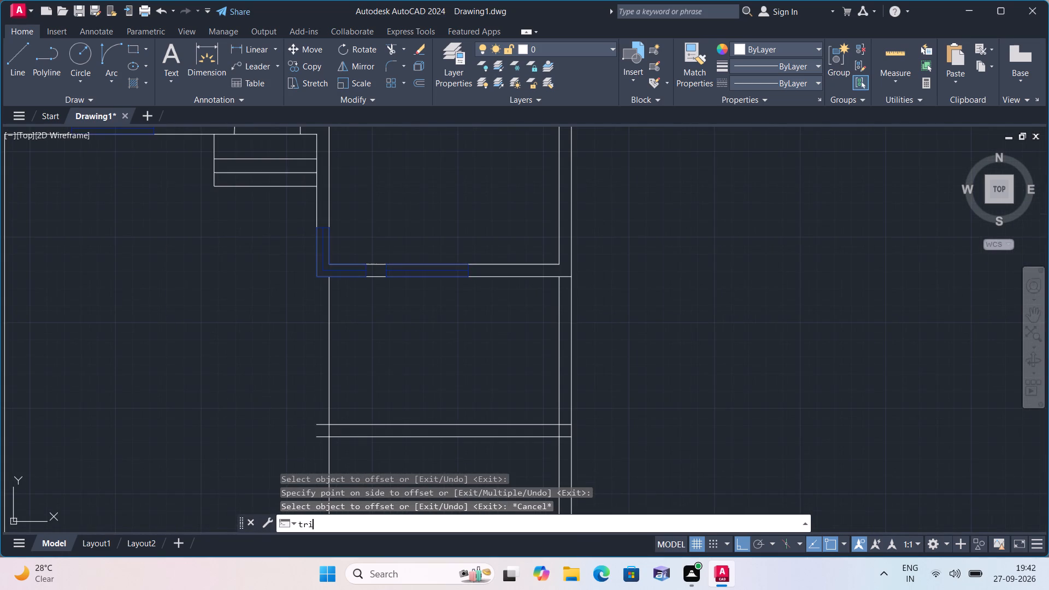
{"action": "key", "text": "space"}
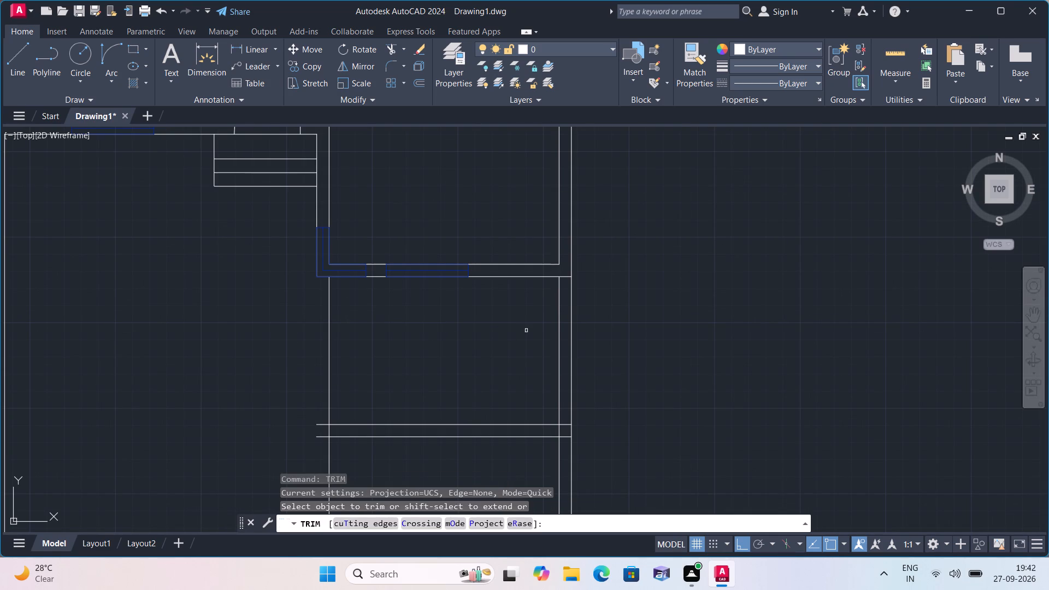
{"action": "left_click", "coordinate": [561, 331]}
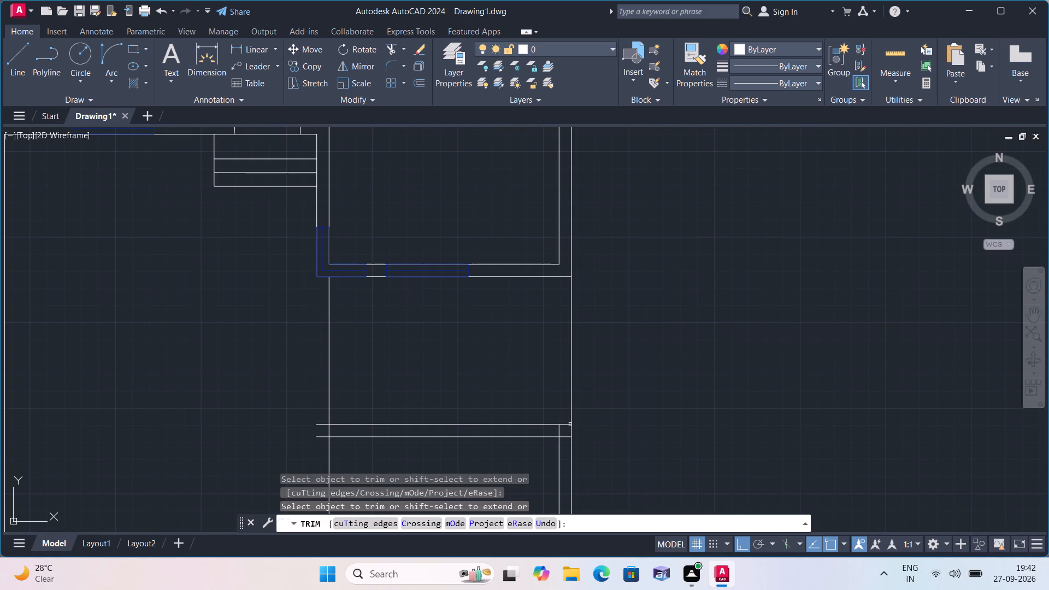
{"action": "left_click", "coordinate": [559, 428]}
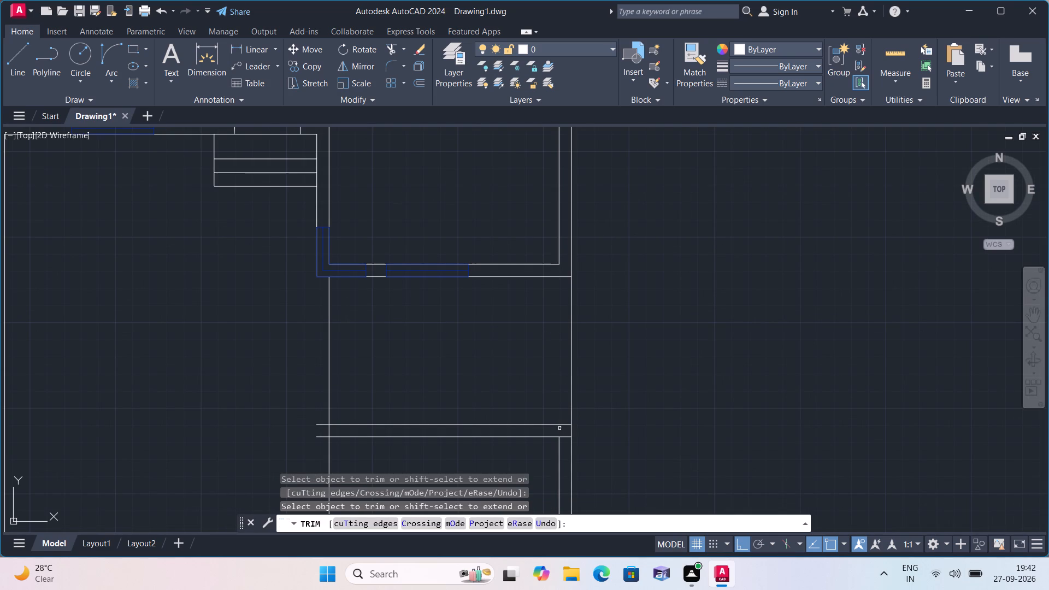
{"action": "middle_click_drag", "start_coordinate": [622, 453], "coordinate": [637, 383]}
{"action": "left_click", "coordinate": [644, 390]}
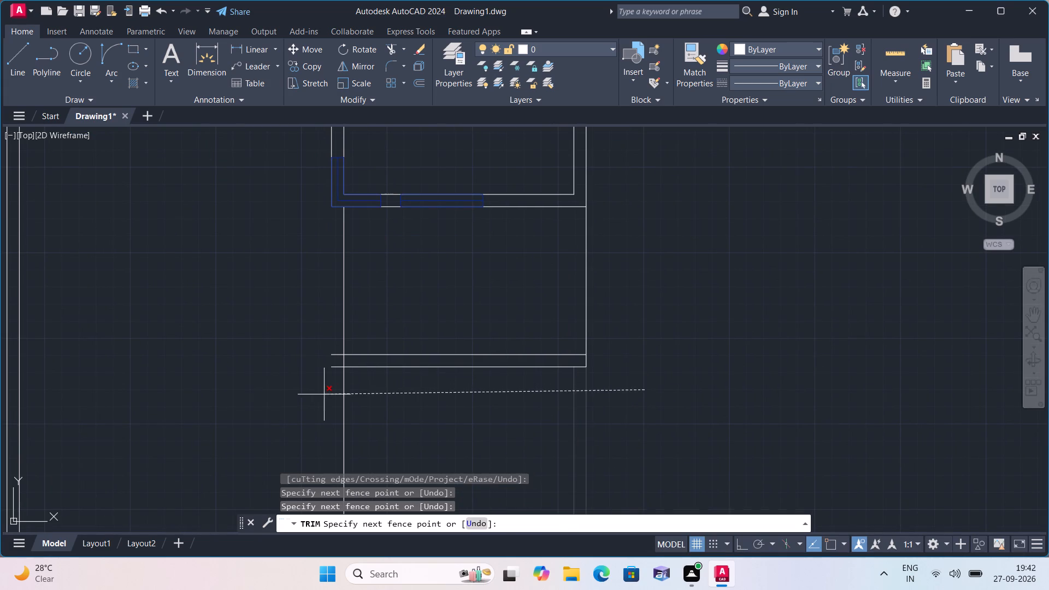
{"action": "left_click", "coordinate": [315, 397]}
{"action": "key", "text": "Escape"}
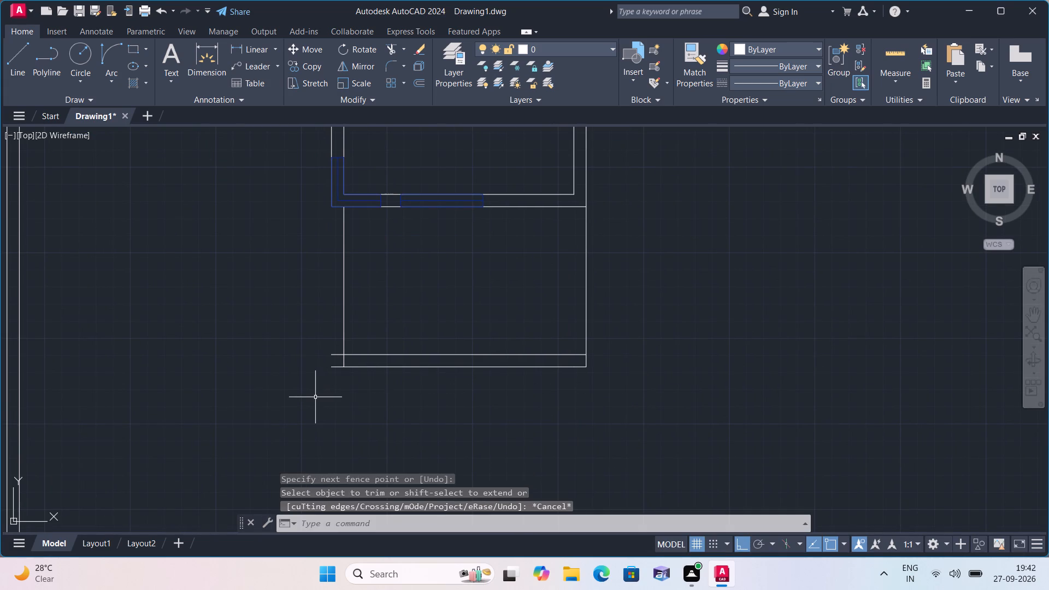
Offset the outer east wall line 4.5" inward to the west.
{"action": "type", "text": "ofse"}
{"action": "key", "text": "BackSpace"}
{"action": "key", "text": "BackSpace"}
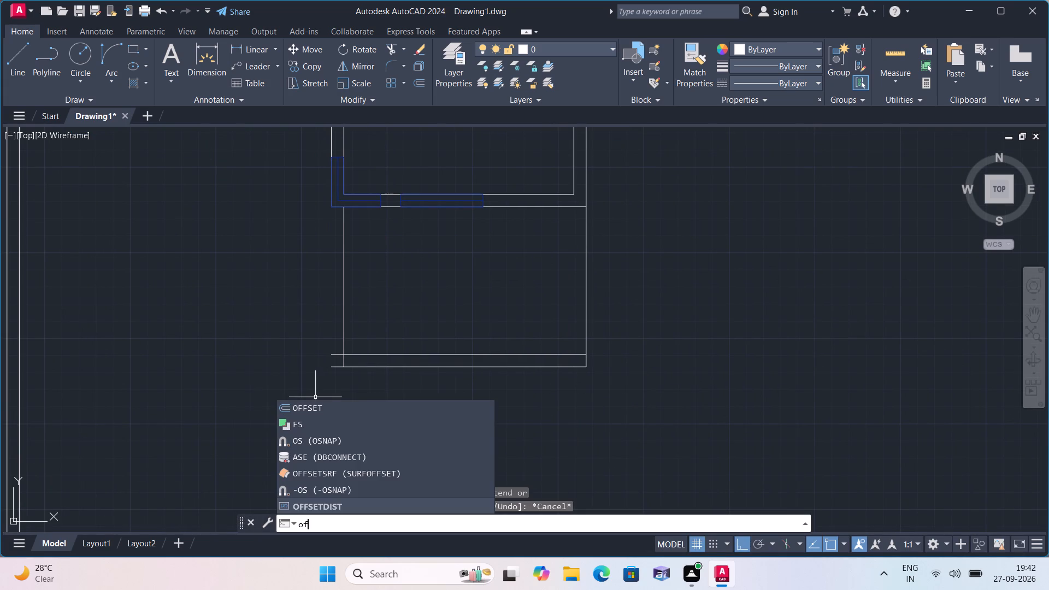
{"action": "type", "text": "fset 4.5\""}
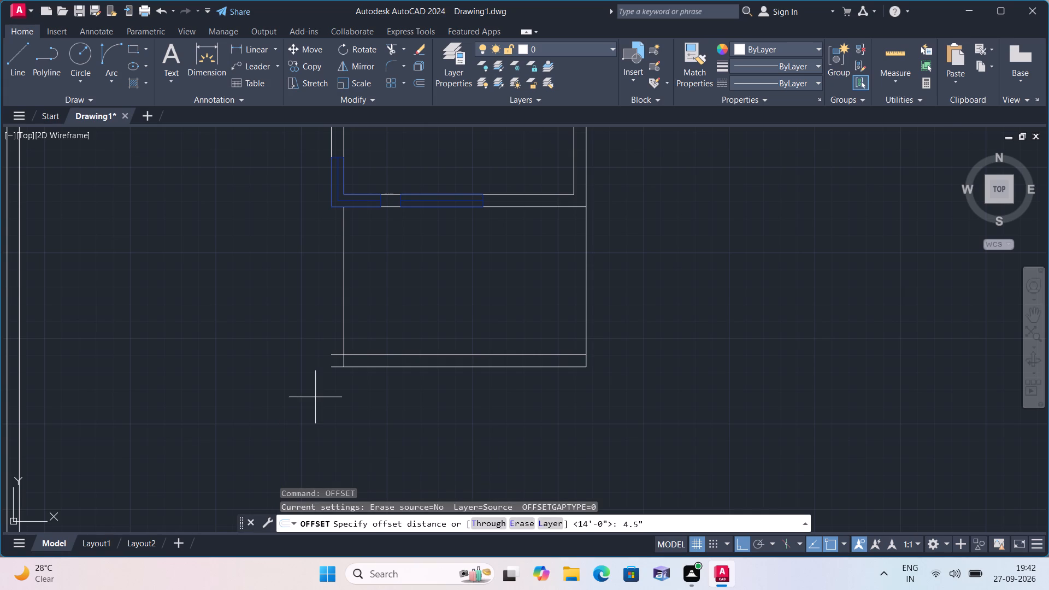
{"action": "key", "text": "space"}
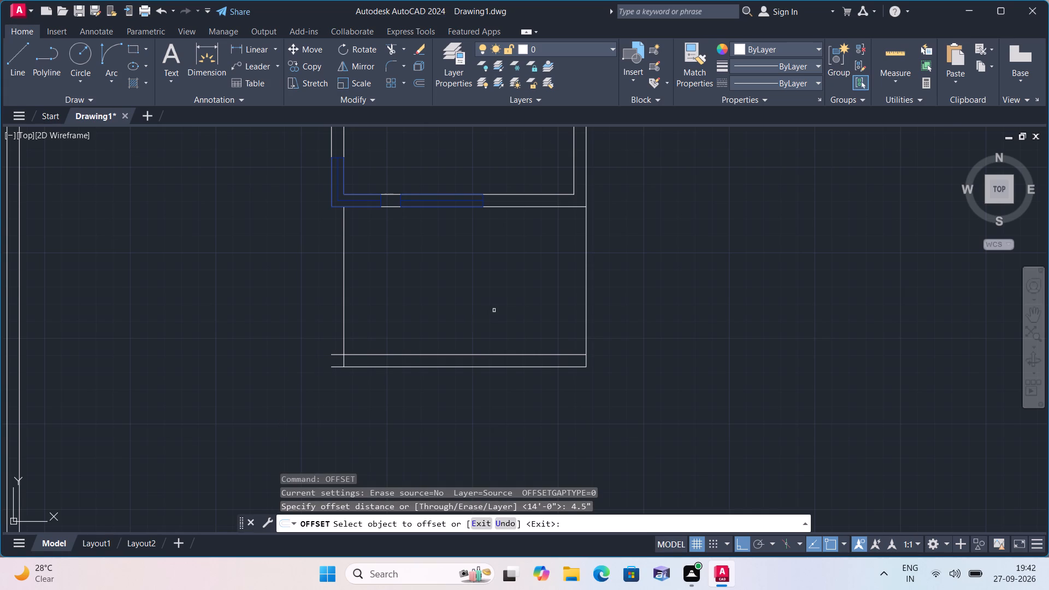
{"action": "left_click", "coordinate": [586, 310]}
{"action": "left_click", "coordinate": [555, 315]}
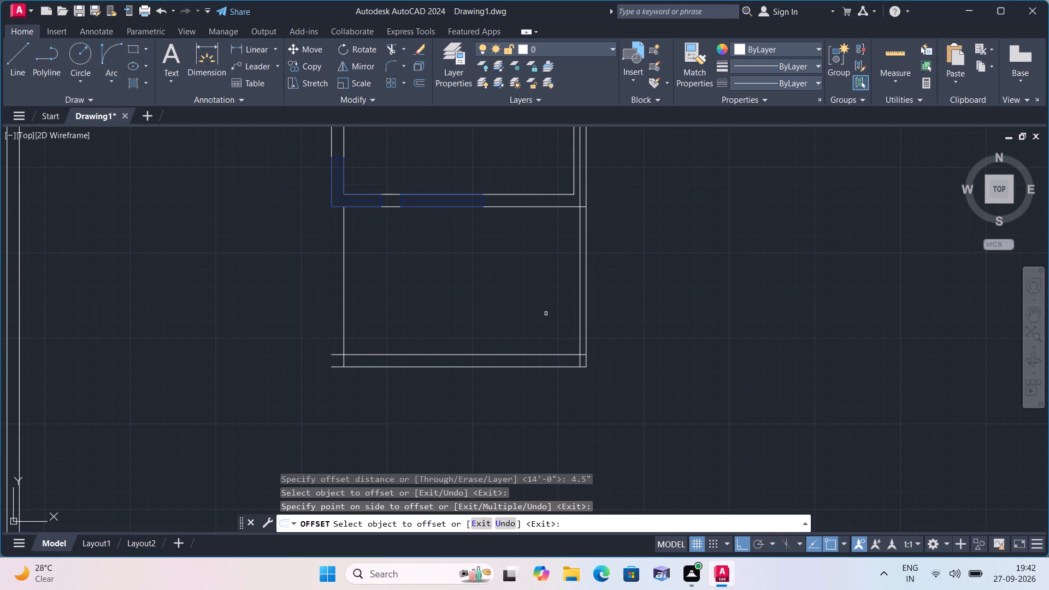
{"action": "scroll", "coordinate": [533, 307], "scroll_direction": "down", "scroll_amount": 1}
{"action": "middle_click_drag", "start_coordinate": [532, 307], "coordinate": [509, 361]}
{"action": "key", "text": "space"}
Trim the 4.5" wall's inner line above the new space and within the south wall, and clear the south wall's inner line at the southeast corner.
{"action": "type", "text": "tri"}
{"action": "type", "text": "m"}
{"action": "key", "text": "space"}
{"action": "scroll", "coordinate": [540, 297], "scroll_direction": "up", "scroll_amount": 2}
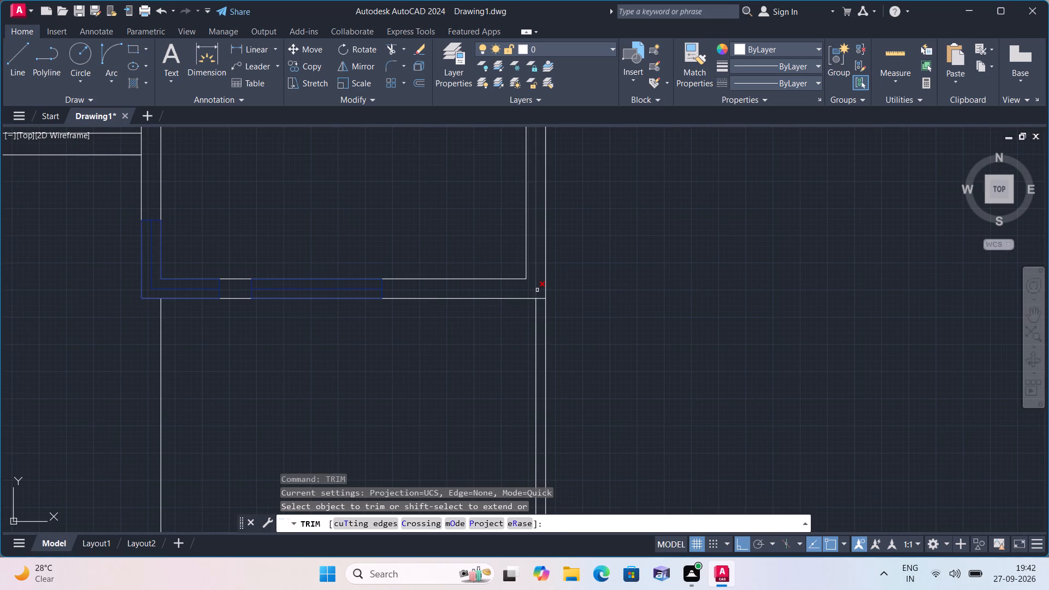
{"action": "left_click", "coordinate": [537, 288]}
{"action": "scroll", "coordinate": [537, 297], "scroll_direction": "down", "scroll_amount": 1}
{"action": "middle_click_drag", "start_coordinate": [579, 364], "coordinate": [587, 296]}
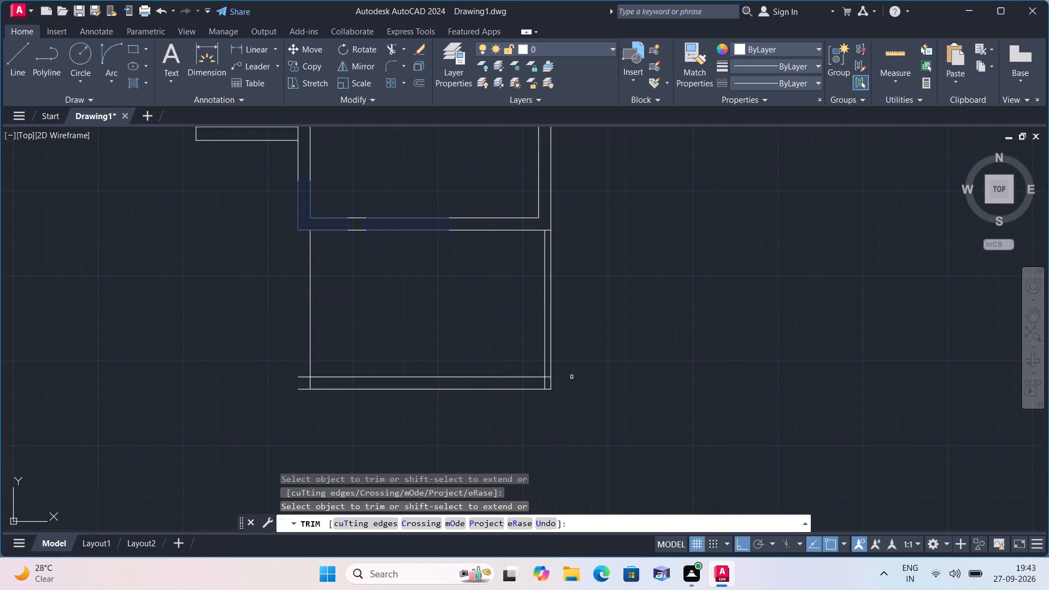
{"action": "scroll", "coordinate": [556, 389], "scroll_direction": "up", "scroll_amount": 1}
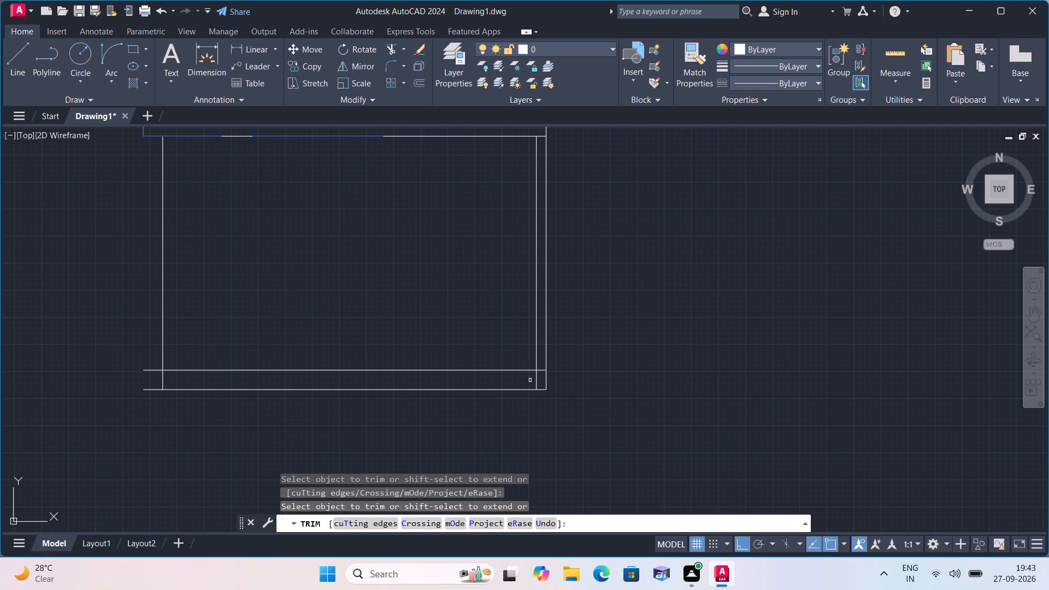
{"action": "left_click", "coordinate": [543, 382]}
{"action": "left_click", "coordinate": [531, 383]}
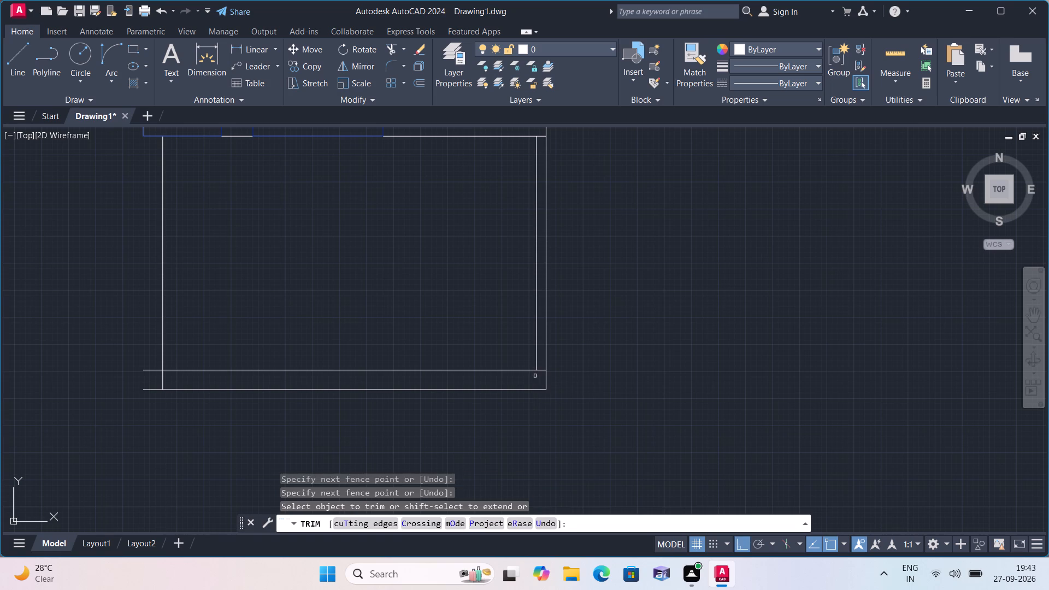
{"action": "left_click", "coordinate": [540, 370]}
{"action": "scroll", "coordinate": [529, 376], "scroll_direction": "down", "scroll_amount": 1}
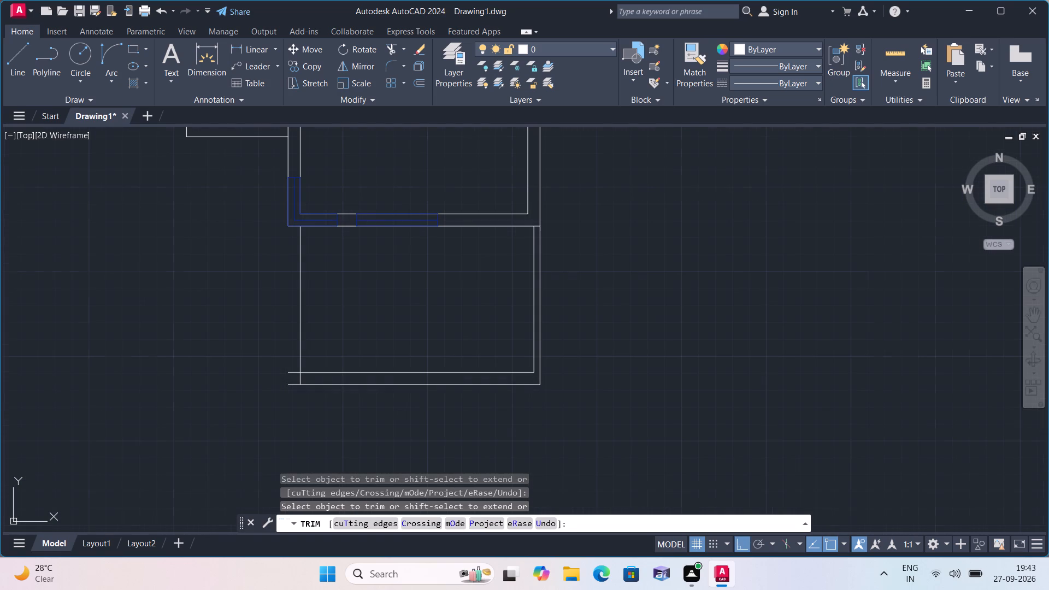
{"action": "middle_click_drag", "start_coordinate": [305, 411], "coordinate": [400, 414]}
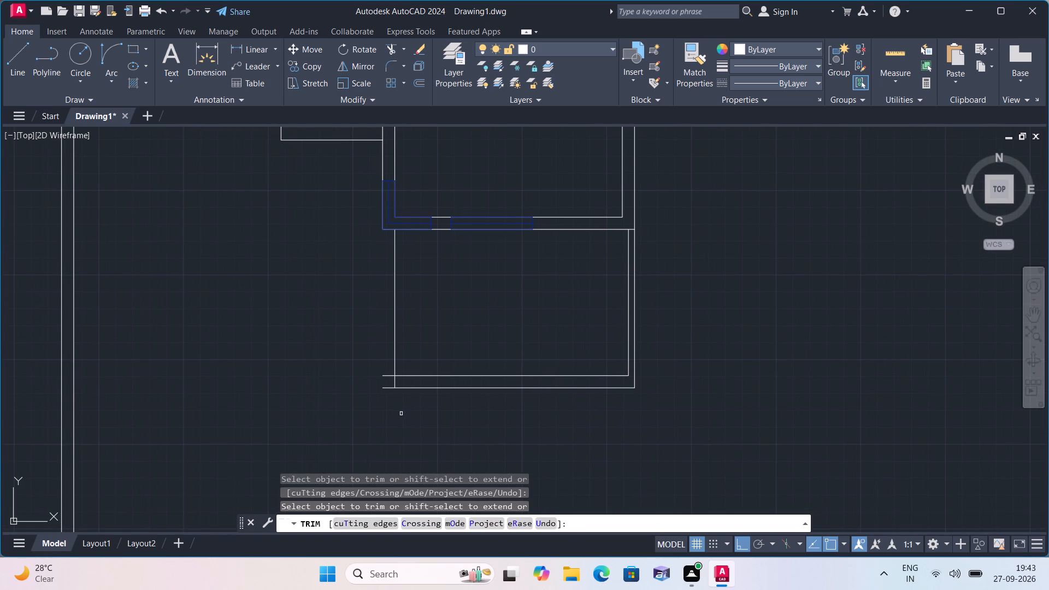
{"action": "key", "text": "Escape"}
Draw a short line closing the west end of the new south wall.
{"action": "type", "text": "l"}
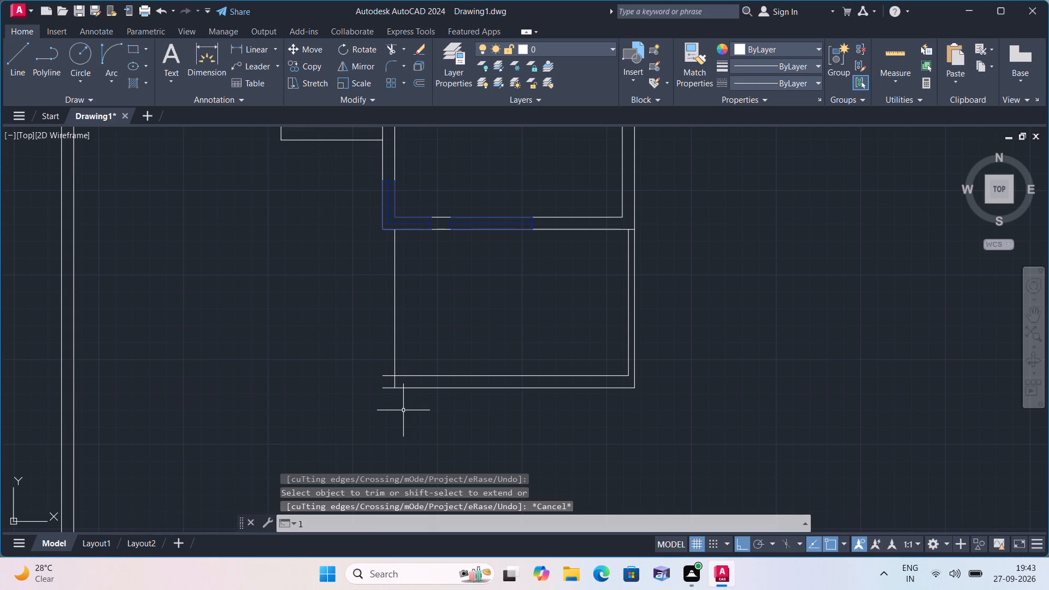
{"action": "key", "text": "space"}
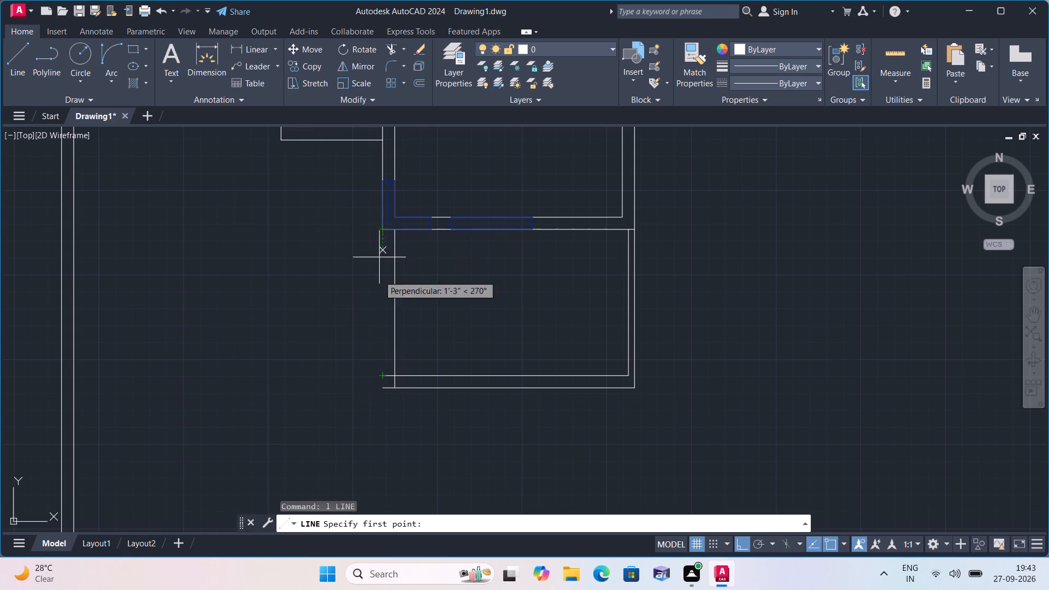
{"action": "left_click", "coordinate": [383, 375]}
{"action": "left_click", "coordinate": [385, 388]}
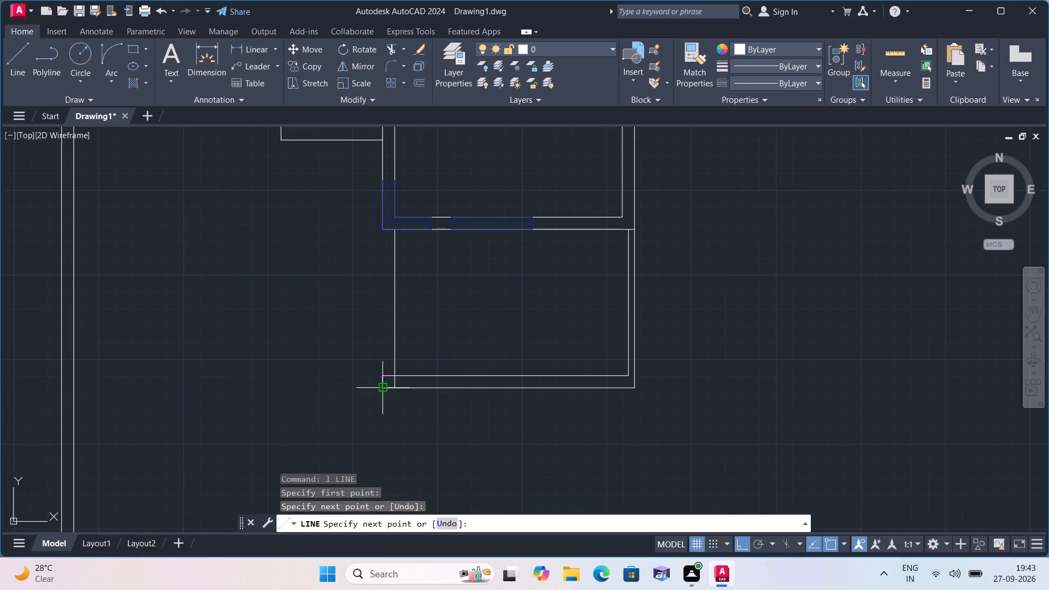
{"action": "key", "text": "Escape"}
Extend both lines of the new south wall west to the outer line of the west wall.
{"action": "scroll", "coordinate": [337, 390], "scroll_direction": "down", "scroll_amount": 1}
{"action": "middle_click_drag", "start_coordinate": [312, 359], "coordinate": [322, 351]}
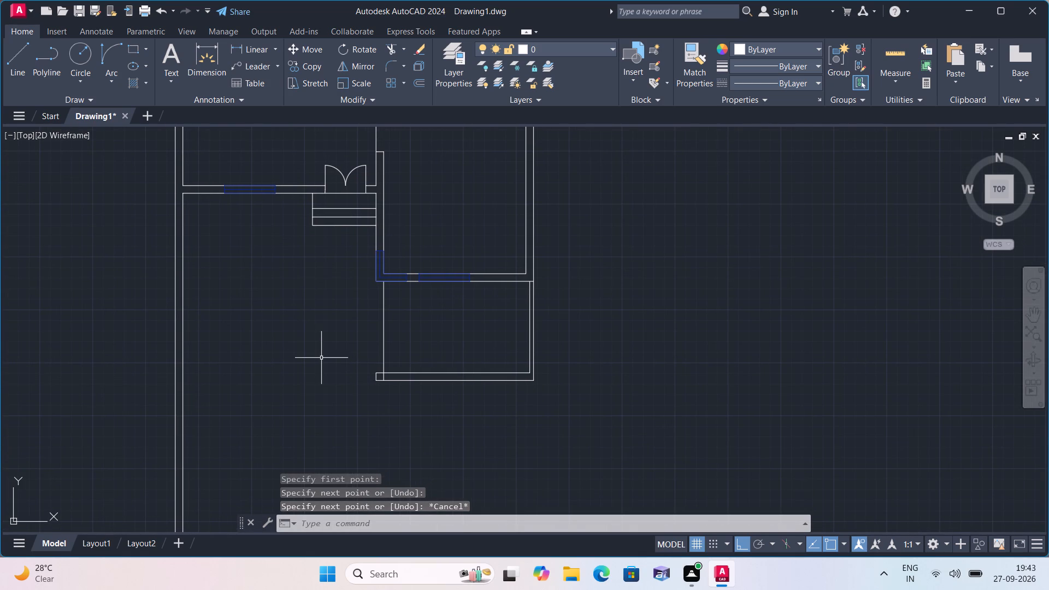
{"action": "middle_click_drag", "start_coordinate": [321, 357], "coordinate": [331, 341]}
{"action": "scroll", "coordinate": [318, 354], "scroll_direction": "down", "scroll_amount": 1}
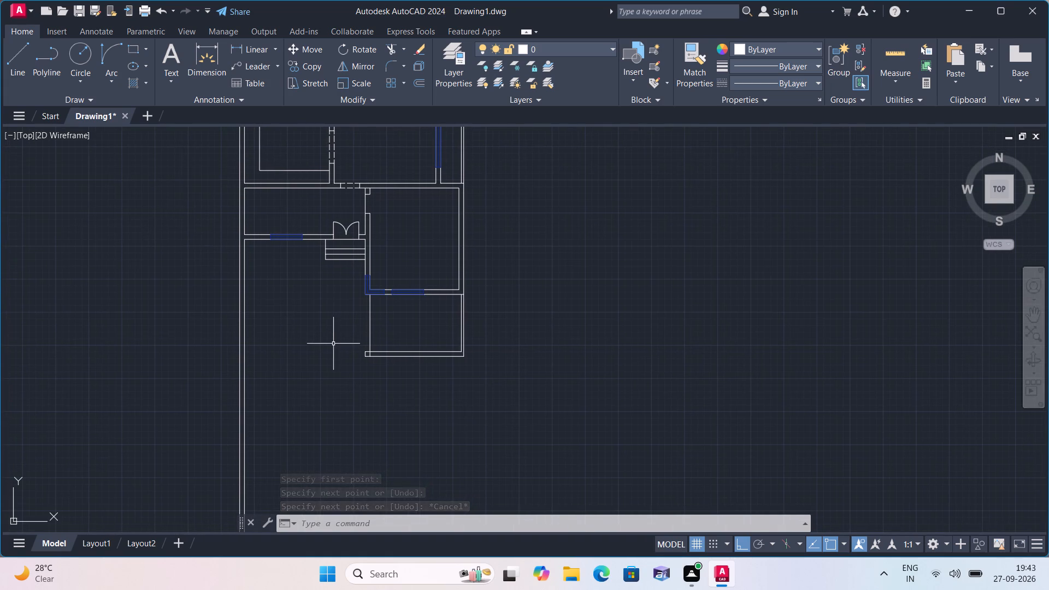
{"action": "type", "text": "exte"}
{"action": "key", "text": "space"}
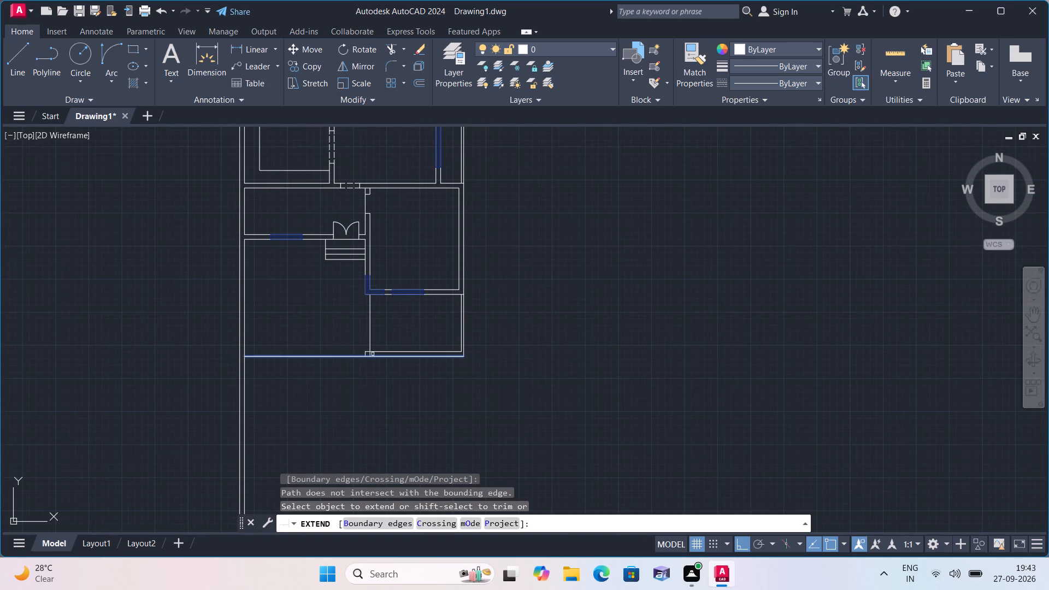
{"action": "left_click", "coordinate": [390, 333]}
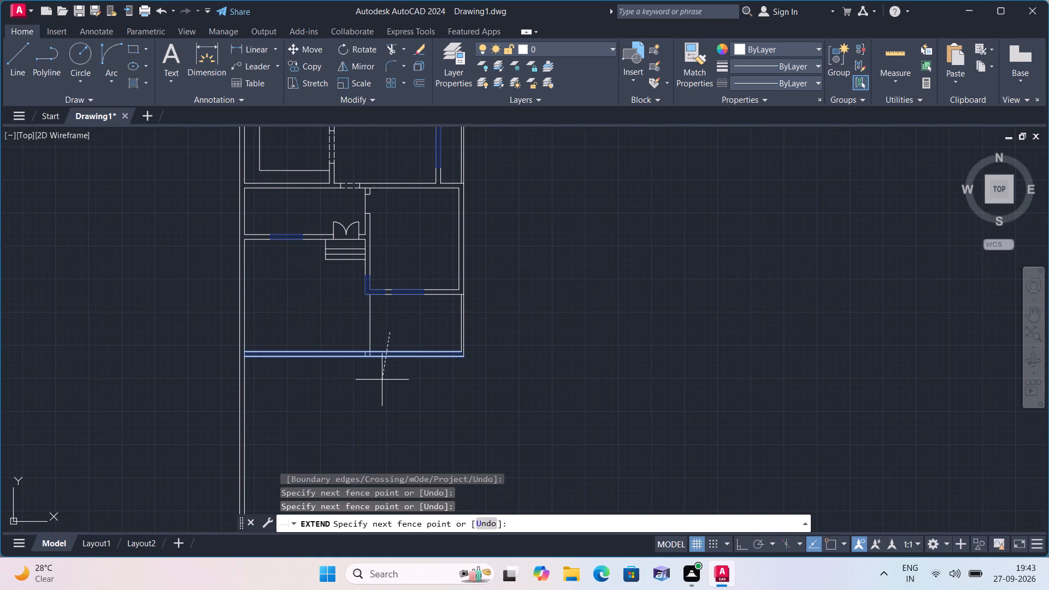
{"action": "left_click", "coordinate": [382, 380]}
{"action": "left_click", "coordinate": [298, 327]}
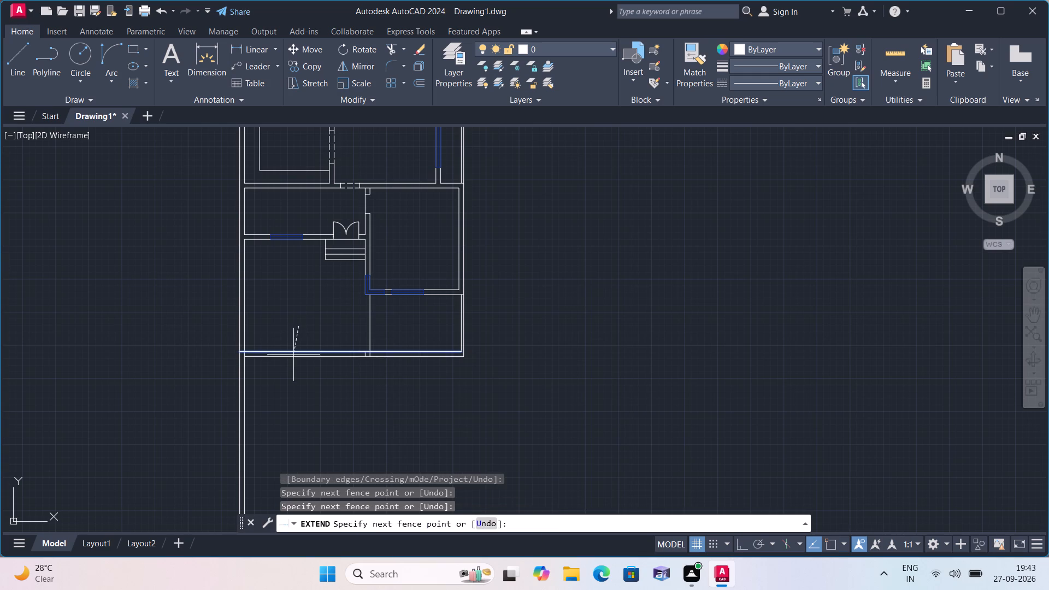
{"action": "left_click", "coordinate": [288, 368]}
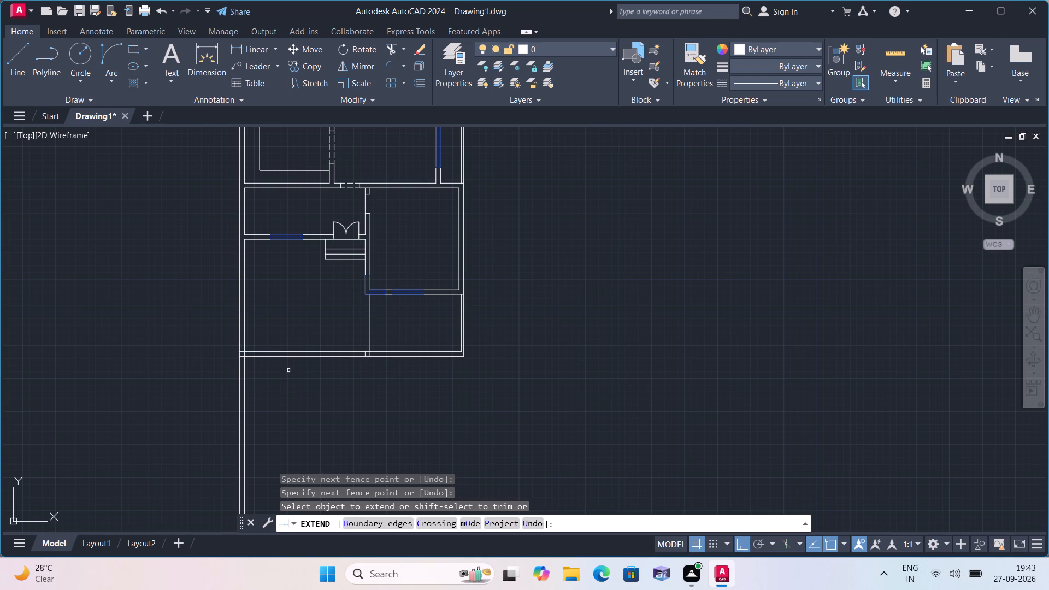
{"action": "key", "text": "Escape"}
Trim both lines of the west wall south of the new south wall.
{"action": "middle_click_drag", "start_coordinate": [288, 370], "coordinate": [304, 351]}
{"action": "key", "text": "t"}
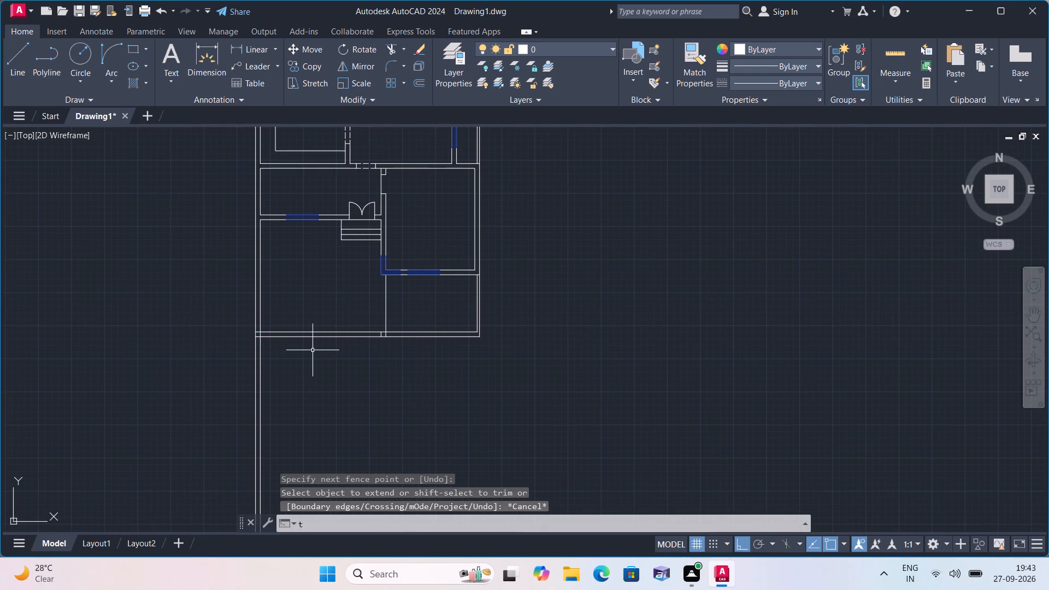
{"action": "key", "text": "r"}
{"action": "key", "text": "i"}
{"action": "key", "text": "m"}
{"action": "key", "text": "space"}
{"action": "left_click", "coordinate": [327, 353]}
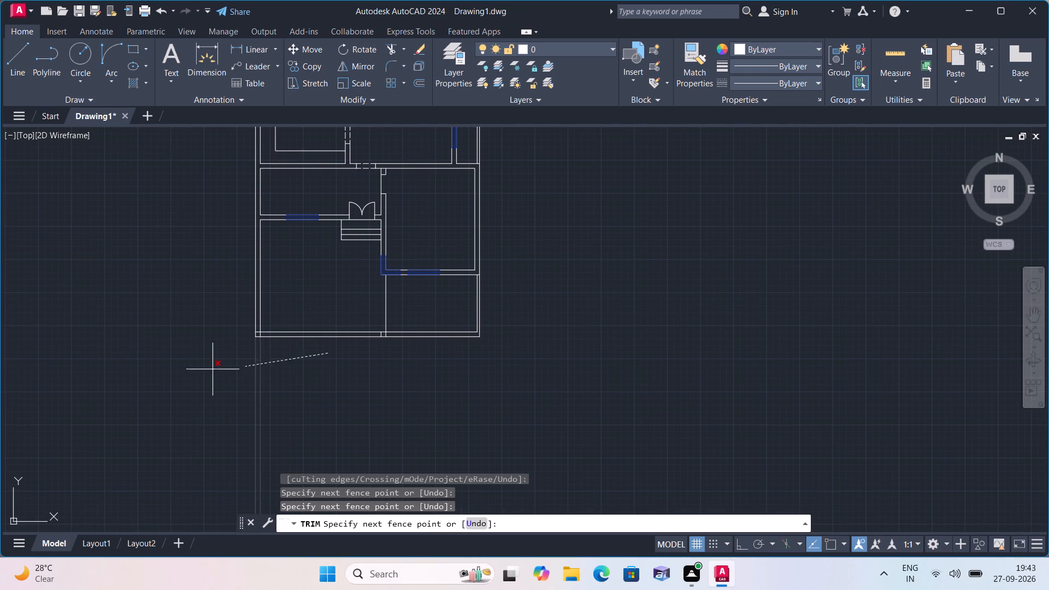
{"action": "left_click", "coordinate": [184, 373]}
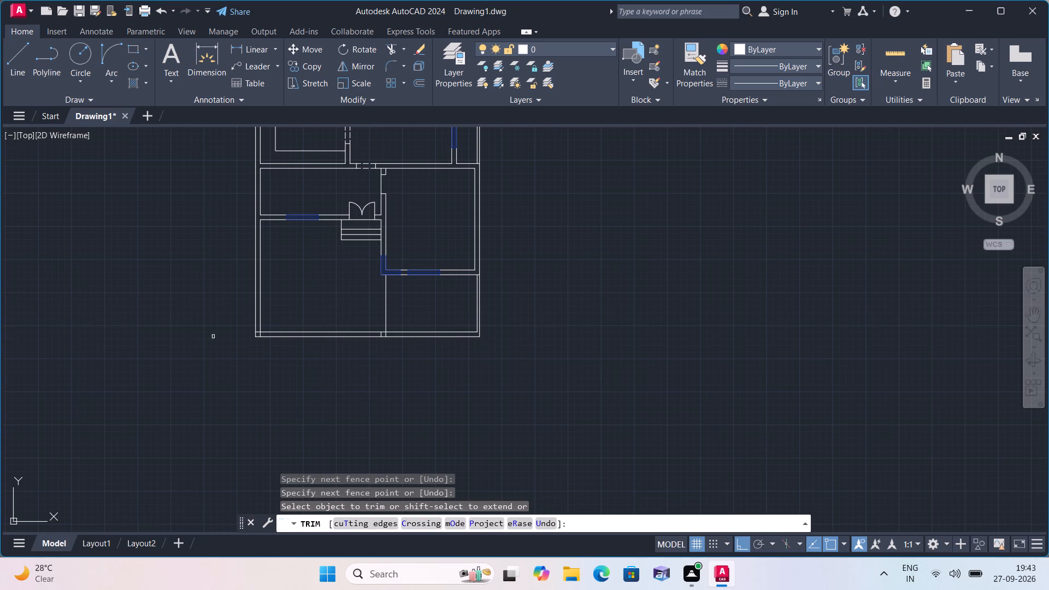
Trim both south wall lines between the west wall and the short closing line to leave an opening.
{"action": "left_click", "coordinate": [296, 316]}
{"action": "left_click", "coordinate": [296, 397]}
{"action": "scroll", "coordinate": [304, 382], "scroll_direction": "down", "scroll_amount": 1}
{"action": "scroll", "coordinate": [304, 382], "scroll_direction": "up", "scroll_amount": 1}
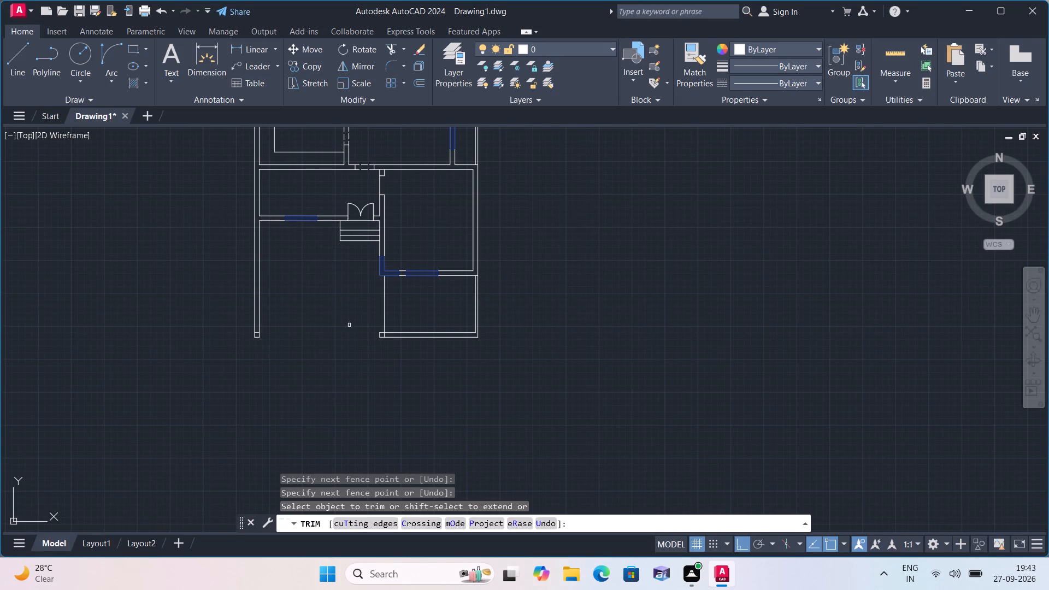
{"action": "scroll", "coordinate": [351, 326], "scroll_direction": "up", "scroll_amount": 1}
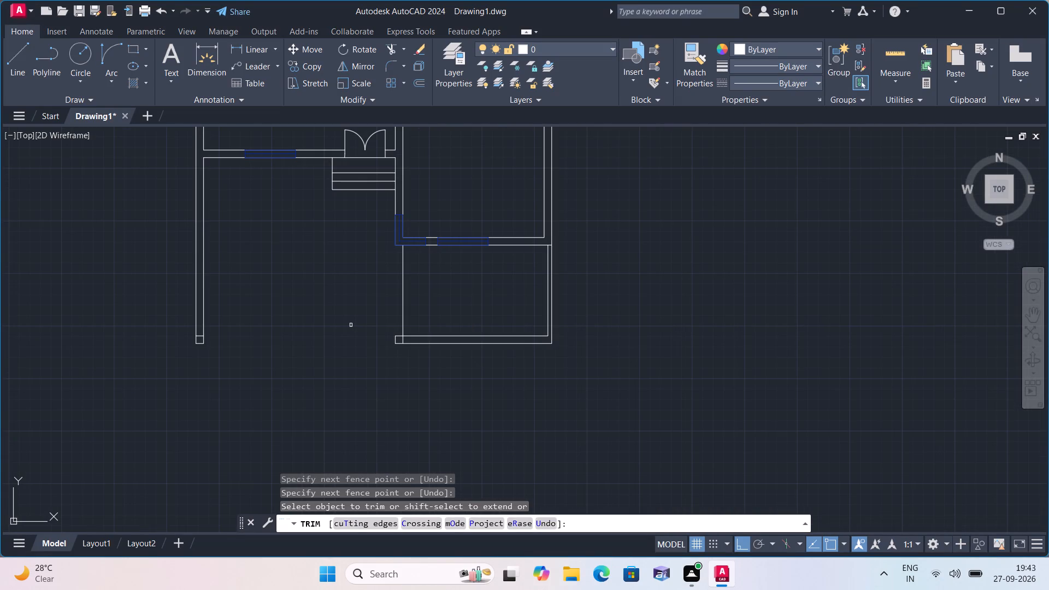
{"action": "middle_click_drag", "start_coordinate": [341, 321], "coordinate": [361, 355]}
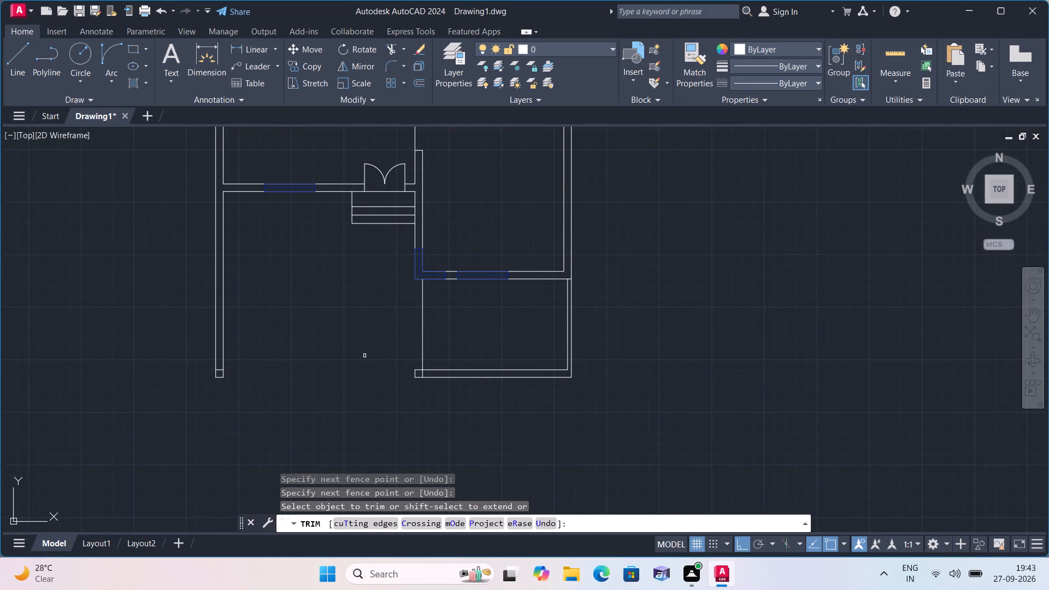
{"action": "middle_click_drag", "start_coordinate": [370, 352], "coordinate": [374, 345]}
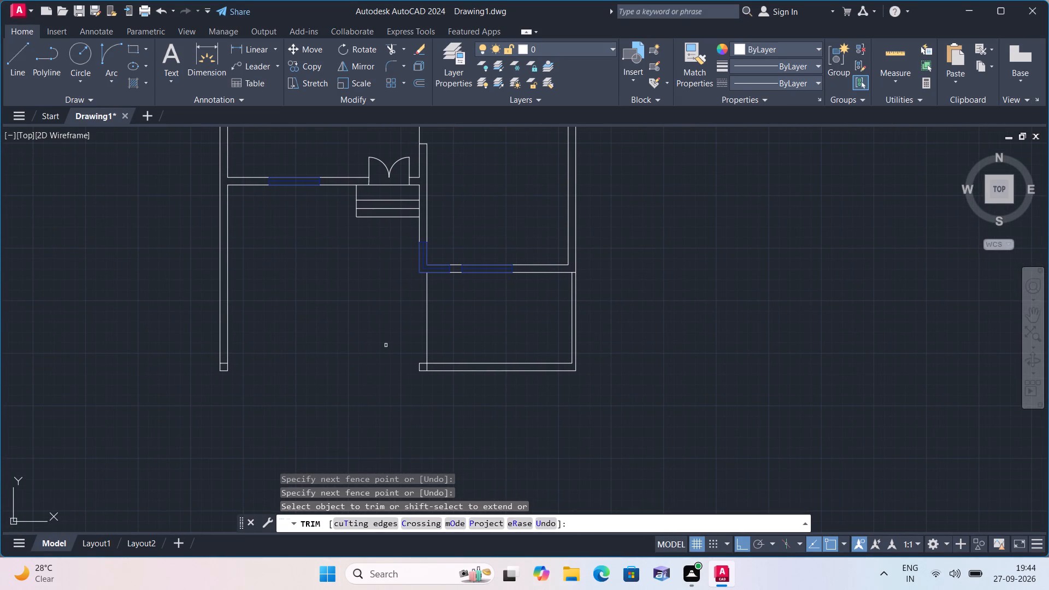
{"action": "key", "text": "l"}
{"action": "key", "text": "Escape"}
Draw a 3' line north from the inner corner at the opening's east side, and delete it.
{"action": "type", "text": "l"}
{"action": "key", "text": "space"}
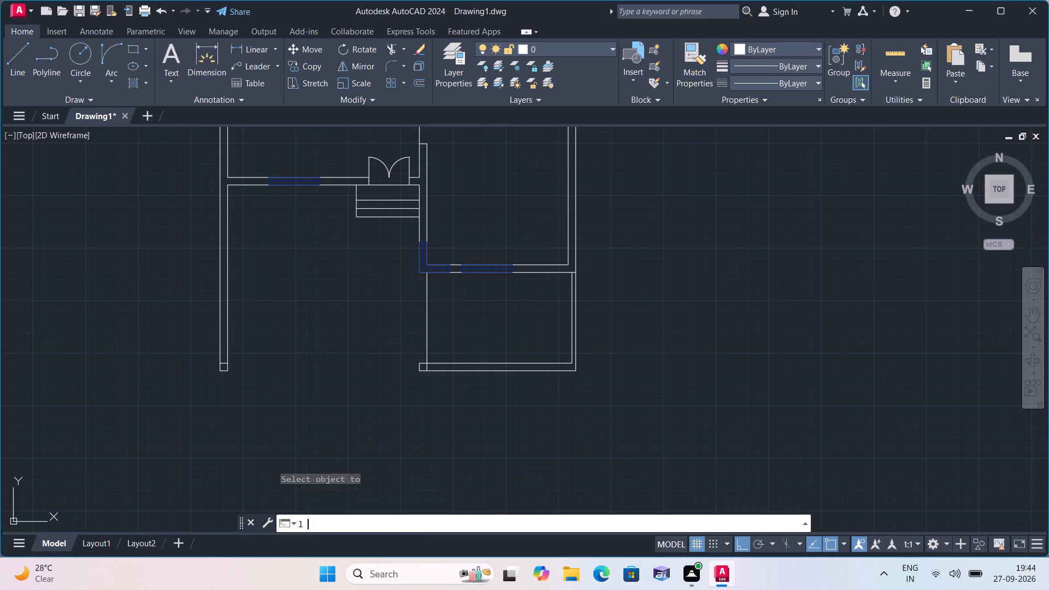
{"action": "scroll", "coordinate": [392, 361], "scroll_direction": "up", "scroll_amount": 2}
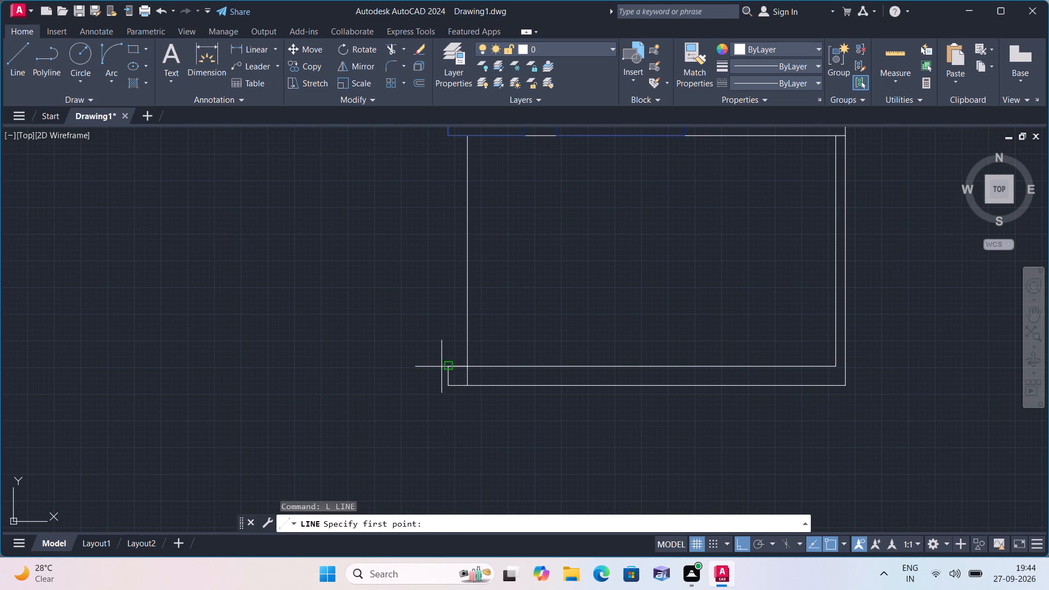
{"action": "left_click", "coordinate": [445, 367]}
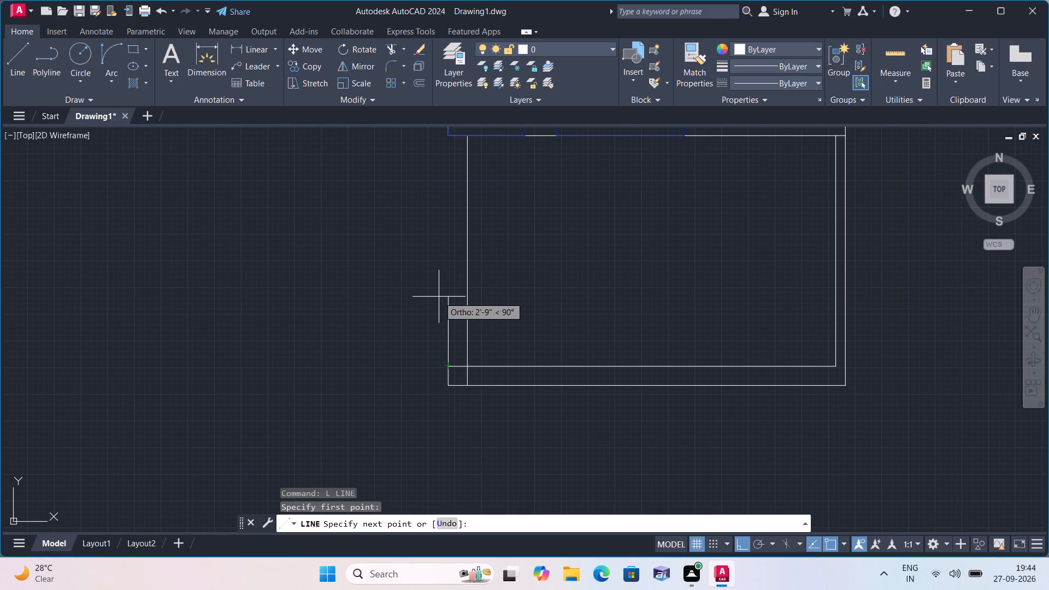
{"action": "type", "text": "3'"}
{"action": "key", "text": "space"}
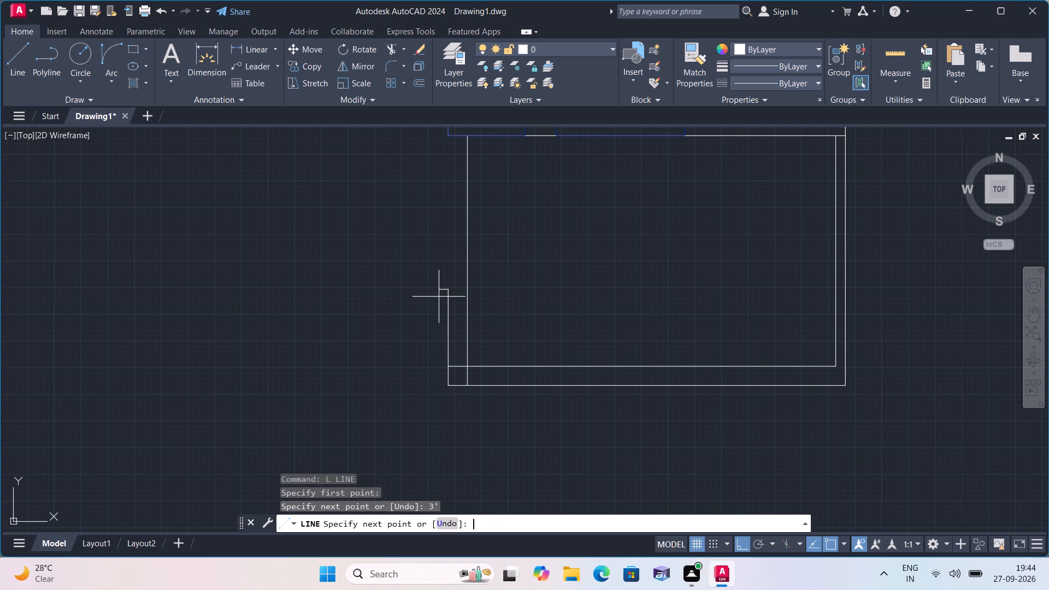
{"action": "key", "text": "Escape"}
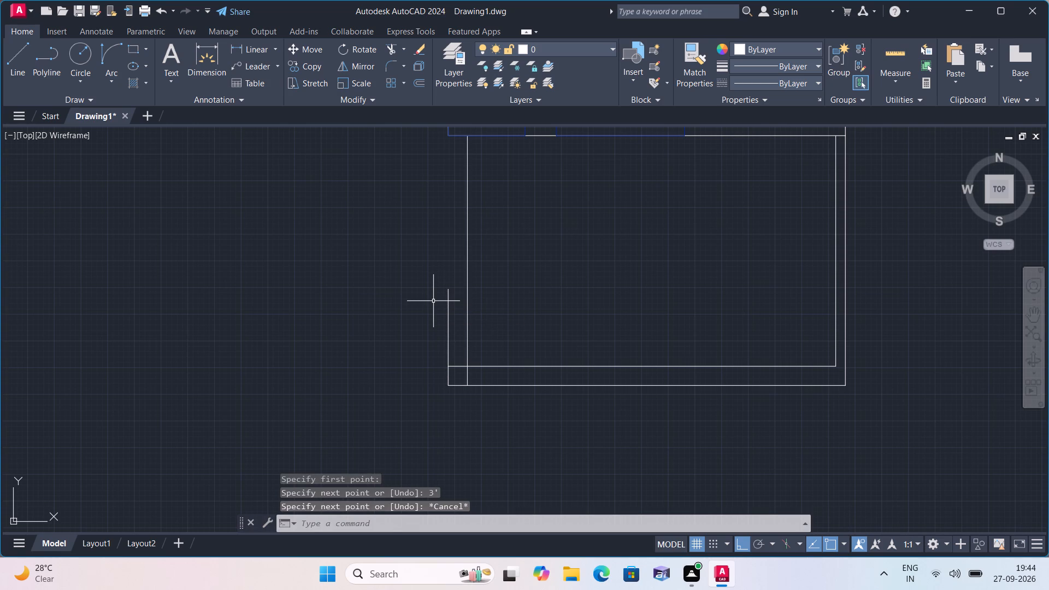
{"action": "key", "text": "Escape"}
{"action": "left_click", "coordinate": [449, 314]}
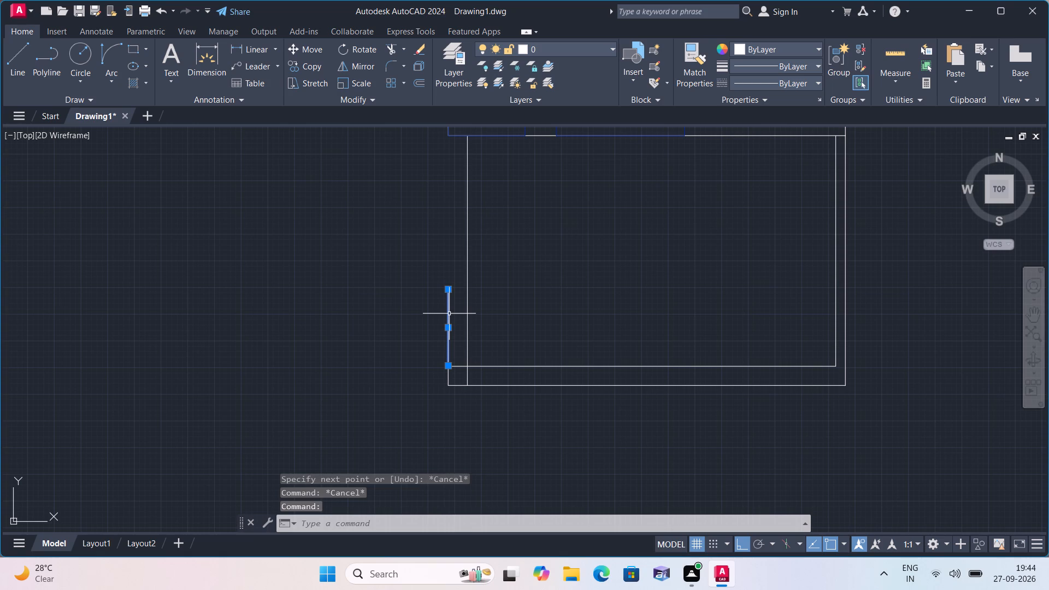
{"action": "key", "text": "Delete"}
Draw a 2' line north from the south wall's inner corner at the opening's east side.
{"action": "type", "text": "l"}
{"action": "key", "text": "space"}
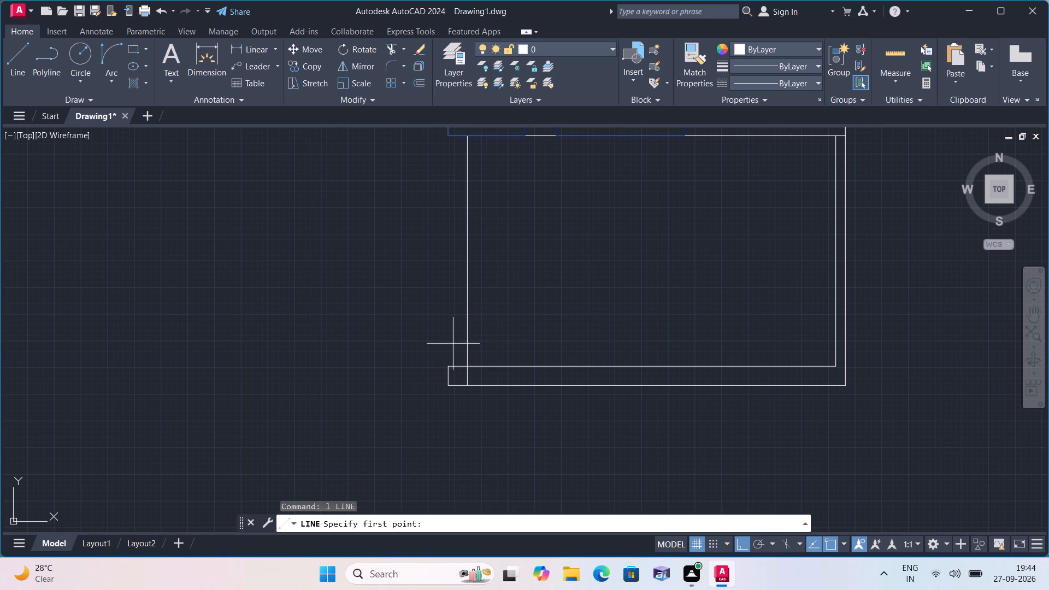
{"action": "left_click", "coordinate": [444, 369]}
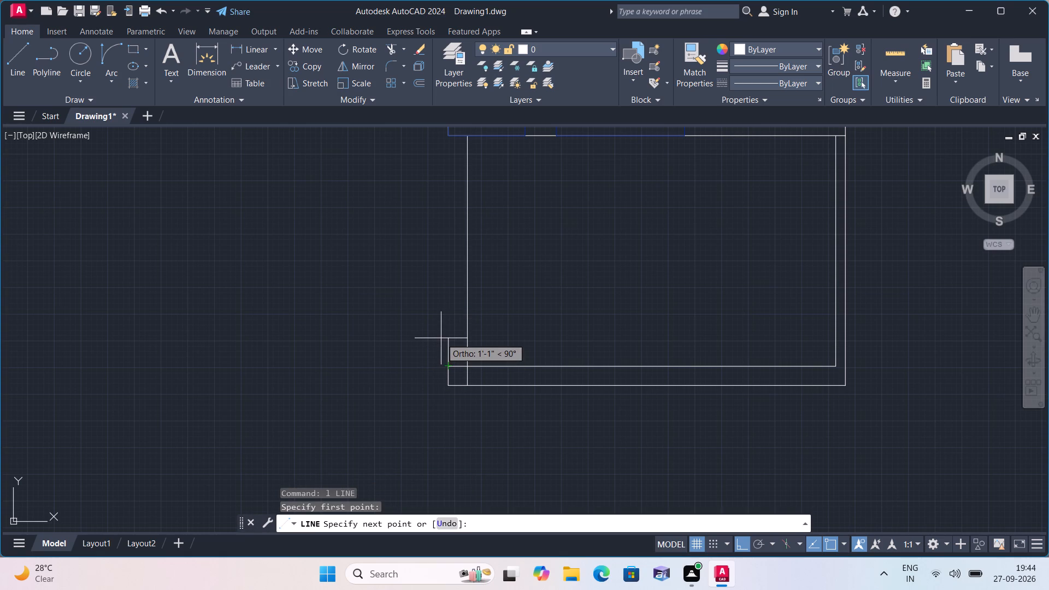
{"action": "type", "text": "2'"}
{"action": "key", "text": "space"}
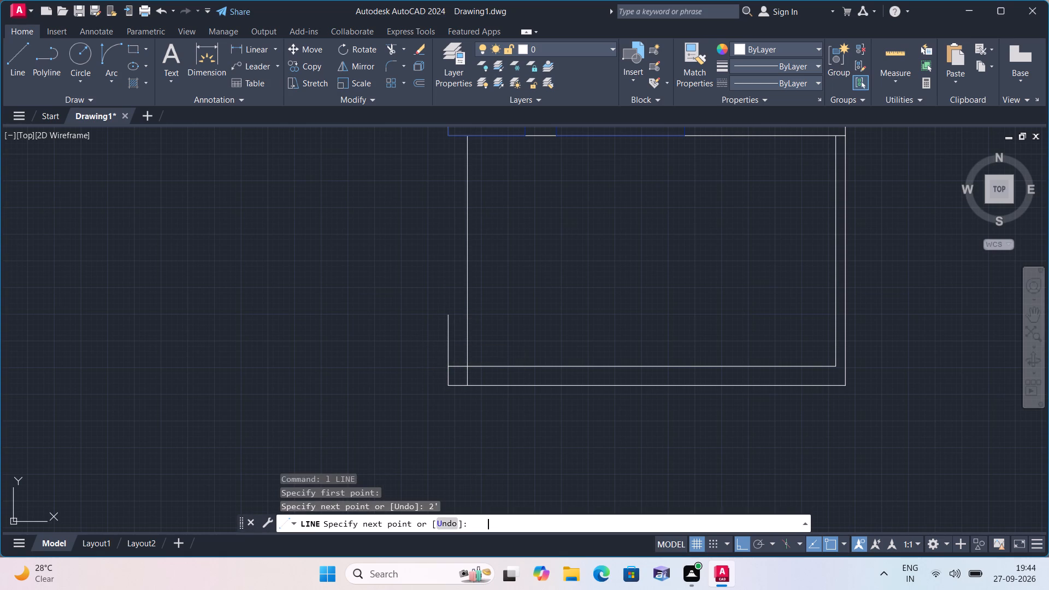
{"action": "key", "text": "Escape"}
Draw a 4' line west across the opening from the midpoint of the wall's end, with a short line north from its far end.
{"action": "key", "text": "space"}
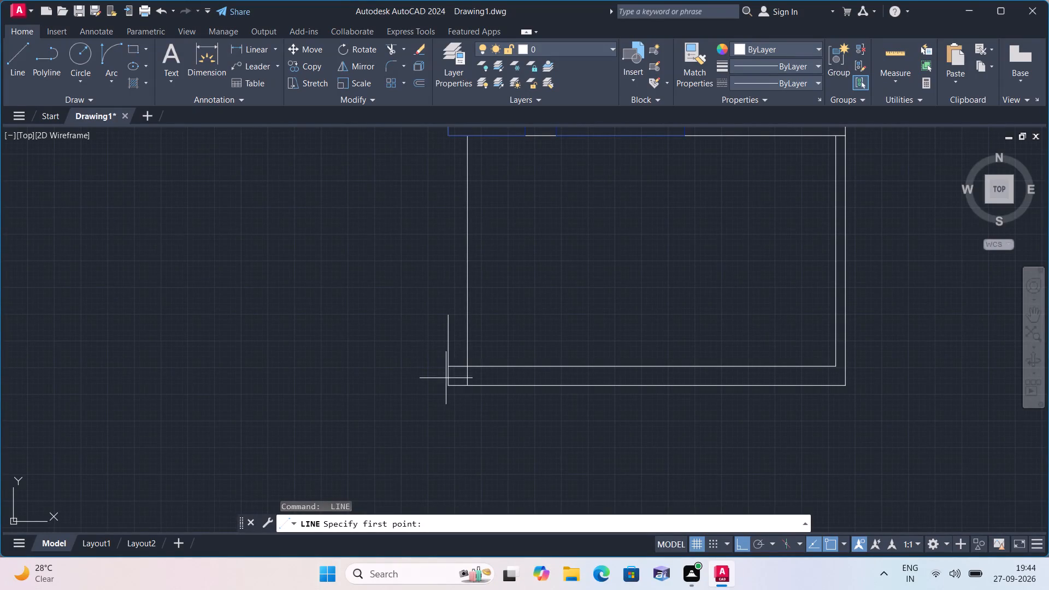
{"action": "left_click", "coordinate": [446, 376]}
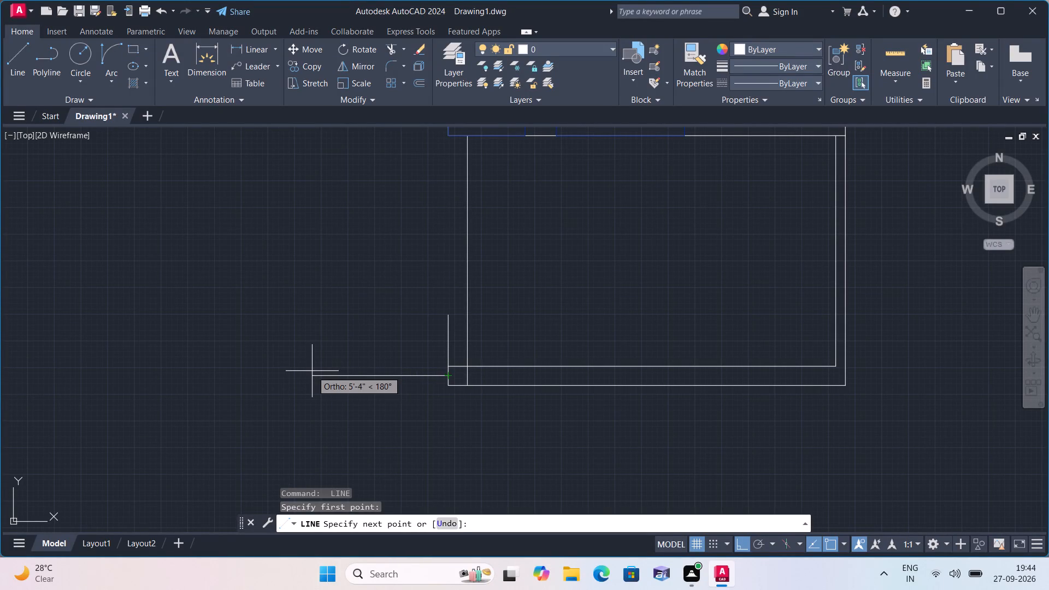
{"action": "type", "text": "3'"}
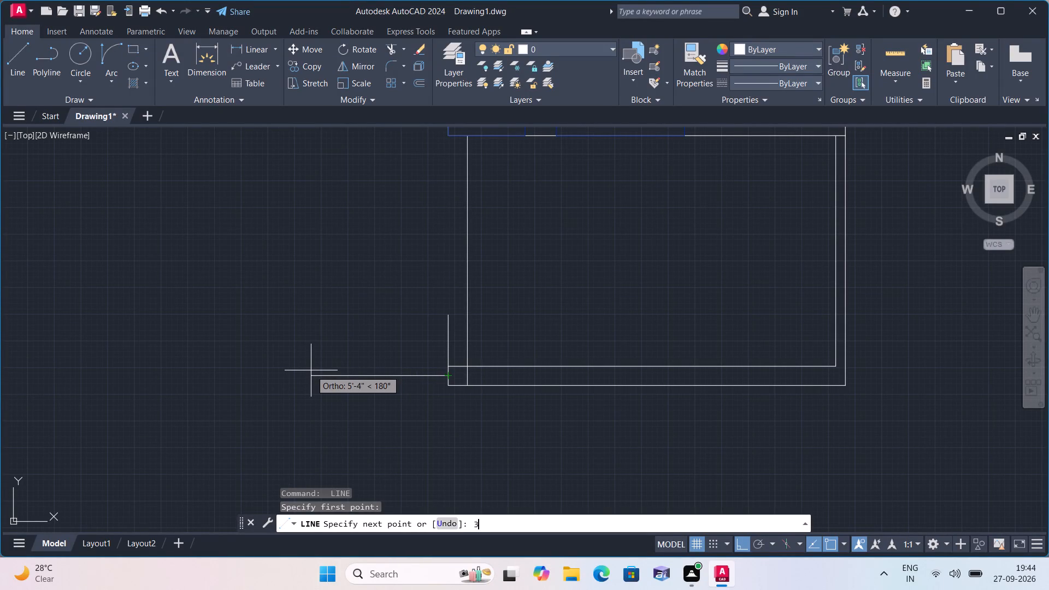
{"action": "key", "text": "BackSpace"}
{"action": "type", "text": "4'"}
{"action": "key", "text": "BackSpace"}
{"action": "key", "text": "BackSpace"}
{"action": "key", "text": "BackSpace"}
{"action": "key", "text": "4"}
{"action": "type", "text": "'"}
{"action": "key", "text": "space"}
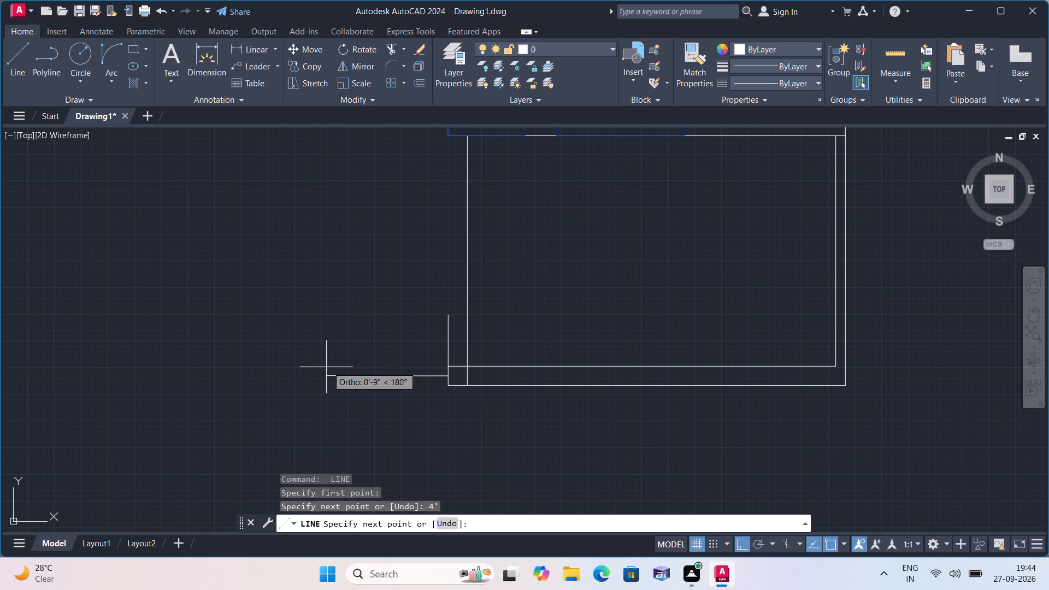
{"action": "scroll", "coordinate": [344, 360], "scroll_direction": "up", "scroll_amount": 2}
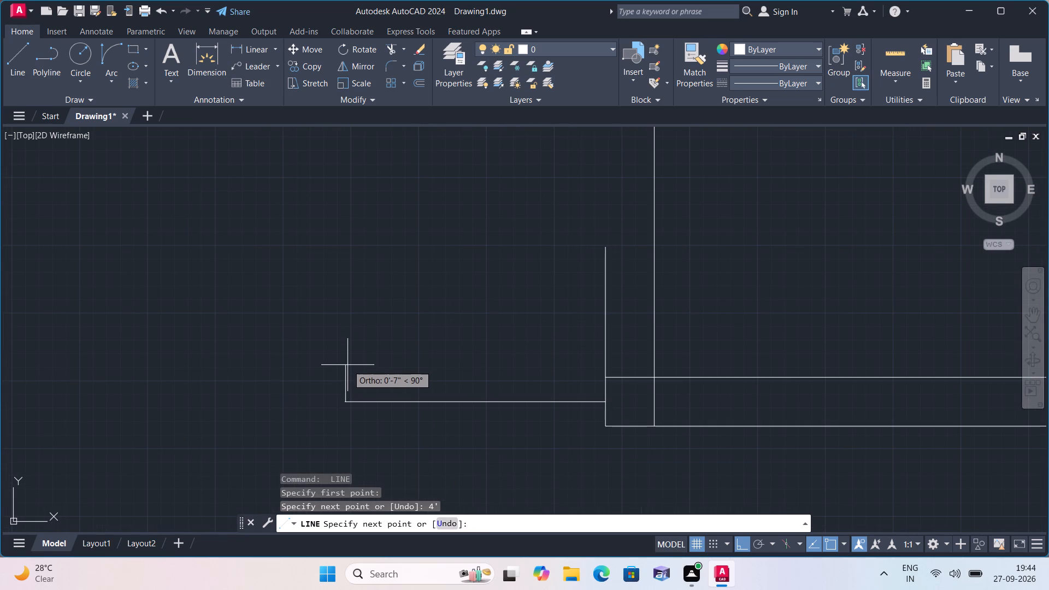
{"action": "left_click", "coordinate": [348, 331]}
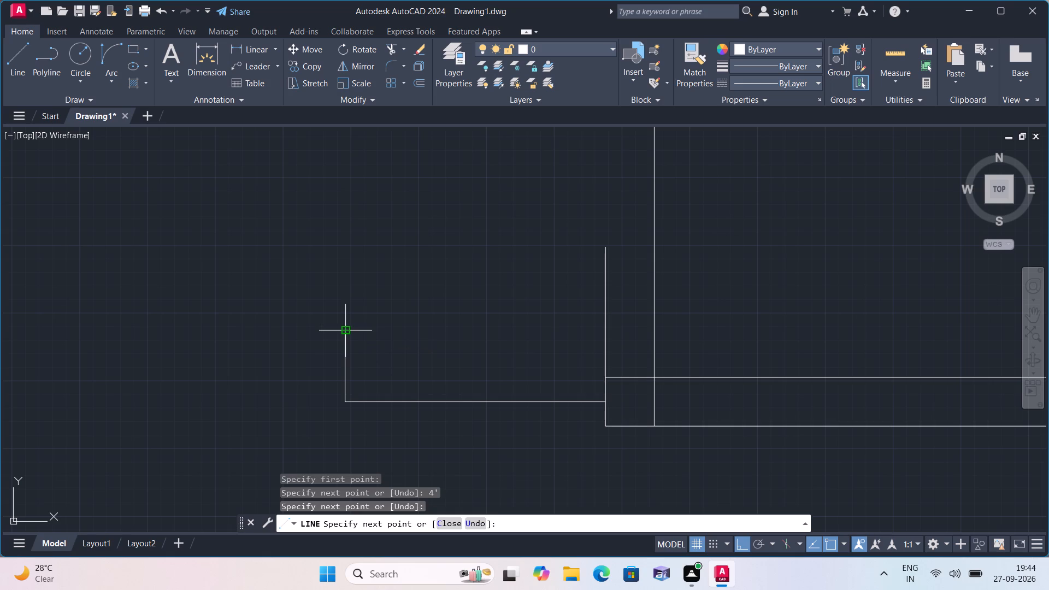
{"action": "key", "text": "Escape"}
Draw lines west from the wall end's inner and outer corners past the 4' line, the outer one about 6'-6" long.
{"action": "key", "text": "space"}
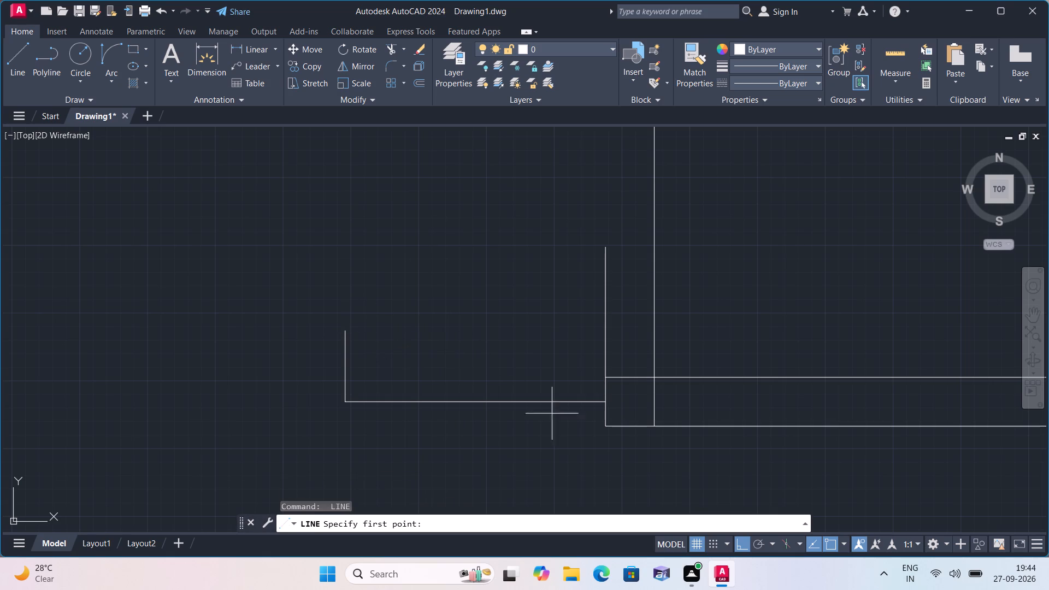
{"action": "left_click", "coordinate": [607, 378]}
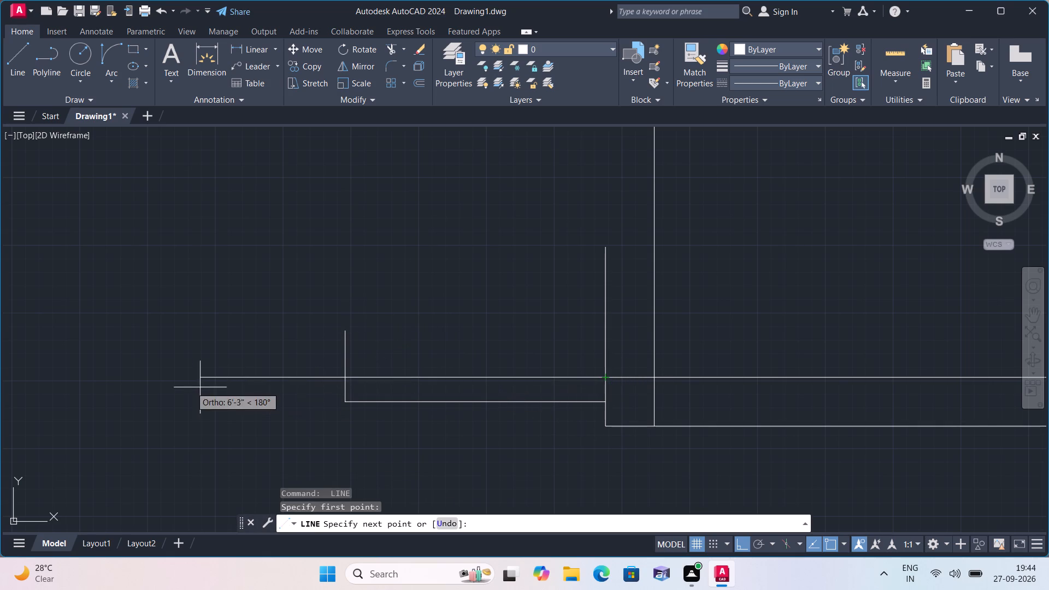
{"action": "left_click", "coordinate": [173, 387]}
{"action": "key", "text": "space"}
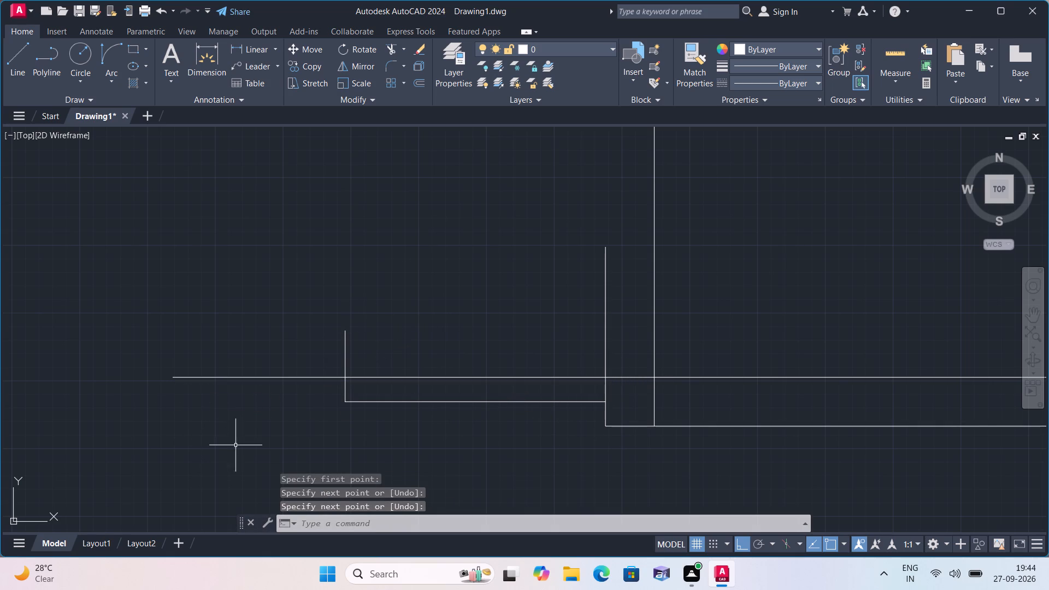
{"action": "key", "text": "space"}
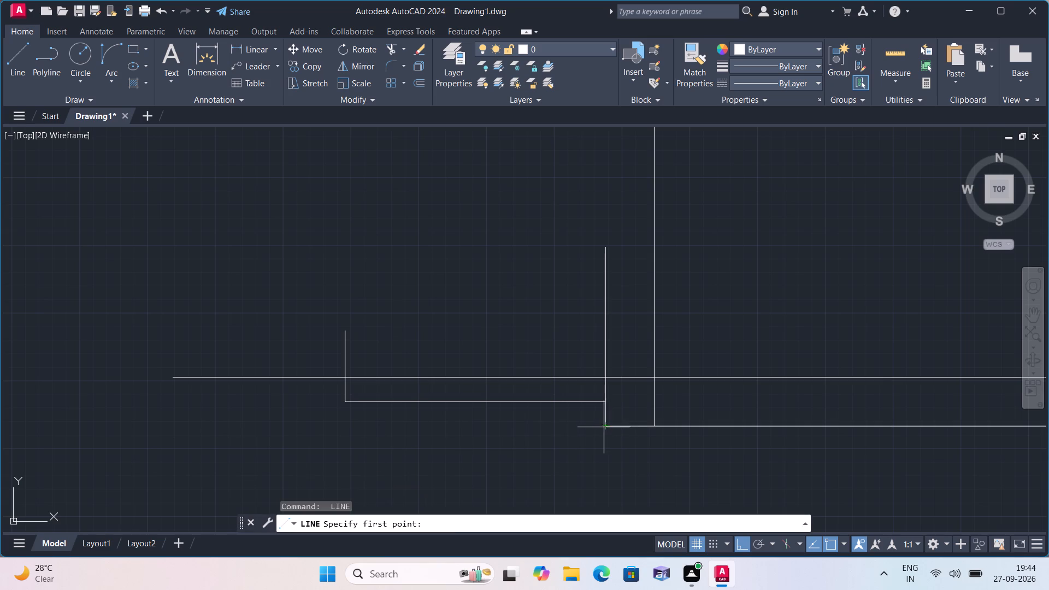
{"action": "left_click", "coordinate": [604, 427]}
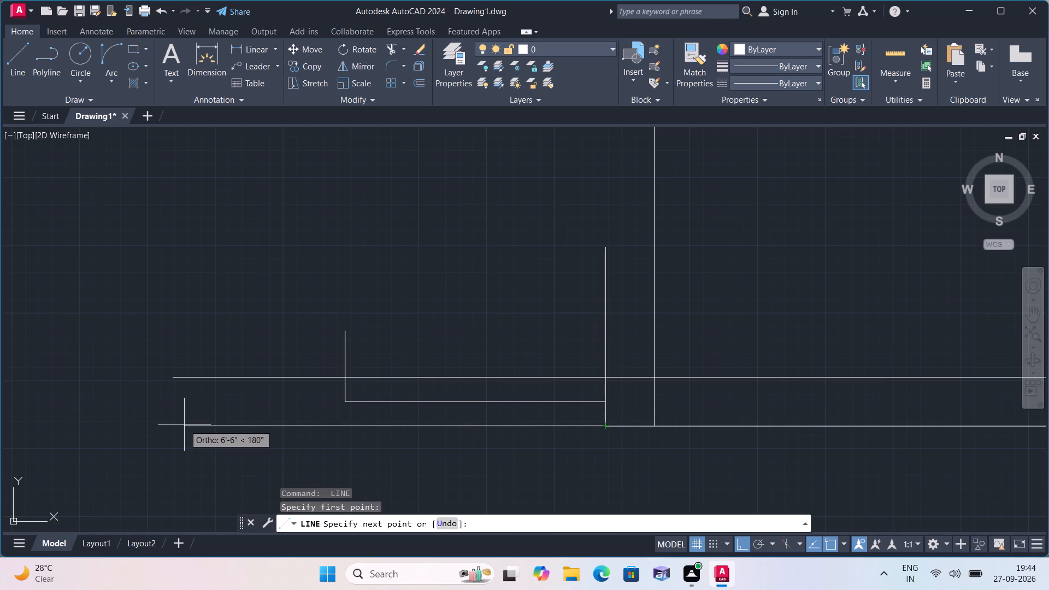
{"action": "left_click", "coordinate": [184, 424]}
{"action": "key", "text": "space"}
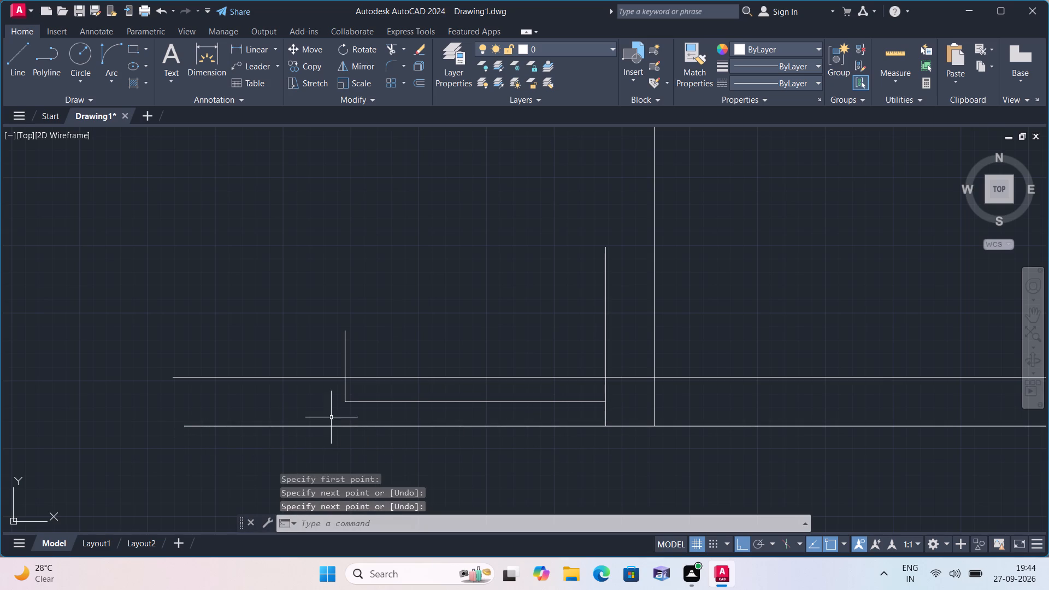
Draw a 4.5"-wide post outline at the west end of the 4' line, spanning between the inner and outer wall lines.
{"action": "key", "text": "space"}
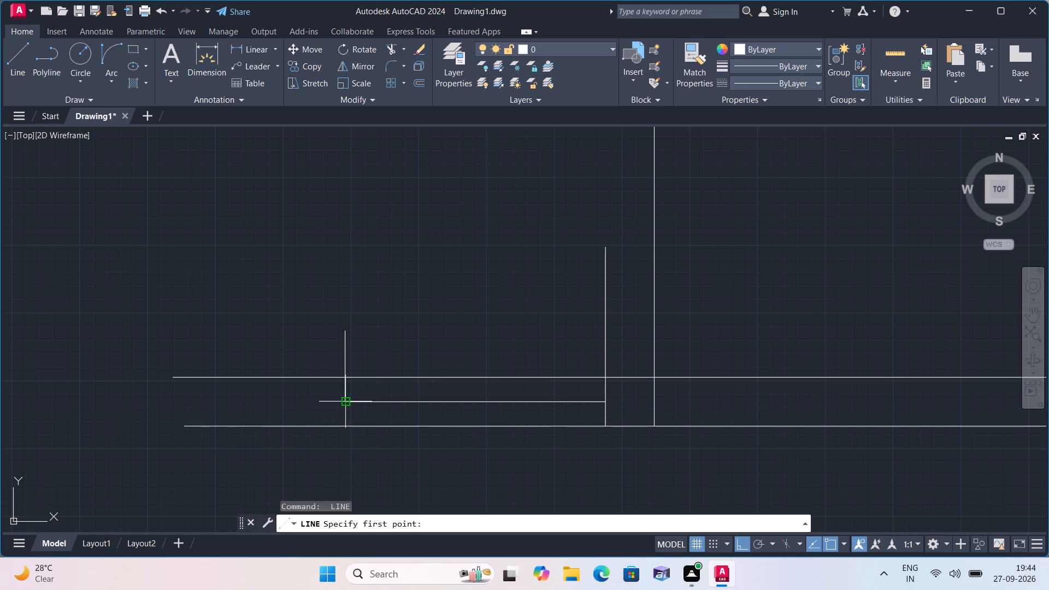
{"action": "left_click", "coordinate": [342, 402]}
{"action": "left_click", "coordinate": [345, 426]}
{"action": "key", "text": "space"}
{"action": "key", "text": "space"}
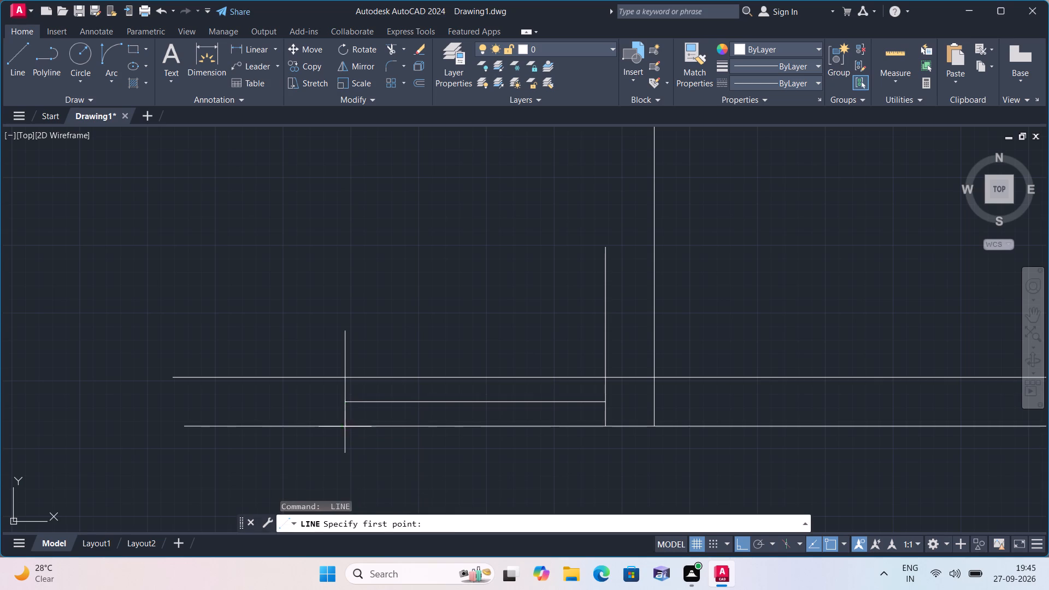
{"action": "left_click", "coordinate": [345, 427]}
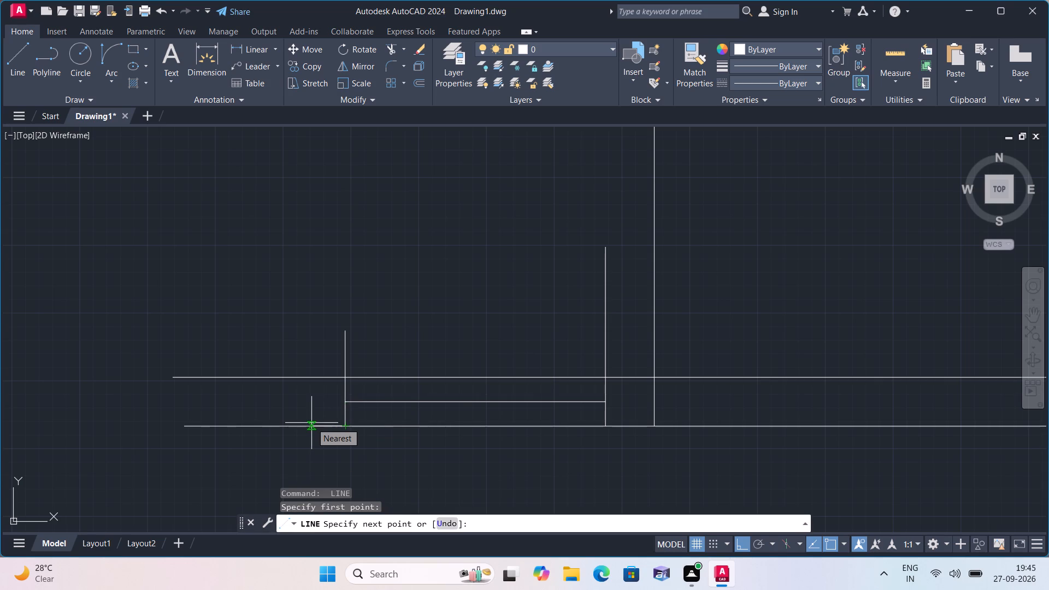
{"action": "type", "text": "4.5\""}
{"action": "key", "text": "space"}
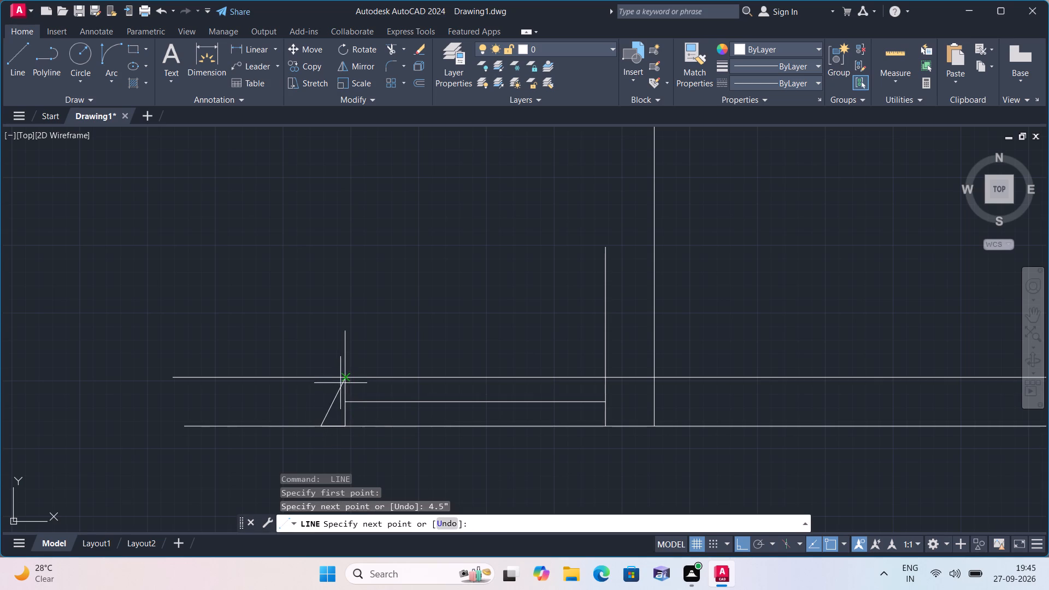
{"action": "left_click", "coordinate": [325, 377]}
{"action": "key", "text": "space"}
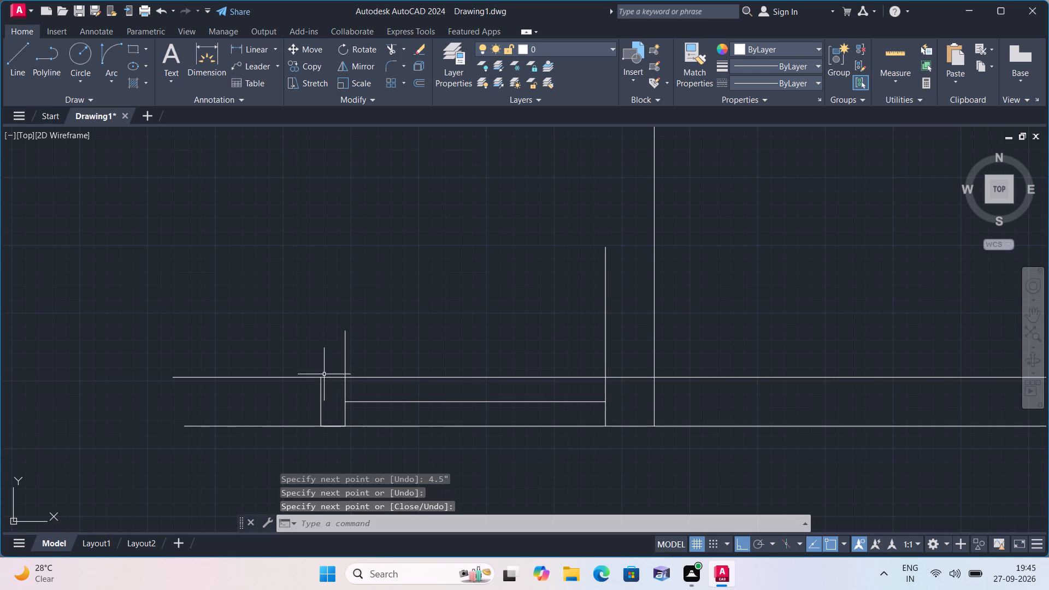
Trim the wall lines west of the post, and all three lines across the opening between the post and the east wall end.
{"action": "type", "text": "trim"}
{"action": "key", "text": "space"}
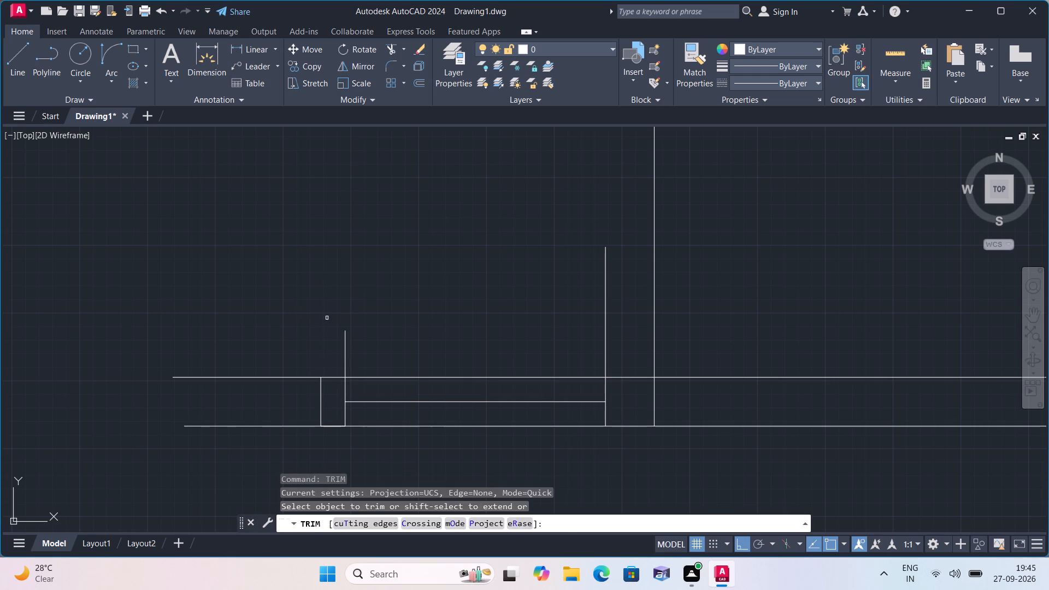
{"action": "left_click", "coordinate": [263, 350]}
{"action": "left_click", "coordinate": [269, 443]}
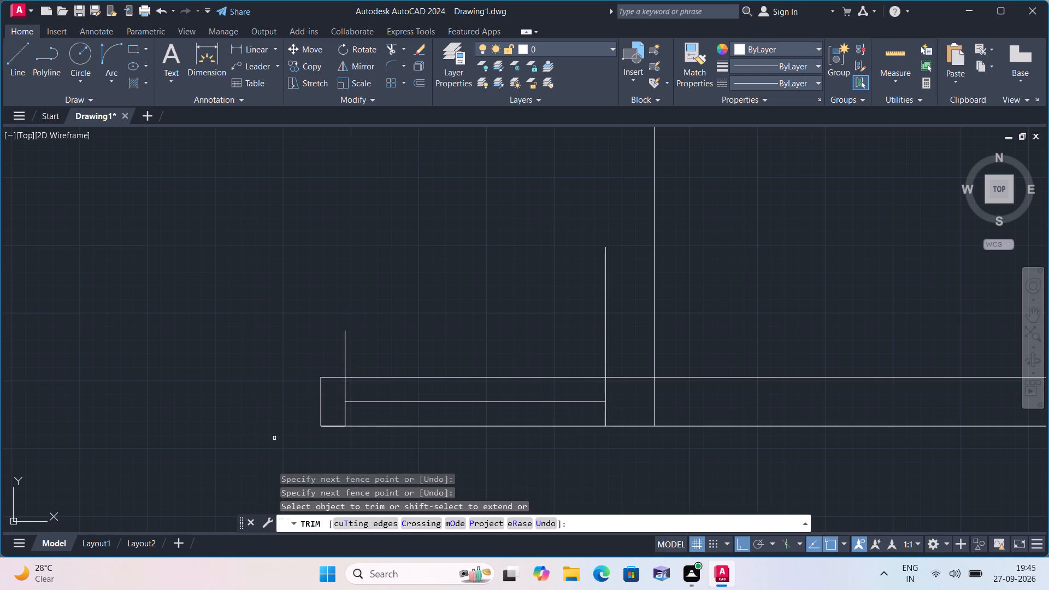
{"action": "left_click", "coordinate": [419, 324]}
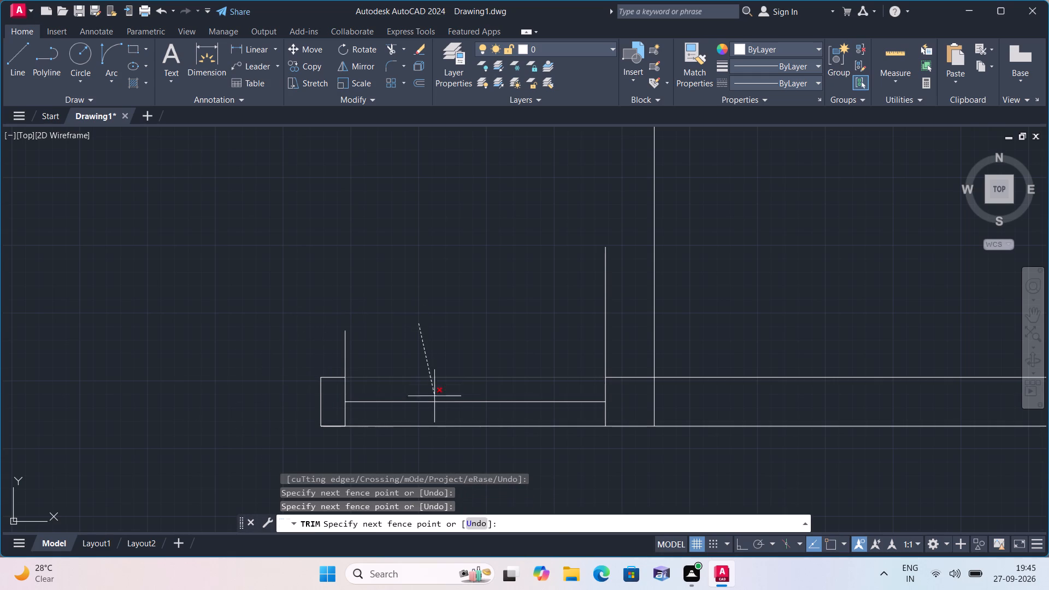
{"action": "left_click", "coordinate": [441, 440]}
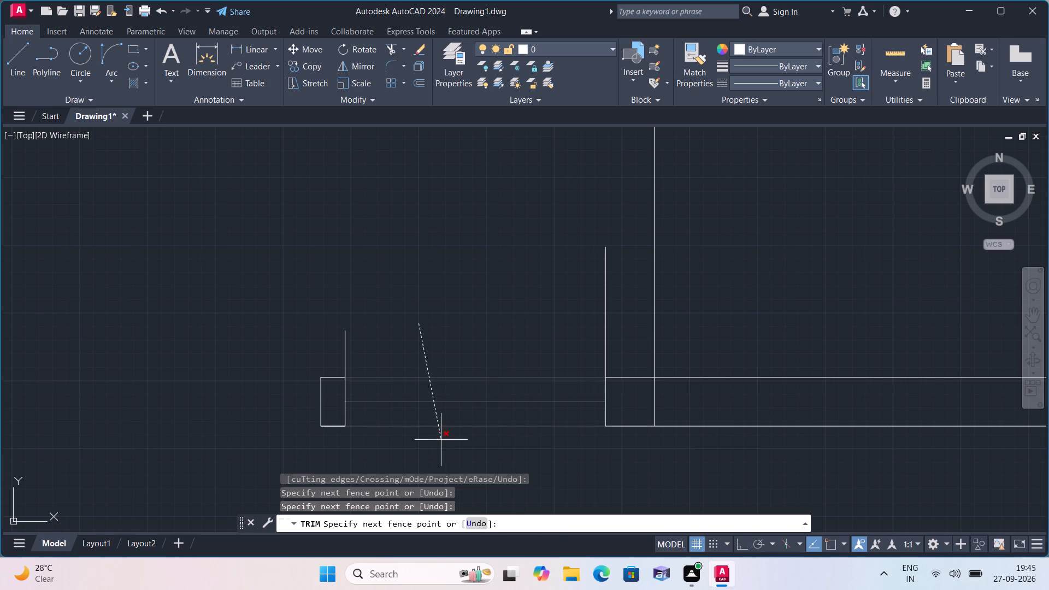
{"action": "key", "text": "Escape"}
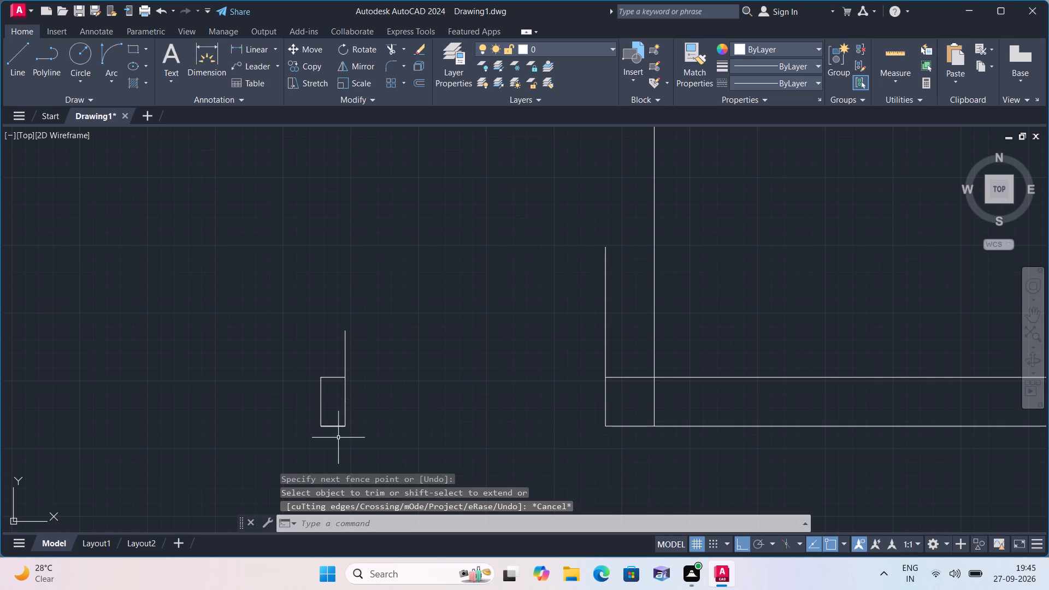
Delete the overlapping line on the post's south edge and the short line running north from its east side.
{"action": "left_click", "coordinate": [332, 427]}
{"action": "key", "text": "Delete"}
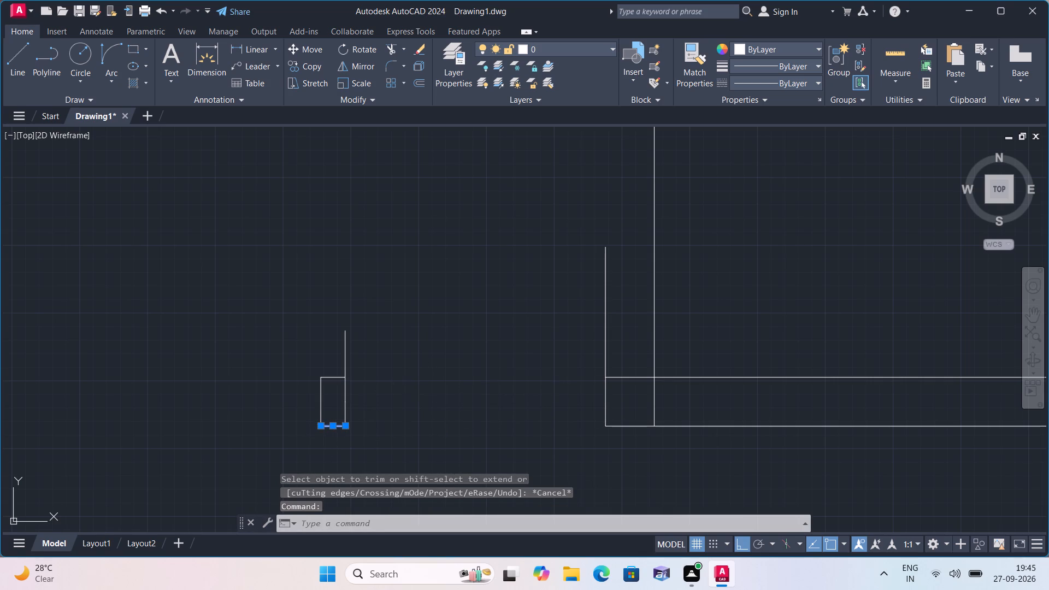
{"action": "left_click", "coordinate": [341, 351]}
{"action": "left_click", "coordinate": [346, 353]}
{"action": "left_click", "coordinate": [346, 353]}
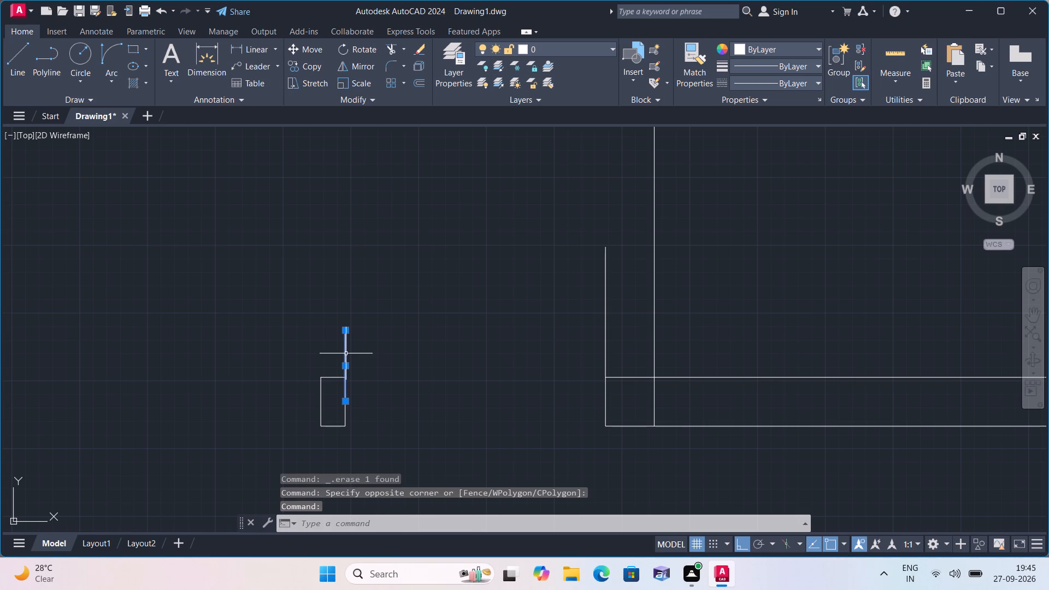
{"action": "key", "text": "Delete"}
Close the upper half of the post's east side with a line from its northeast corner to the side's midpoint.
{"action": "key", "text": "l"}
{"action": "key", "text": "space"}
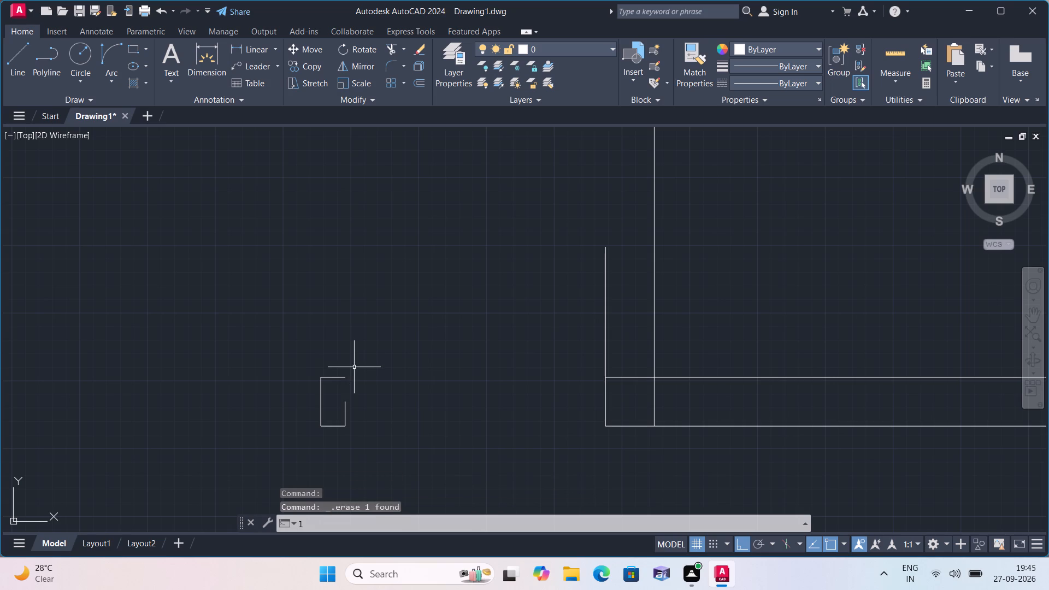
{"action": "left_click", "coordinate": [347, 374]}
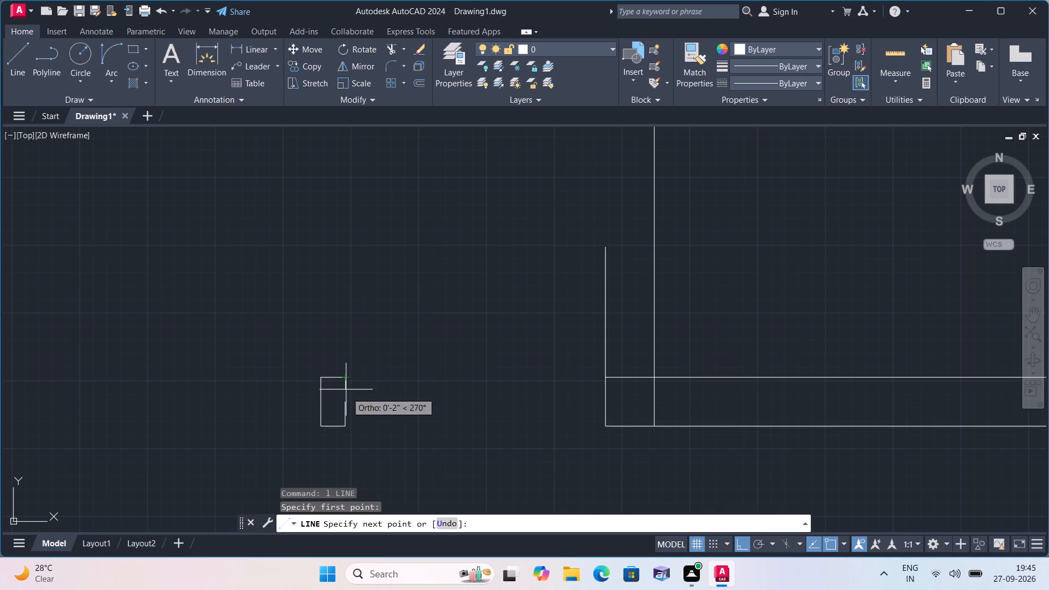
{"action": "left_click", "coordinate": [345, 400]}
{"action": "key", "text": "space"}
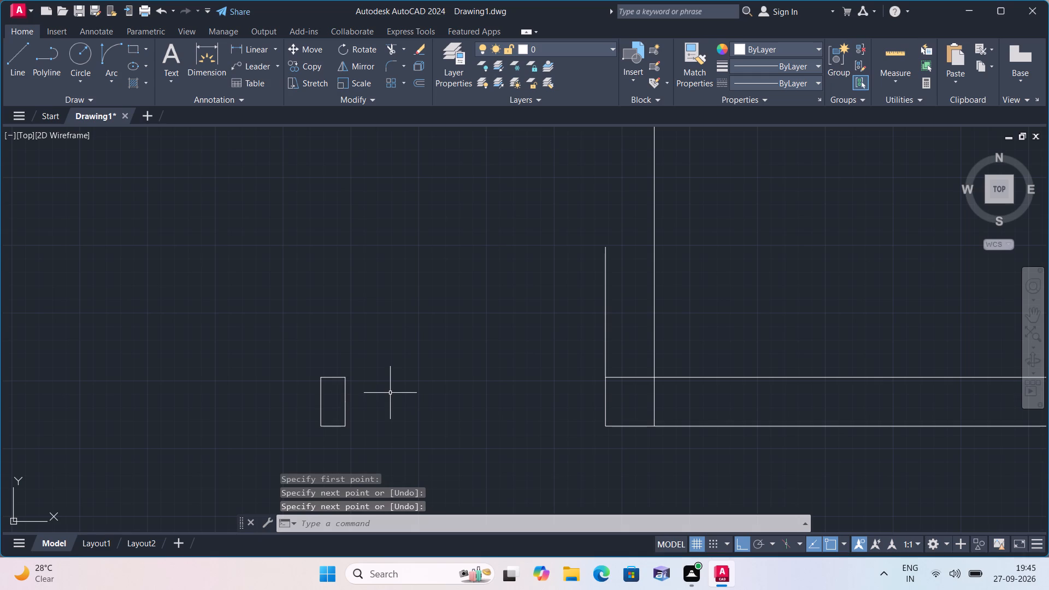
Draw a 2" line east from the midpoint of the post's east side.
{"action": "type", "text": "l"}
{"action": "key", "text": "space"}
{"action": "scroll", "coordinate": [354, 399], "scroll_direction": "up", "scroll_amount": 1}
{"action": "left_click", "coordinate": [340, 400]}
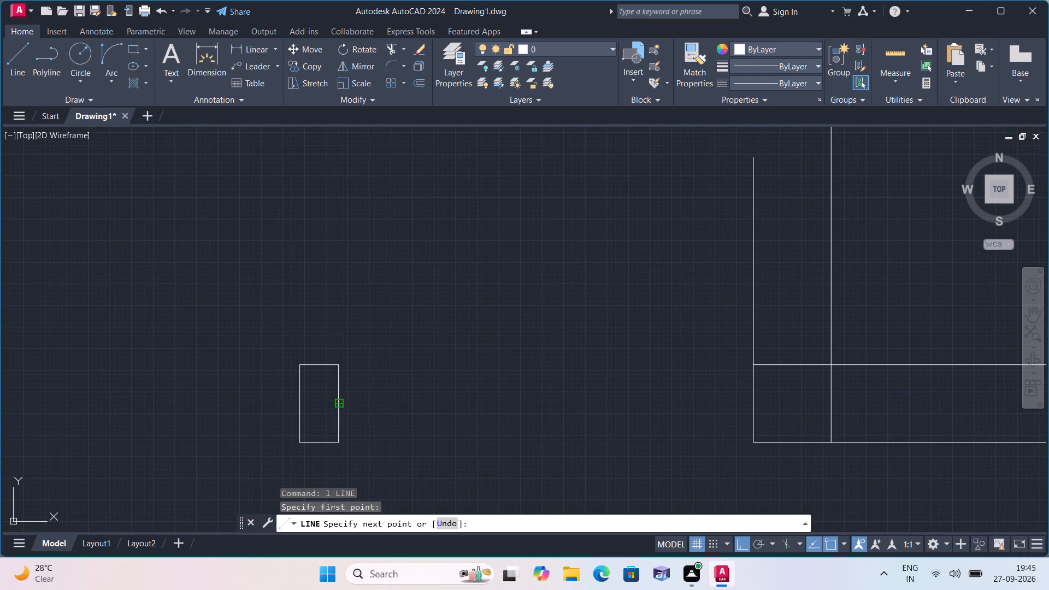
{"action": "type", "text": "2\""}
{"action": "key", "text": "space"}
{"action": "key", "text": "Escape"}
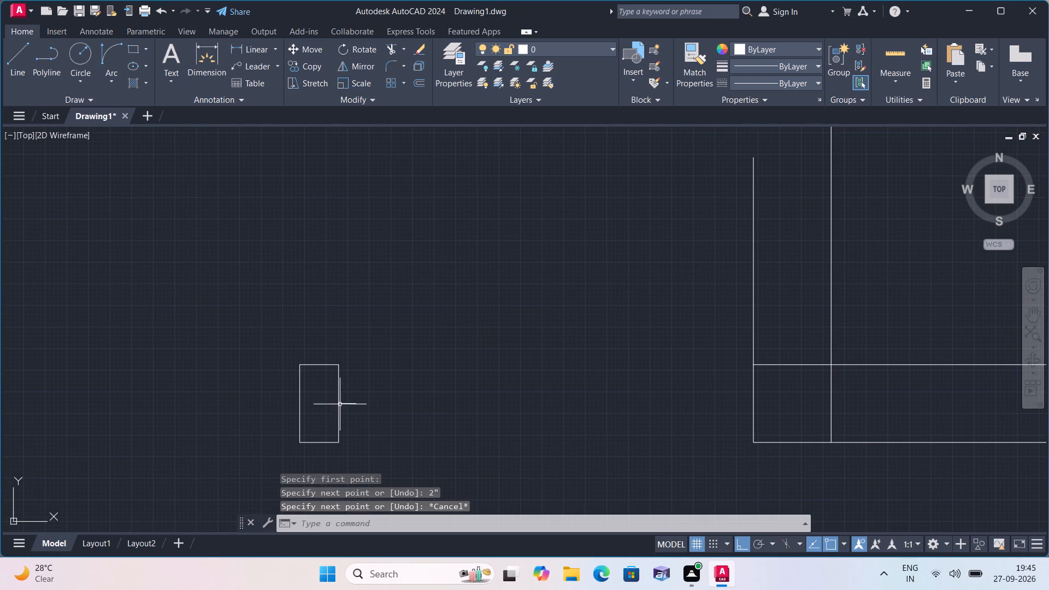
Draw a 2" line west from the midpoint of the post's west side, and delete the connecting line across the post.
{"action": "key", "text": "space"}
{"action": "key", "text": "space"}
{"action": "left_click", "coordinate": [298, 399]}
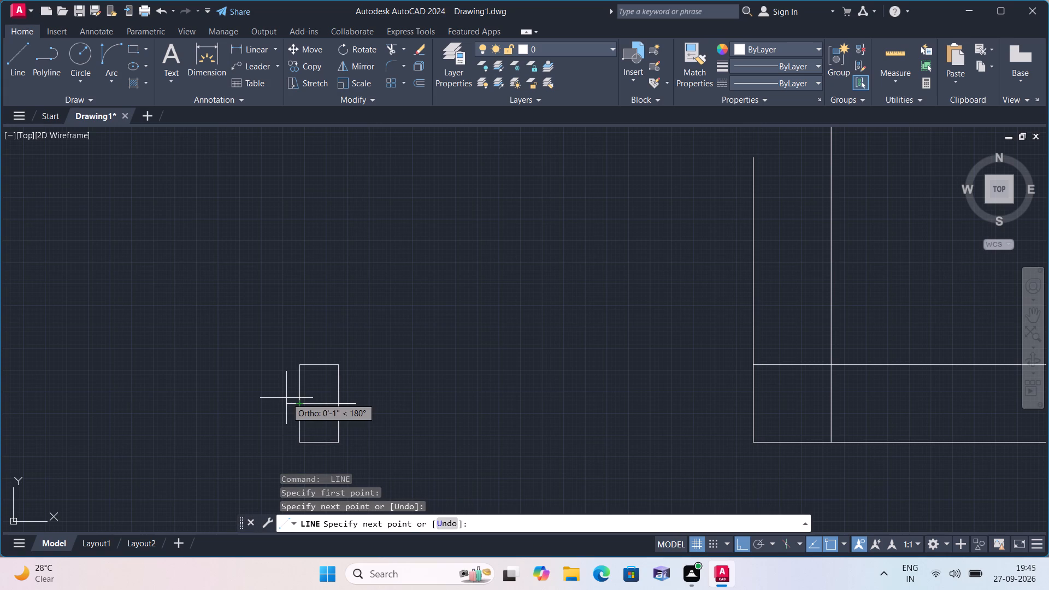
{"action": "type", "text": "2\""}
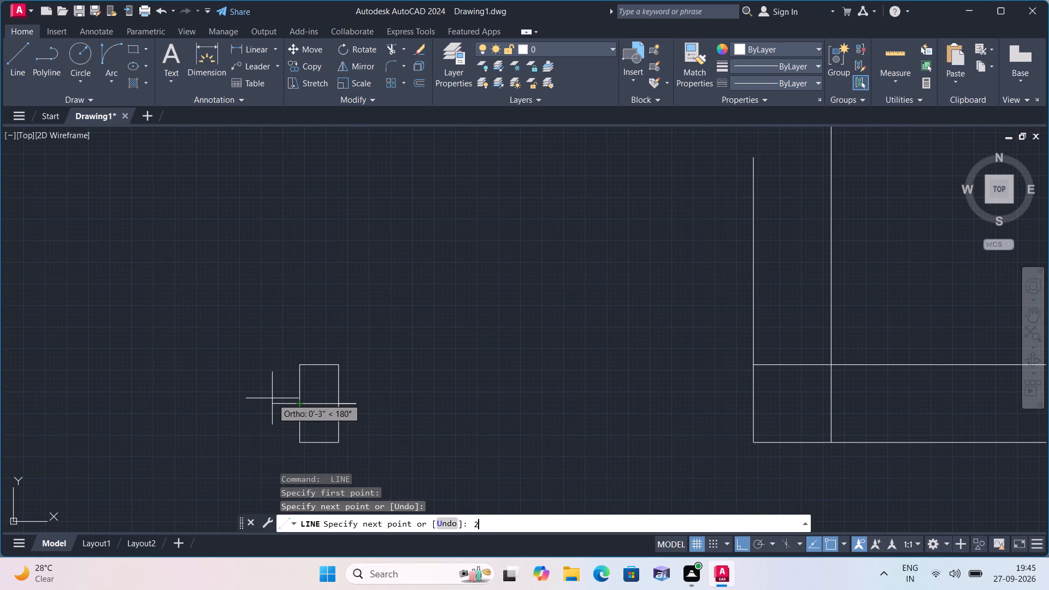
{"action": "key", "text": "space"}
{"action": "key", "text": "Escape"}
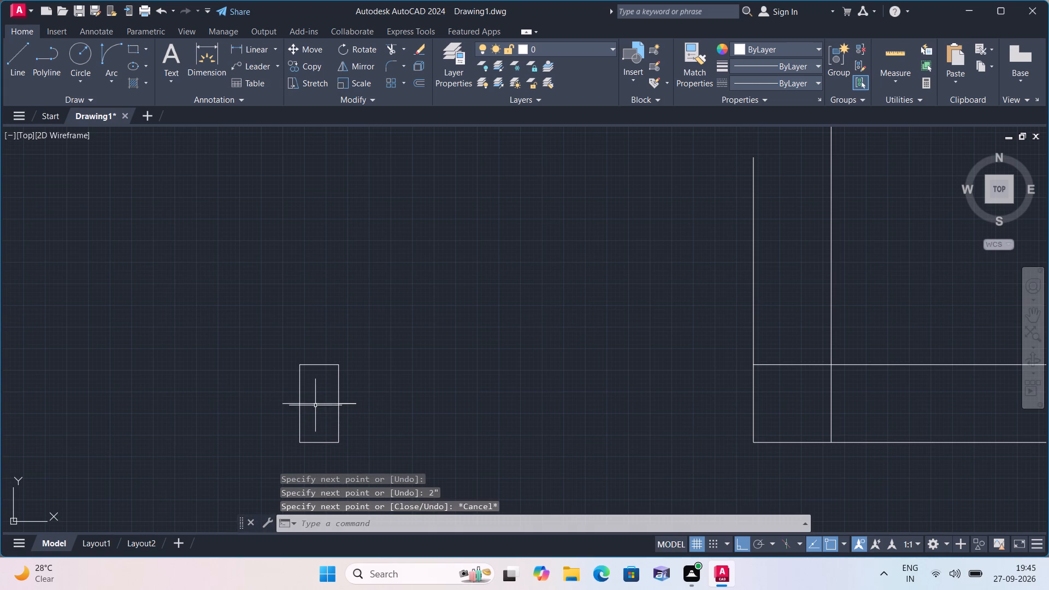
{"action": "left_click", "coordinate": [316, 403]}
{"action": "key", "text": "Delete"}
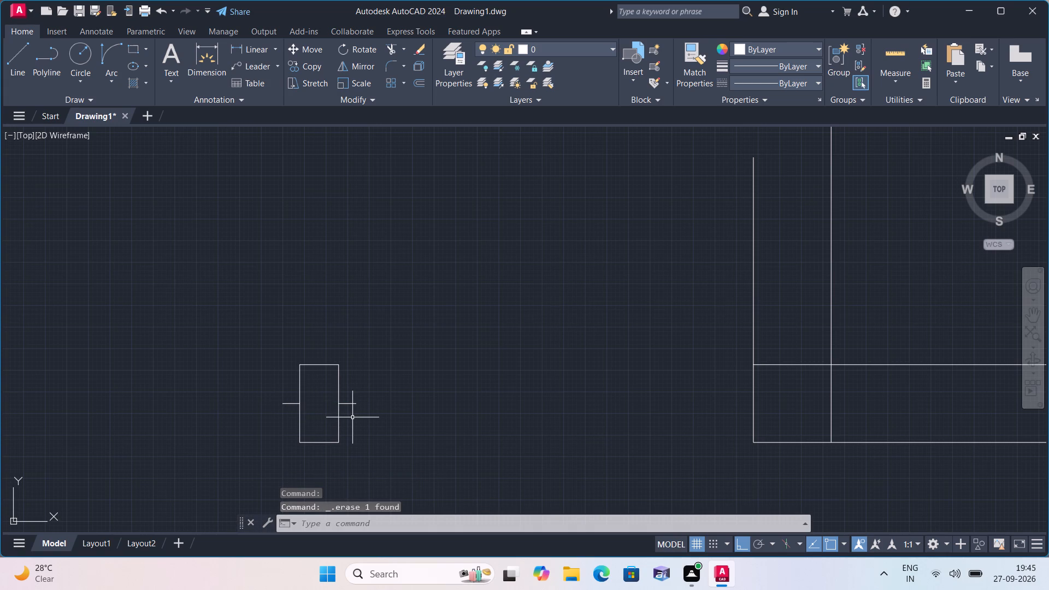
Measure the short line on the post's east side with a linear dimension, without placing it.
{"action": "scroll", "coordinate": [385, 397], "scroll_direction": "up", "scroll_amount": 2}
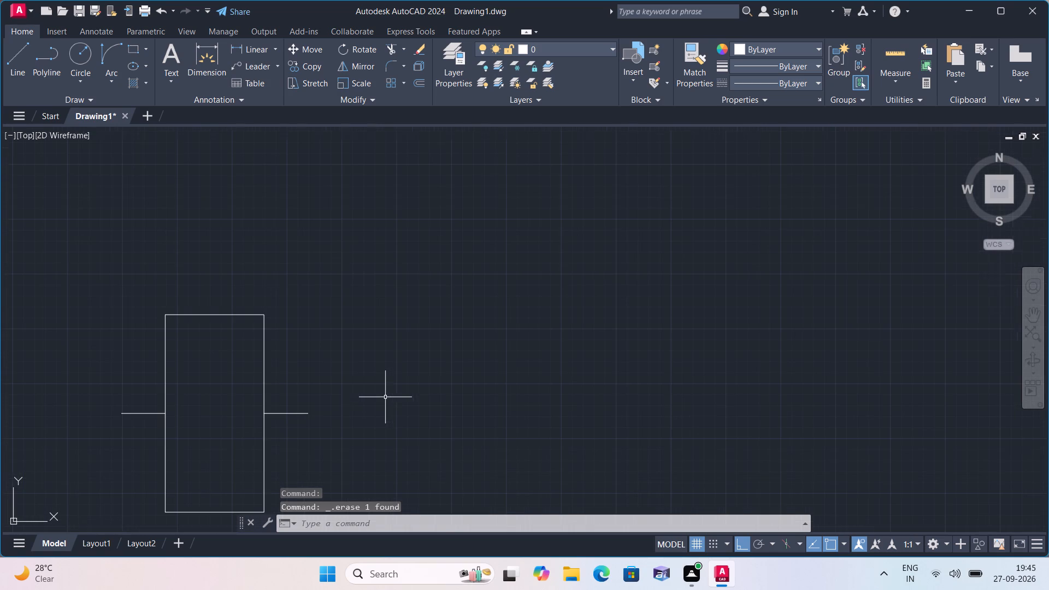
{"action": "left_click_drag", "start_coordinate": [249, 47], "coordinate": [251, 54]}
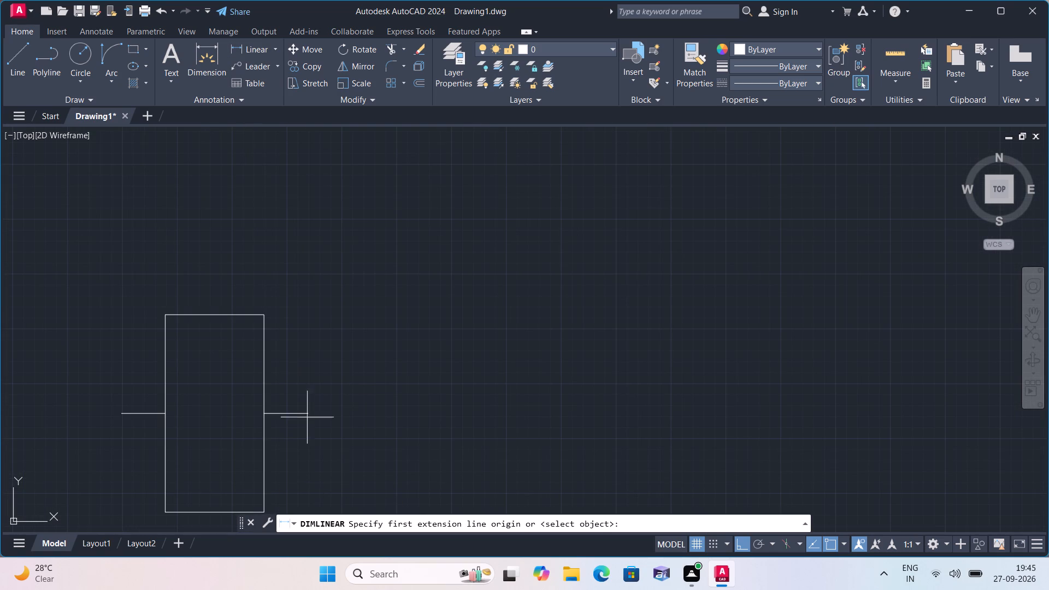
{"action": "left_click", "coordinate": [310, 416]}
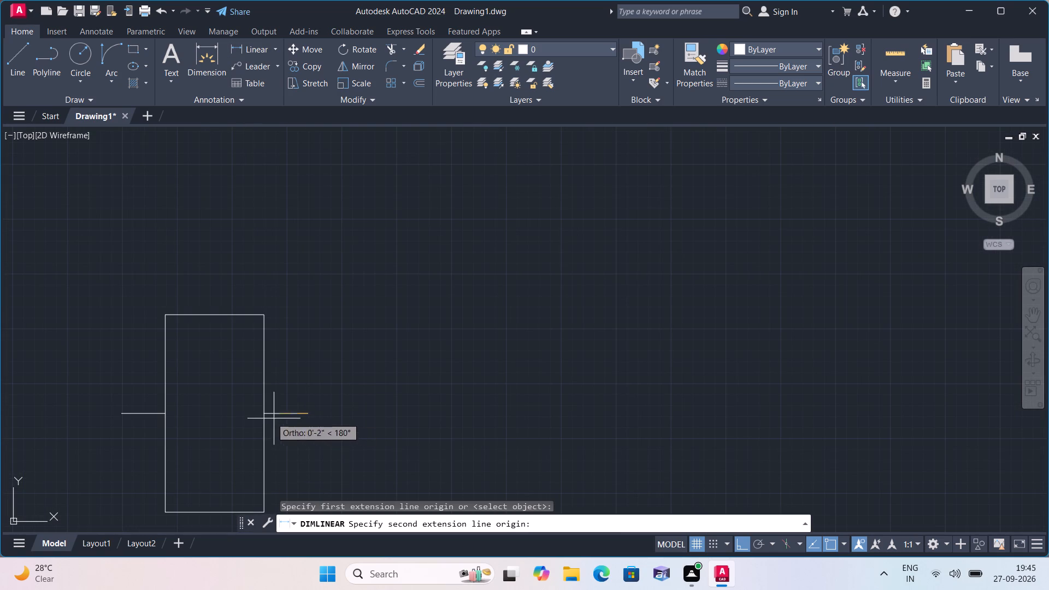
{"action": "left_click", "coordinate": [266, 414]}
{"action": "scroll", "coordinate": [289, 428], "scroll_direction": "up", "scroll_amount": 2}
{"action": "scroll", "coordinate": [290, 427], "scroll_direction": "down", "scroll_amount": 1}
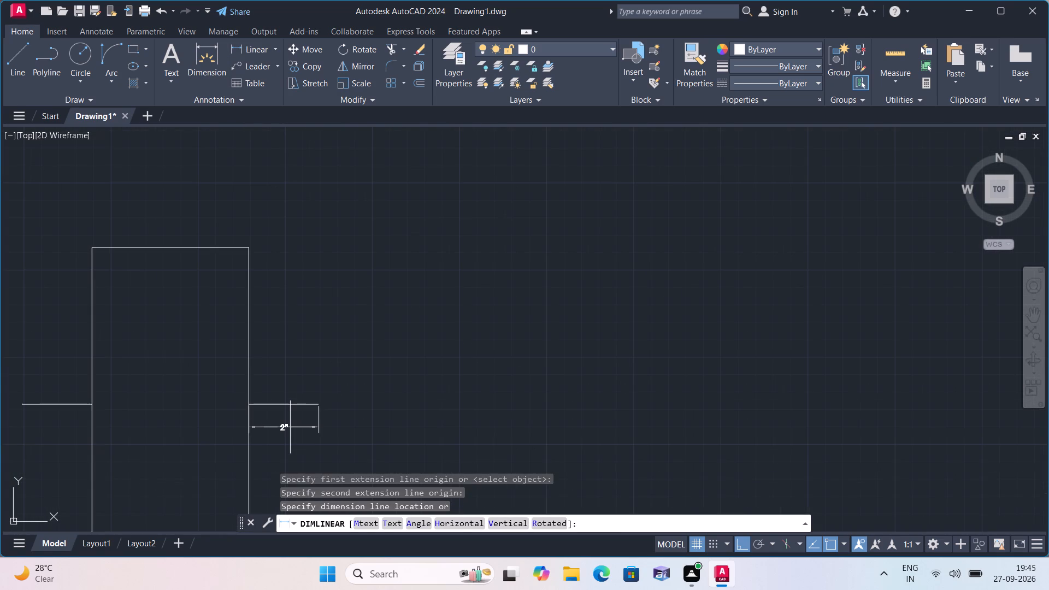
{"action": "key", "text": "Escape"}
Measure the short line on the post's west side with a linear dimension, without placing it.
{"action": "left_click", "coordinate": [273, 52]}
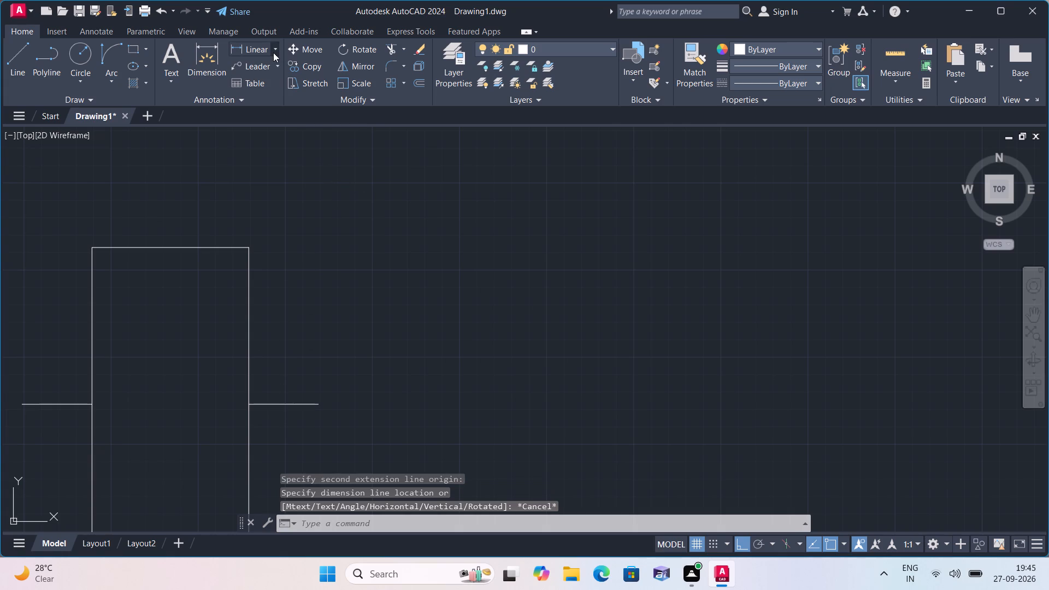
{"action": "scroll", "coordinate": [172, 332], "scroll_direction": "down", "scroll_amount": 1}
{"action": "middle_click", "coordinate": [172, 338]}
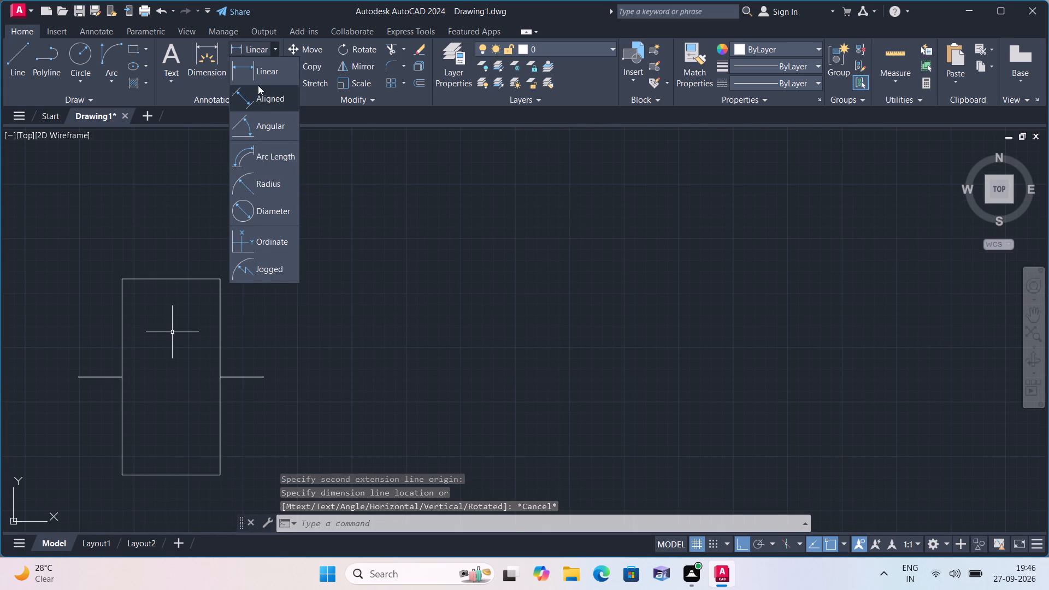
{"action": "left_click", "coordinate": [269, 72]}
{"action": "scroll", "coordinate": [91, 368], "scroll_direction": "up", "scroll_amount": 2}
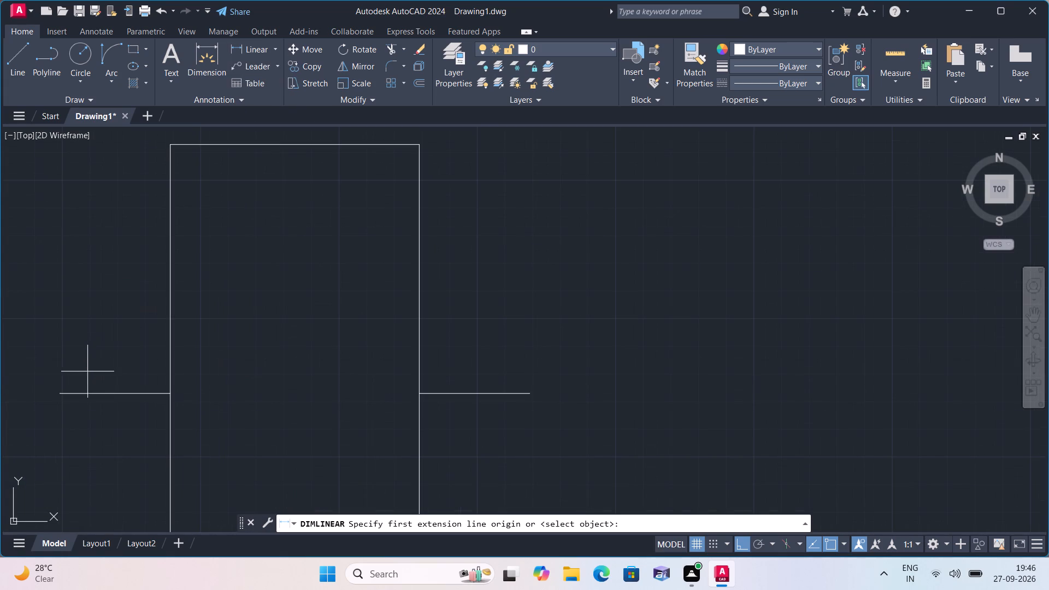
{"action": "left_click", "coordinate": [60, 392]}
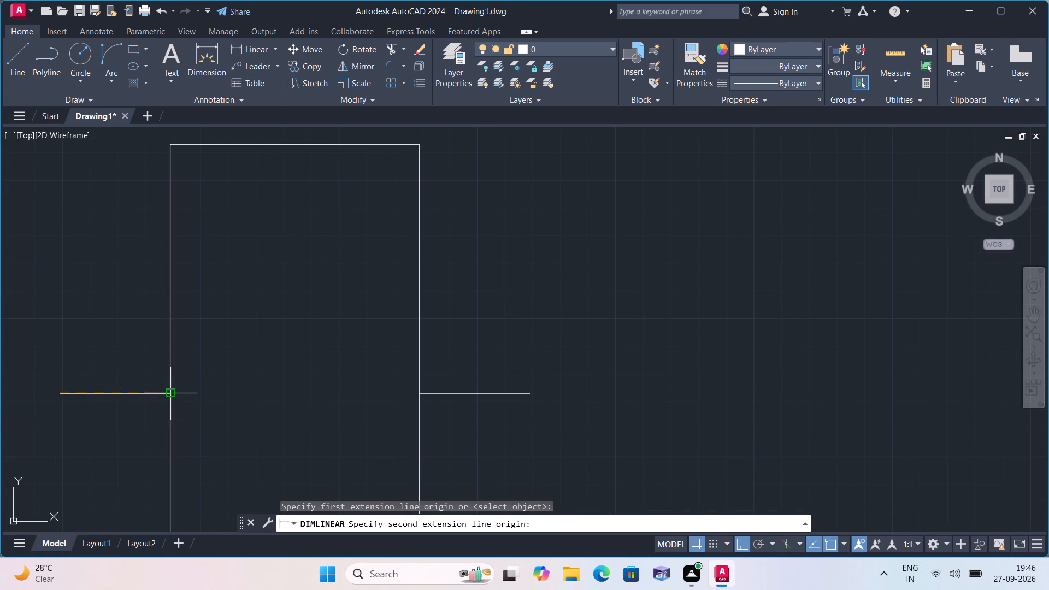
{"action": "left_click", "coordinate": [168, 396]}
{"action": "scroll", "coordinate": [133, 406], "scroll_direction": "up", "scroll_amount": 1}
{"action": "key", "text": "Escape"}
Draw a start-end-direction arc from the north end of the gate leaf line to the tip of the post's east stub.
{"action": "scroll", "coordinate": [133, 405], "scroll_direction": "down", "scroll_amount": 3}
{"action": "scroll", "coordinate": [185, 379], "scroll_direction": "down", "scroll_amount": 1}
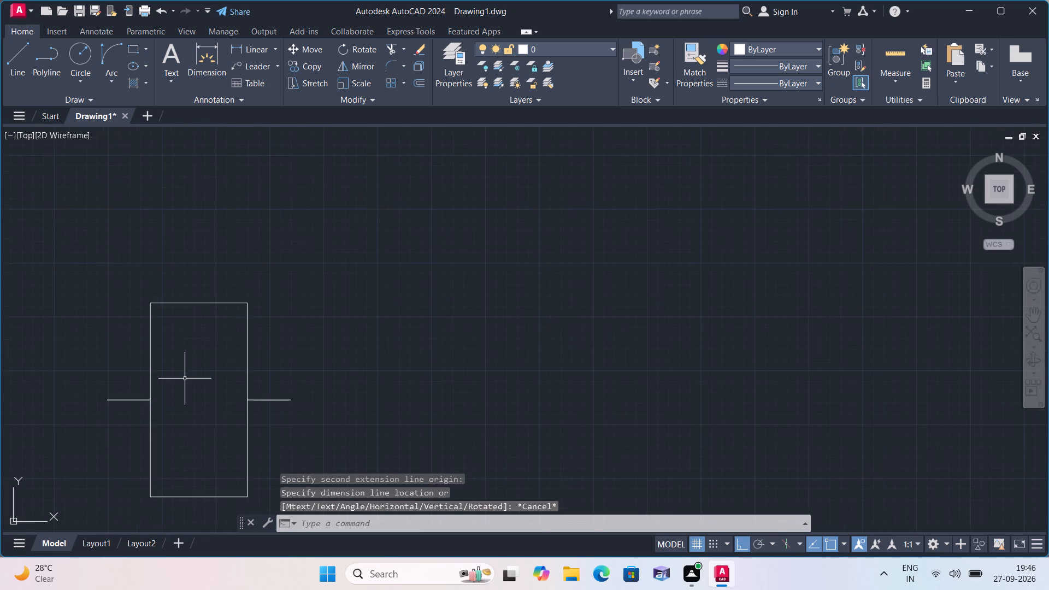
{"action": "scroll", "coordinate": [188, 379], "scroll_direction": "down", "scroll_amount": 2}
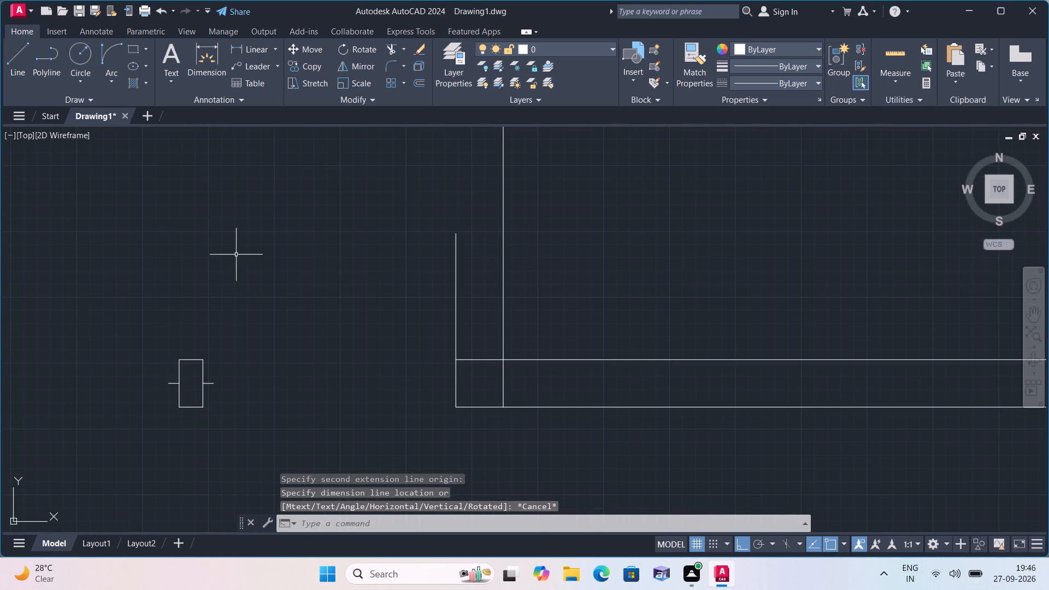
{"action": "left_click", "coordinate": [108, 84]}
{"action": "left_click", "coordinate": [164, 249]}
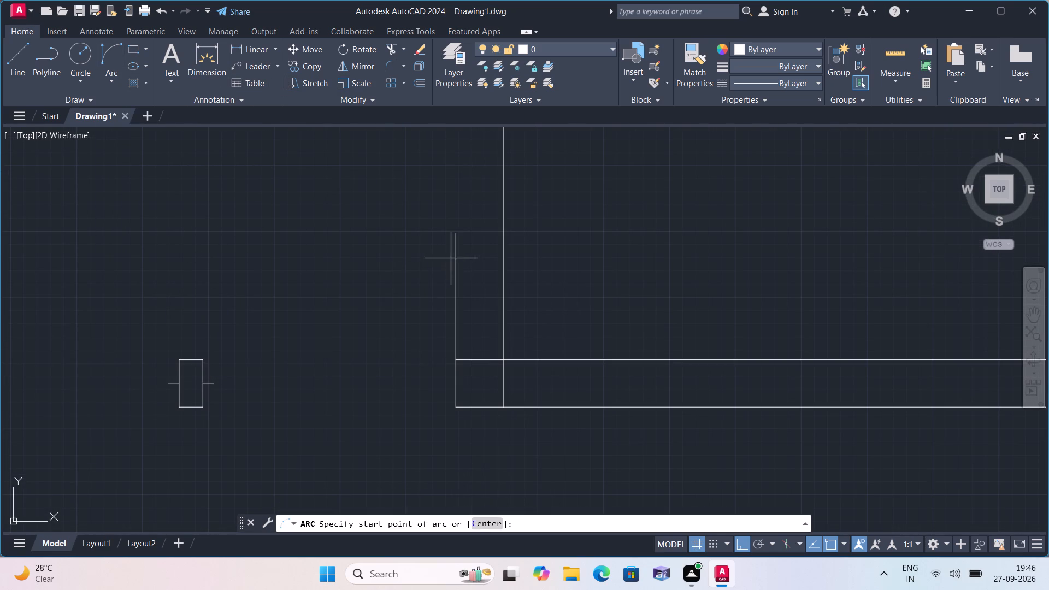
{"action": "left_click", "coordinate": [455, 234]}
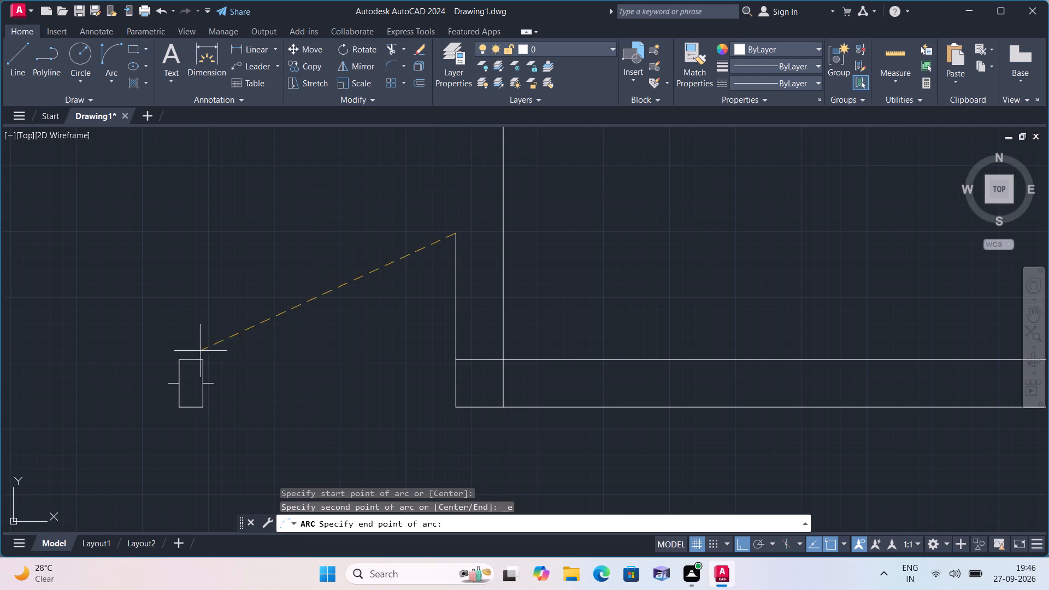
{"action": "scroll", "coordinate": [202, 373], "scroll_direction": "up", "scroll_amount": 1}
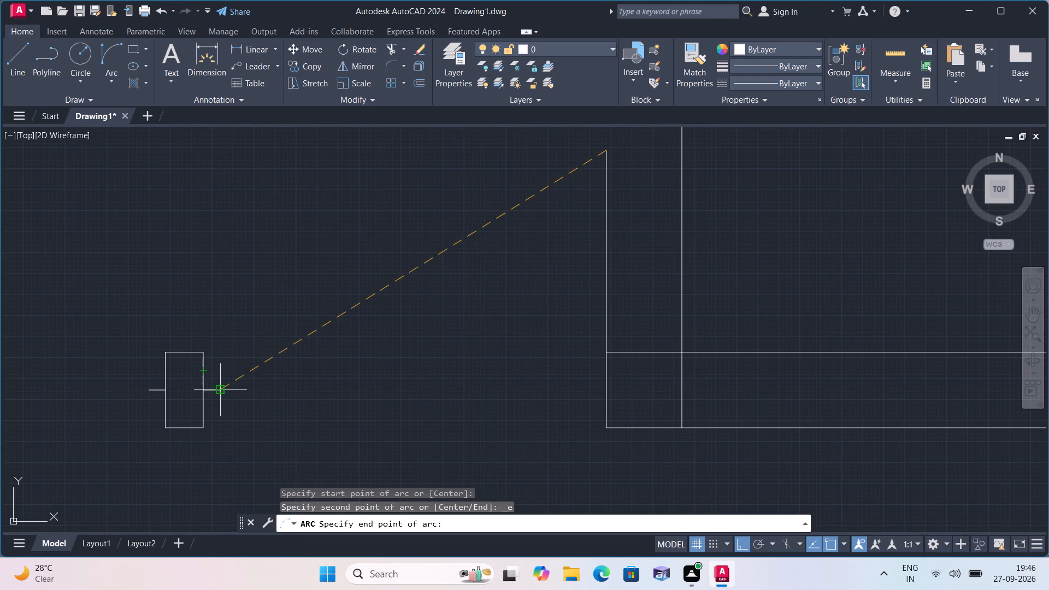
{"action": "left_click", "coordinate": [219, 390]}
{"action": "left_click", "coordinate": [227, 296]}
Draw a helper line down the east side of the square at the south end of the western wall.
{"action": "scroll", "coordinate": [227, 296], "scroll_direction": "down", "scroll_amount": 1}
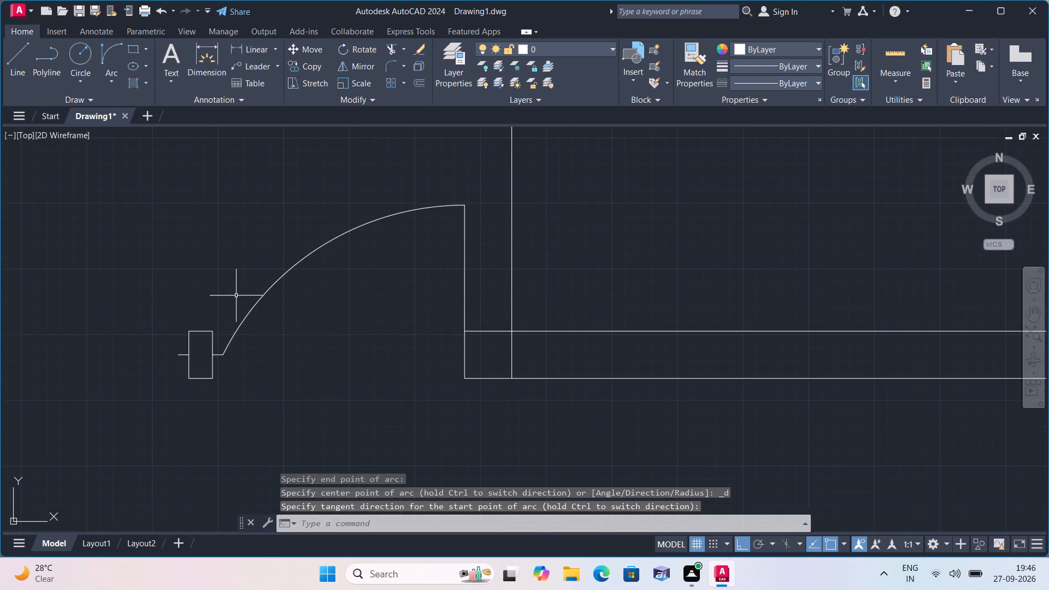
{"action": "middle_click_drag", "start_coordinate": [254, 300], "coordinate": [325, 307]}
{"action": "scroll", "coordinate": [254, 301], "scroll_direction": "down", "scroll_amount": 1}
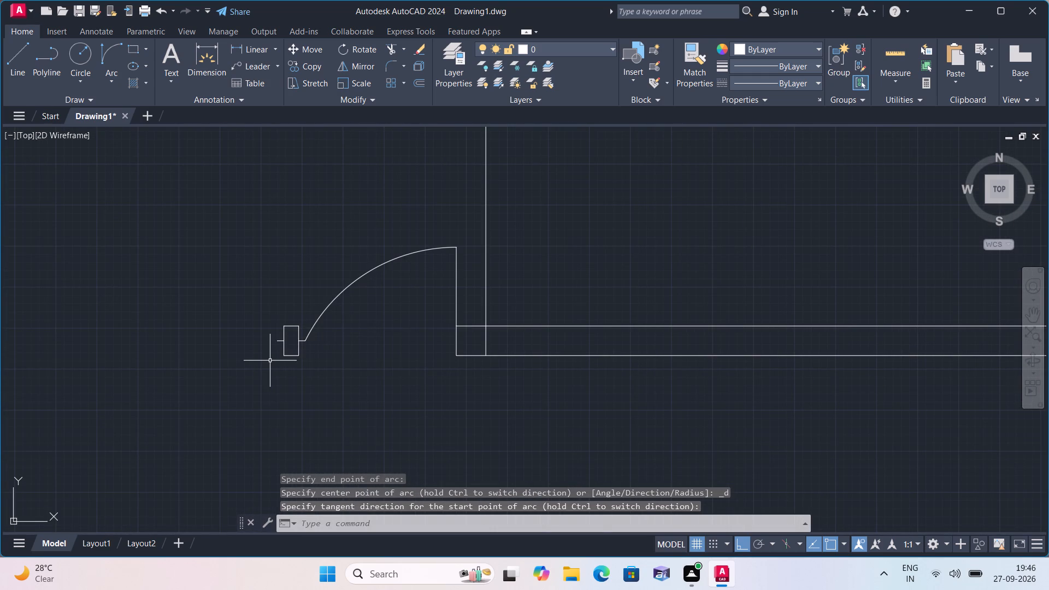
{"action": "middle_click_drag", "start_coordinate": [245, 364], "coordinate": [258, 366]}
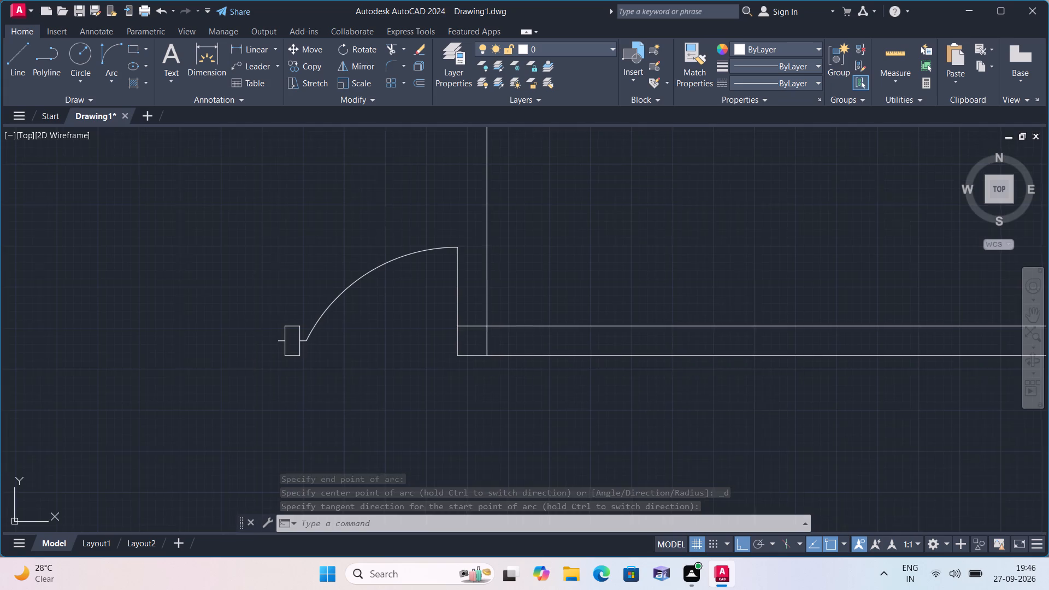
{"action": "middle_click_drag", "start_coordinate": [258, 366], "coordinate": [351, 380]}
{"action": "middle_click_drag", "start_coordinate": [257, 393], "coordinate": [374, 411]}
{"action": "scroll", "coordinate": [394, 411], "scroll_direction": "down", "scroll_amount": 2}
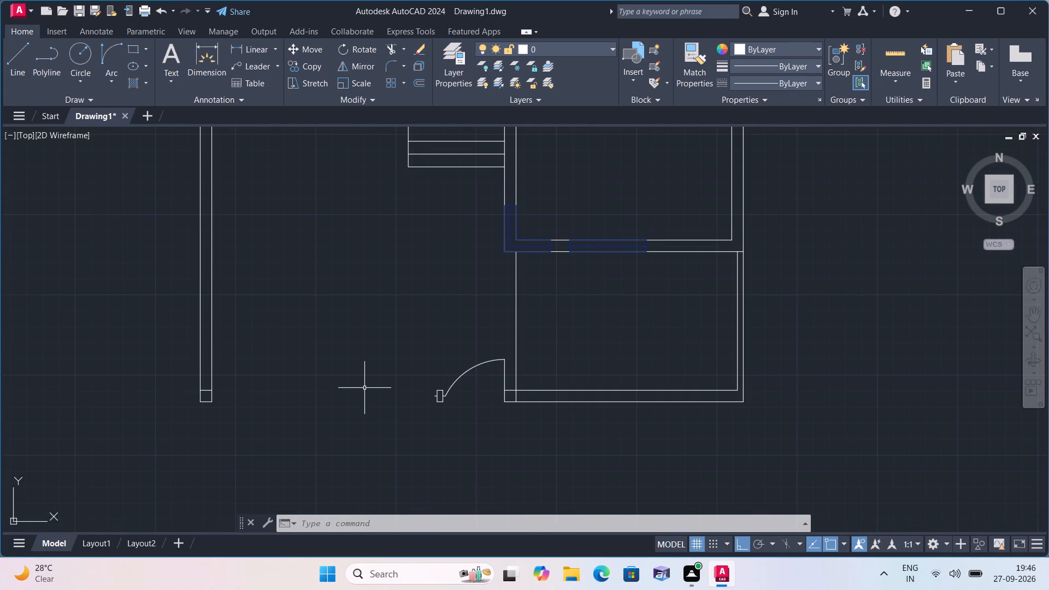
{"action": "key", "text": "l"}
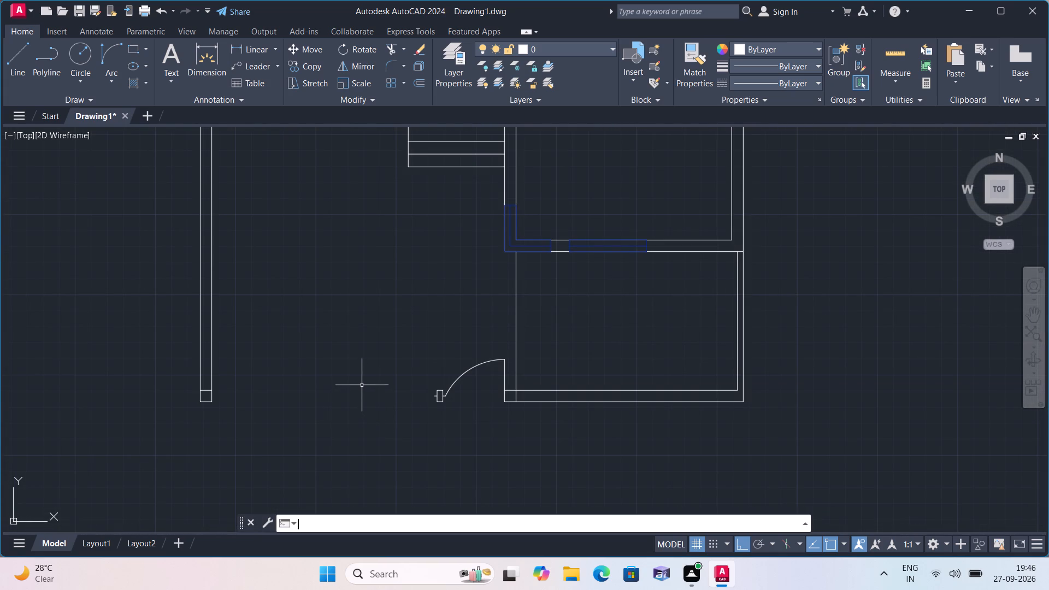
{"action": "key", "text": "space"}
{"action": "scroll", "coordinate": [229, 411], "scroll_direction": "up", "scroll_amount": 2}
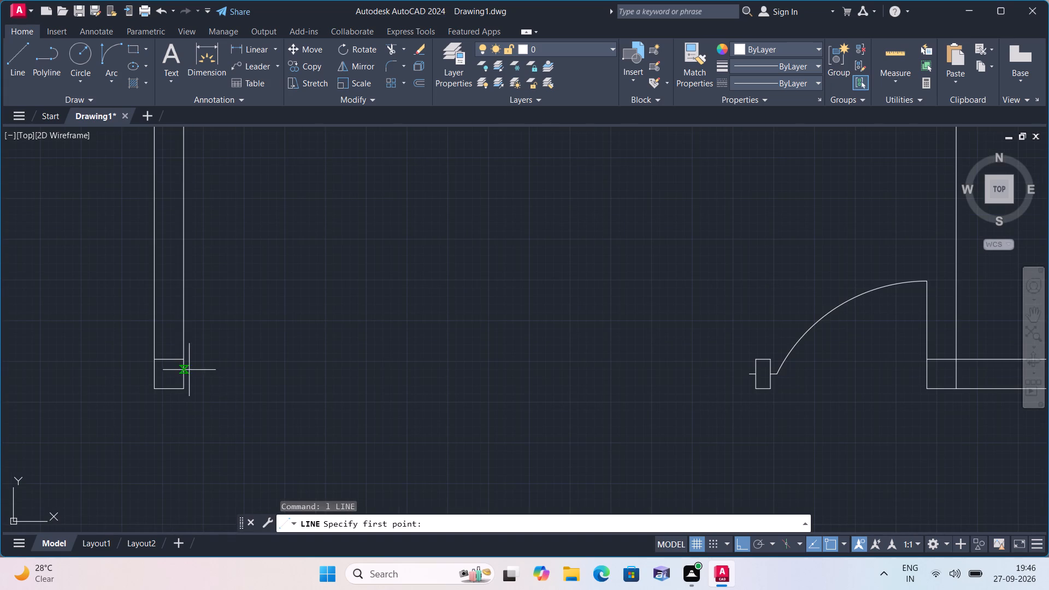
{"action": "left_click", "coordinate": [181, 359]}
{"action": "left_click", "coordinate": [182, 389]}
{"action": "key", "text": "space"}
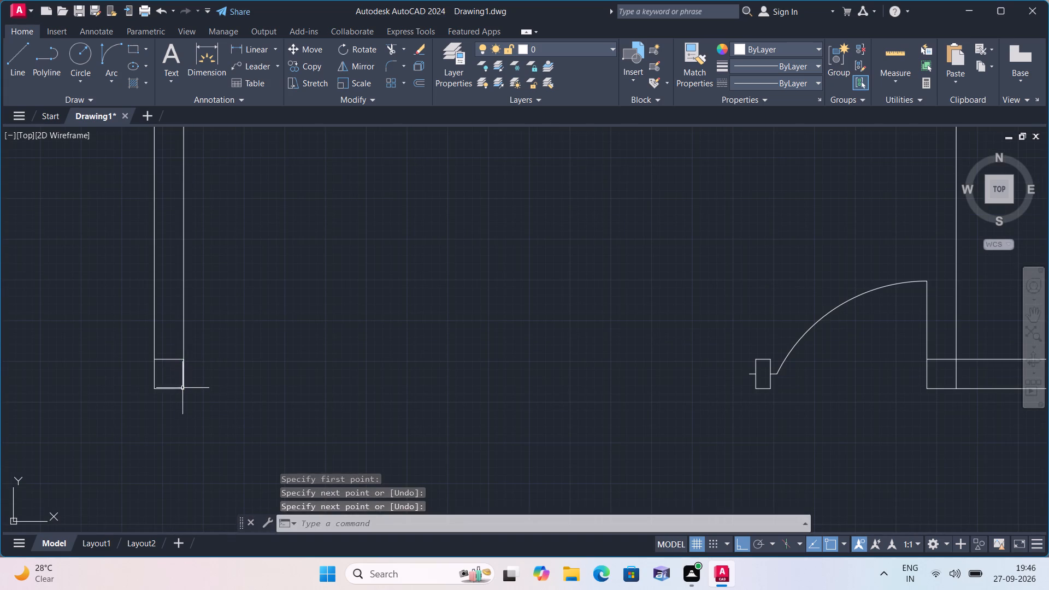
Draw a 2" line east from the midpoint of the helper line on the western wall's end, and delete the helper line.
{"action": "key", "text": "space"}
{"action": "left_click", "coordinate": [186, 372]}
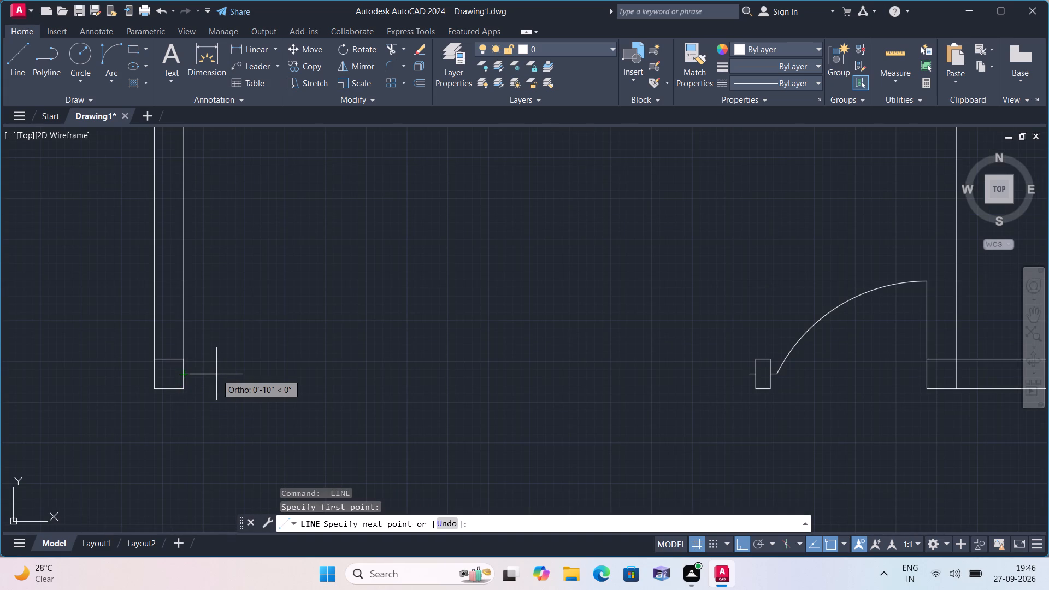
{"action": "type", "text": "2\""}
{"action": "key", "text": "space"}
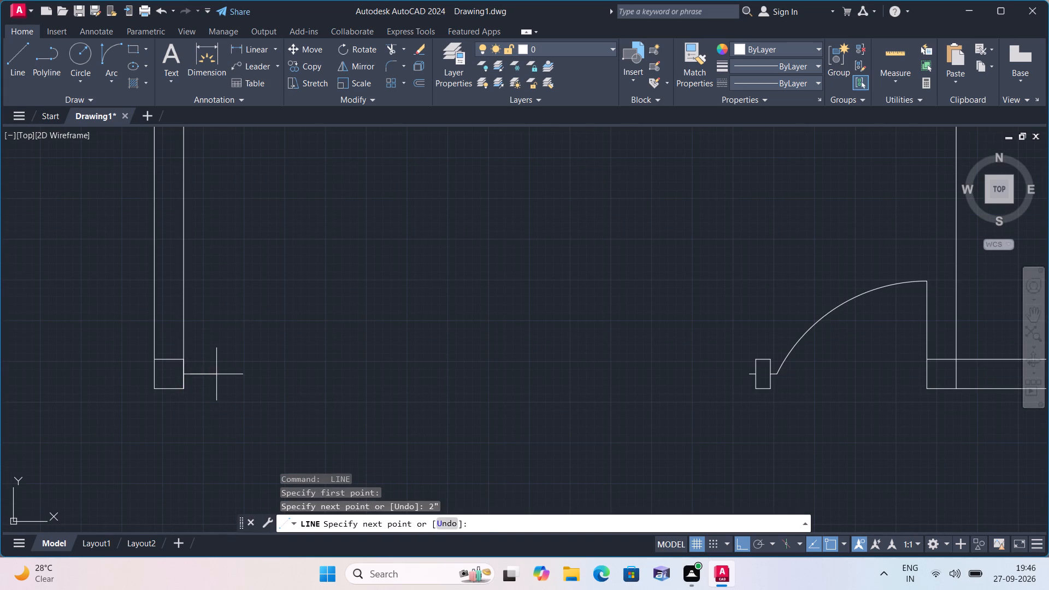
{"action": "key", "text": "Escape"}
{"action": "left_click", "coordinate": [185, 365]}
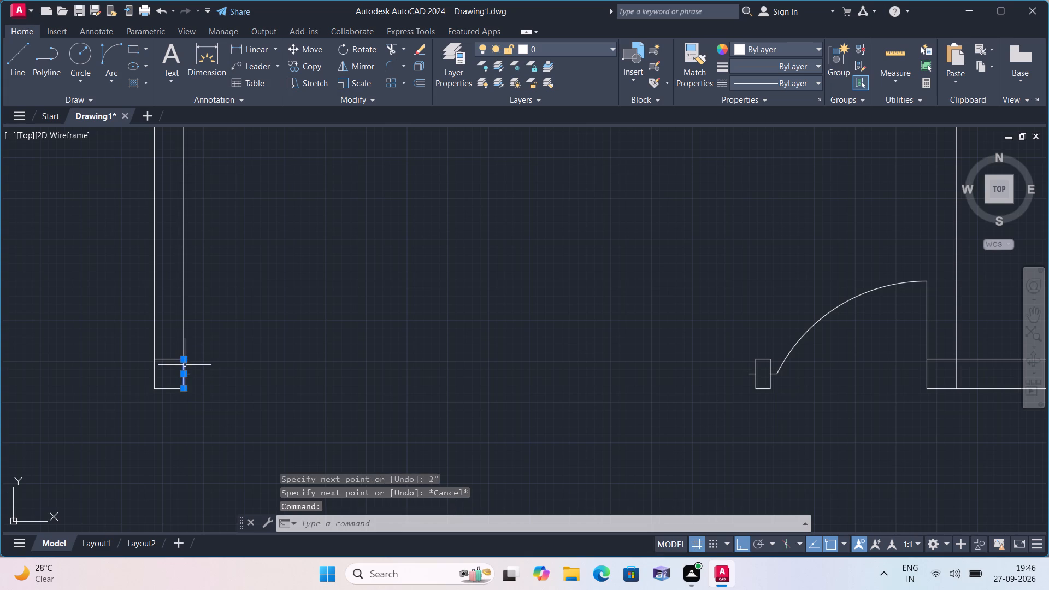
{"action": "key", "text": "Delete"}
Draw a connecting line from the tip of the western wall's 2" stub to the tip of the post's west stub.
{"action": "scroll", "coordinate": [204, 380], "scroll_direction": "up", "scroll_amount": 1}
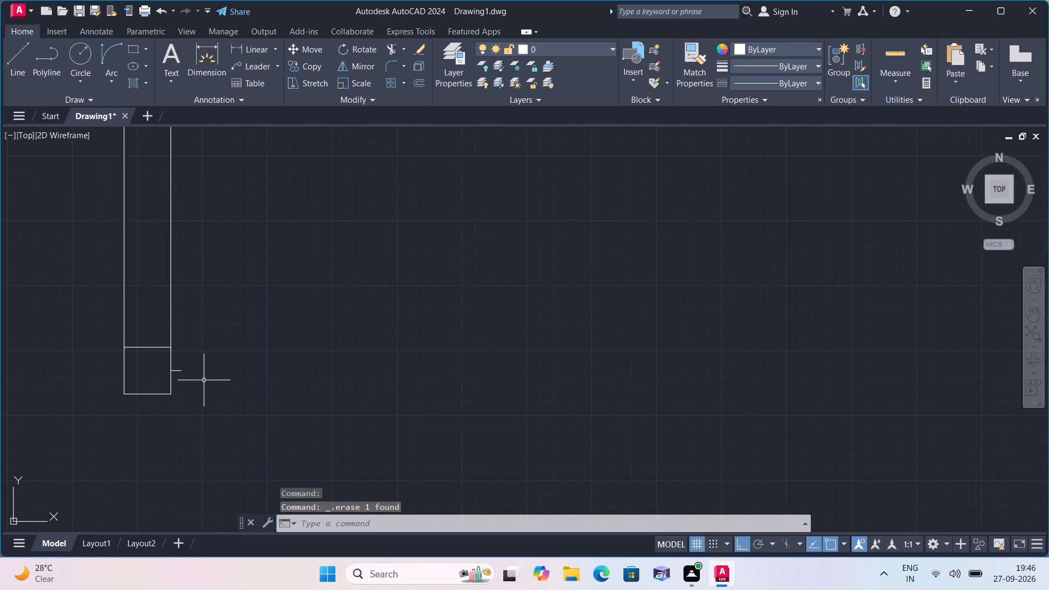
{"action": "scroll", "coordinate": [188, 385], "scroll_direction": "up", "scroll_amount": 3}
{"action": "scroll", "coordinate": [186, 384], "scroll_direction": "down", "scroll_amount": 2}
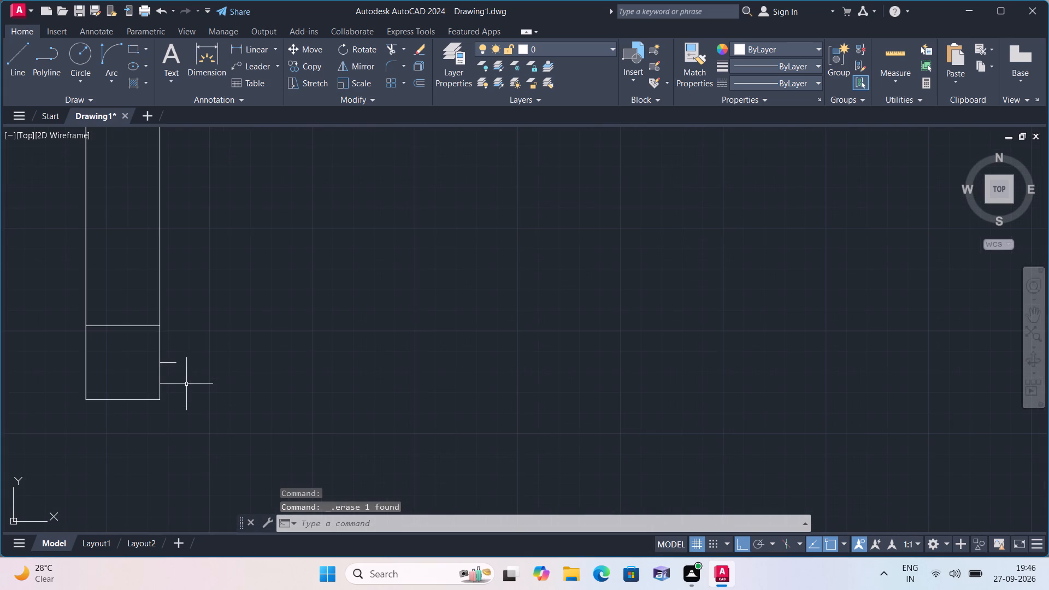
{"action": "scroll", "coordinate": [203, 388], "scroll_direction": "down", "scroll_amount": 2}
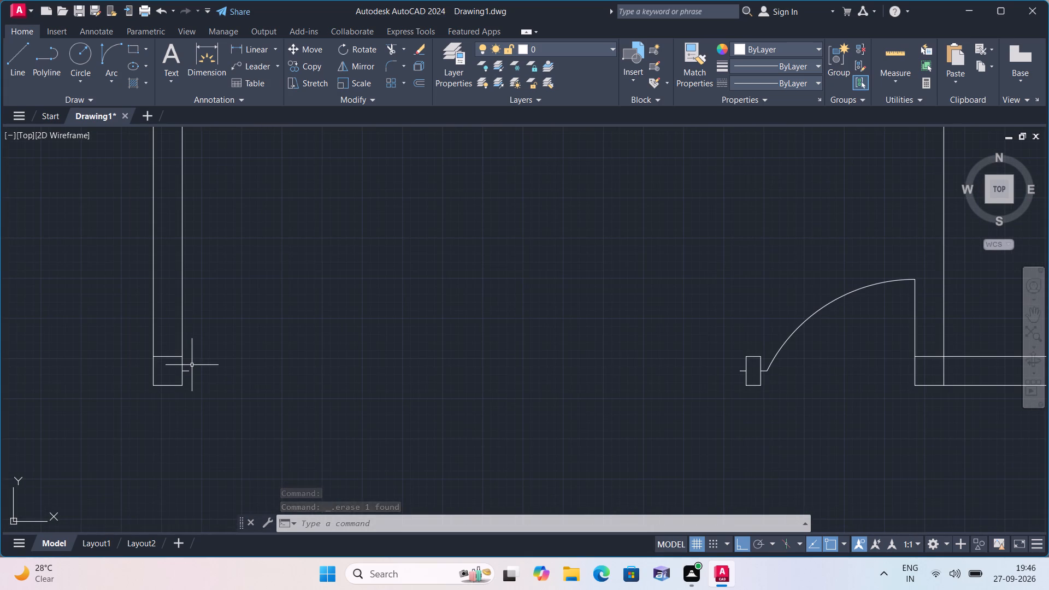
{"action": "type", "text": "l"}
{"action": "key", "text": "space"}
{"action": "scroll", "coordinate": [179, 369], "scroll_direction": "up", "scroll_amount": 2}
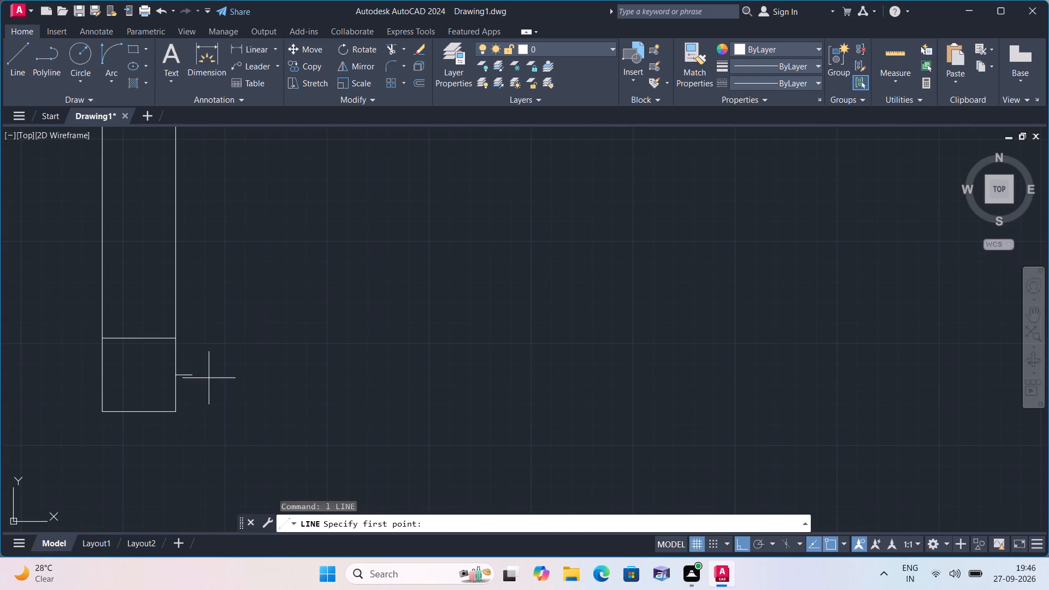
{"action": "left_click", "coordinate": [198, 375]}
{"action": "scroll", "coordinate": [382, 369], "scroll_direction": "down", "scroll_amount": 1}
{"action": "middle_click_drag", "start_coordinate": [378, 363], "coordinate": [364, 329]}
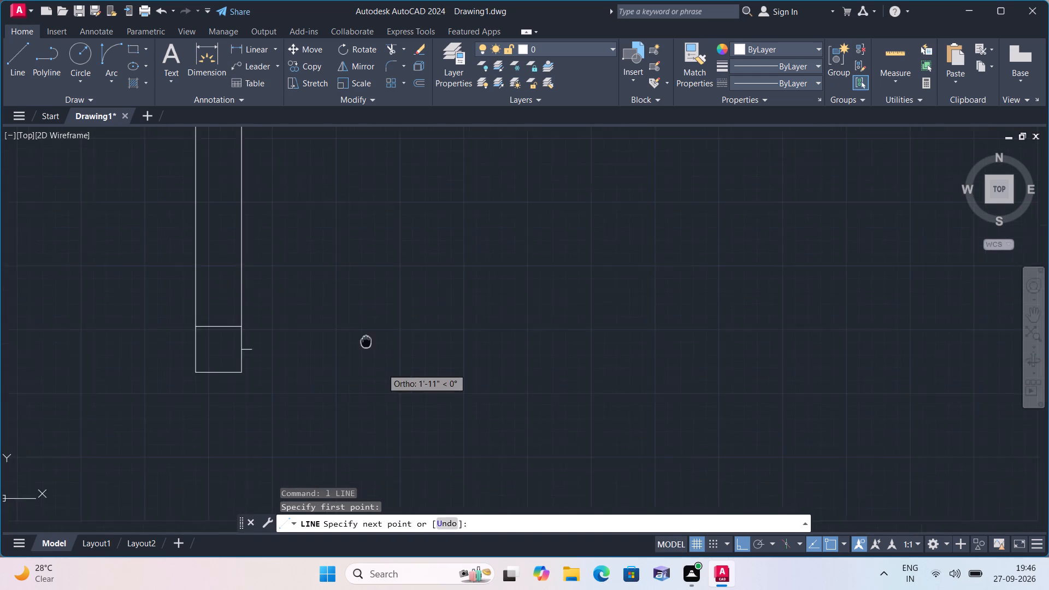
{"action": "scroll", "coordinate": [374, 326], "scroll_direction": "down", "scroll_amount": 2}
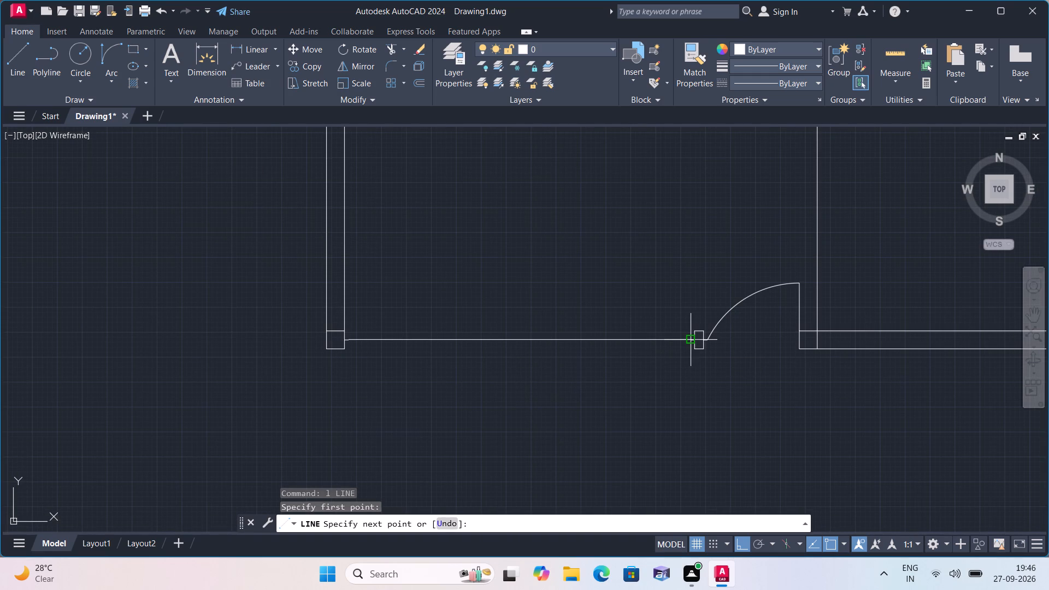
{"action": "scroll", "coordinate": [687, 339], "scroll_direction": "up", "scroll_amount": 2}
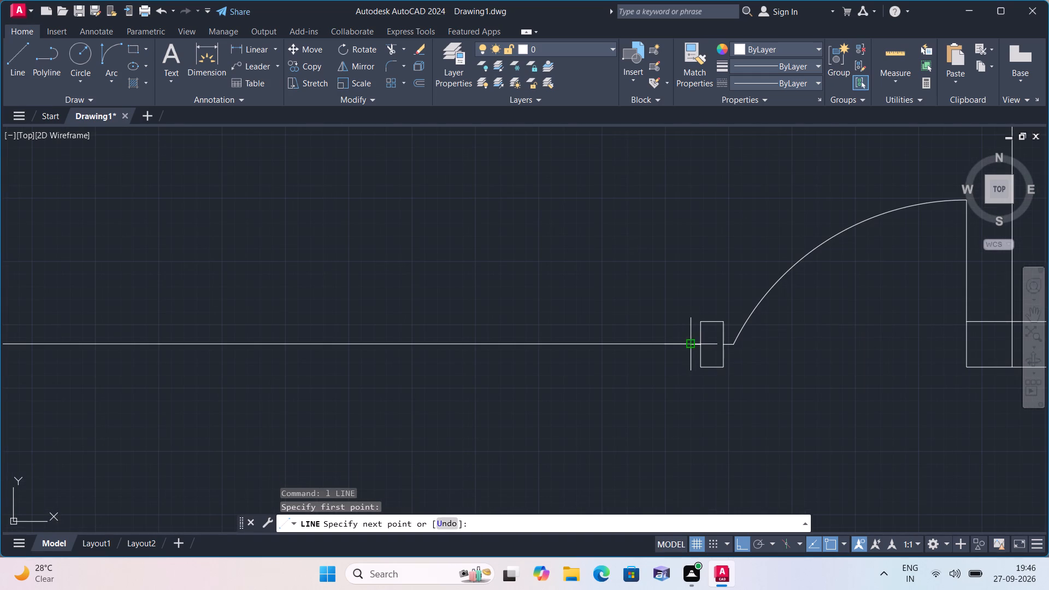
{"action": "left_click", "coordinate": [692, 347]}
{"action": "scroll", "coordinate": [554, 377], "scroll_direction": "down", "scroll_amount": 2}
{"action": "key", "text": "space"}
Draw a line about 1'-5" north from the midpoint of the connecting line across the wide opening, and delete the connecting line.
{"action": "key", "text": "space"}
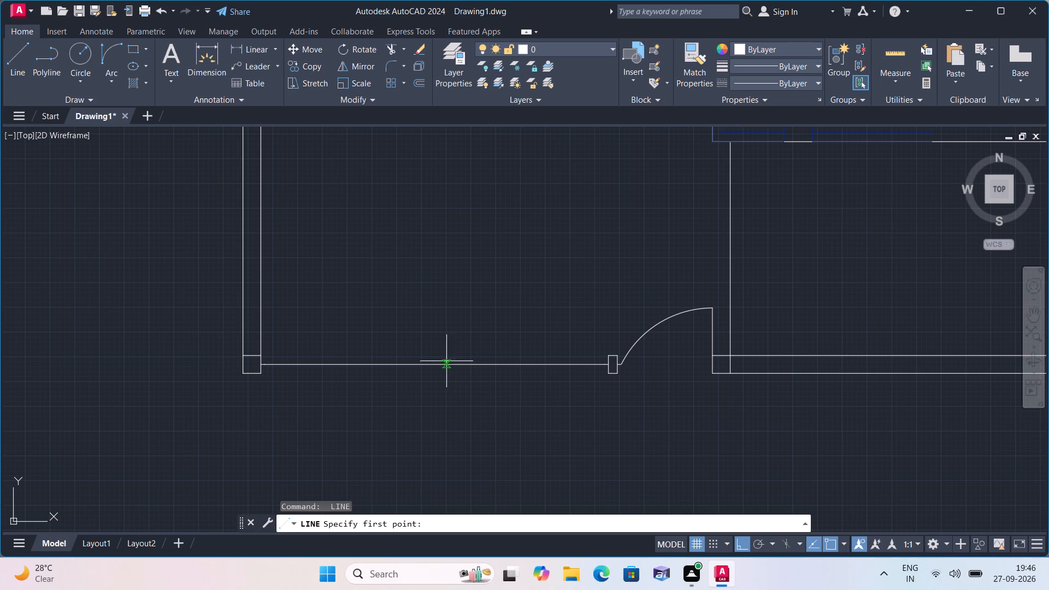
{"action": "left_click", "coordinate": [432, 364]}
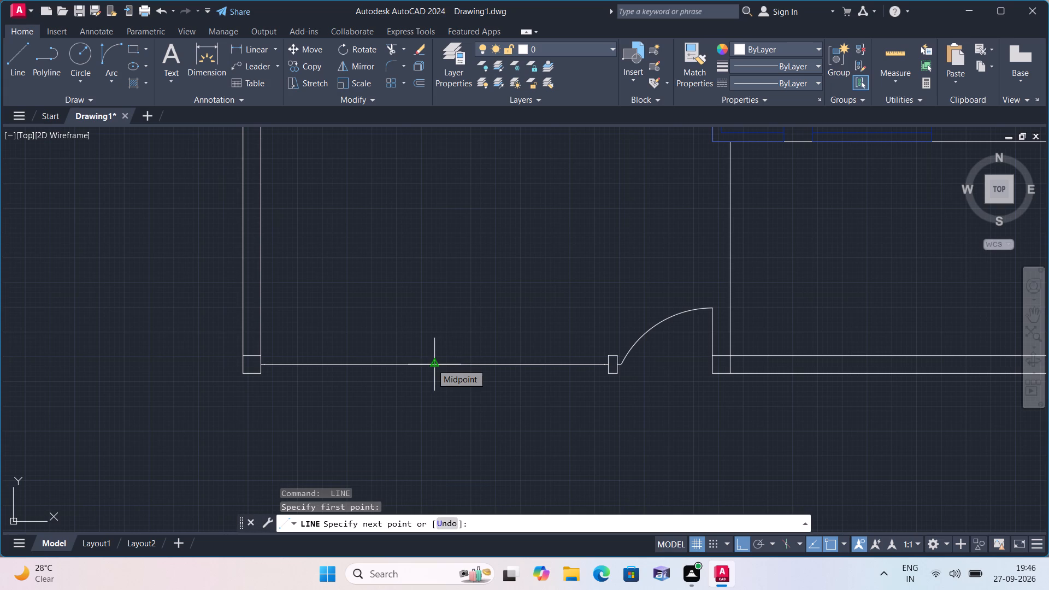
{"action": "left_click", "coordinate": [437, 333]}
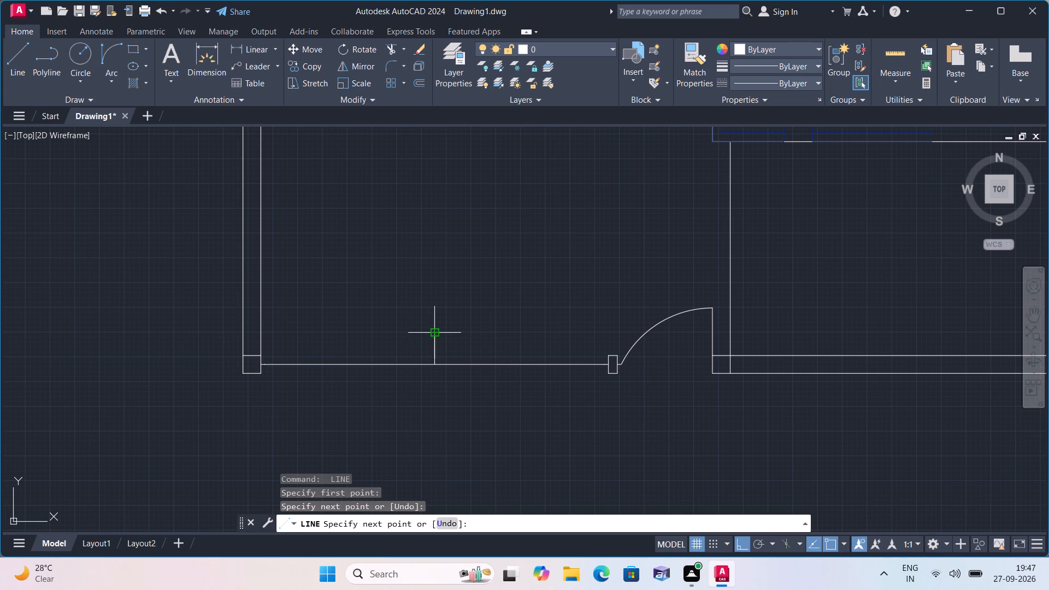
{"action": "key", "text": "space"}
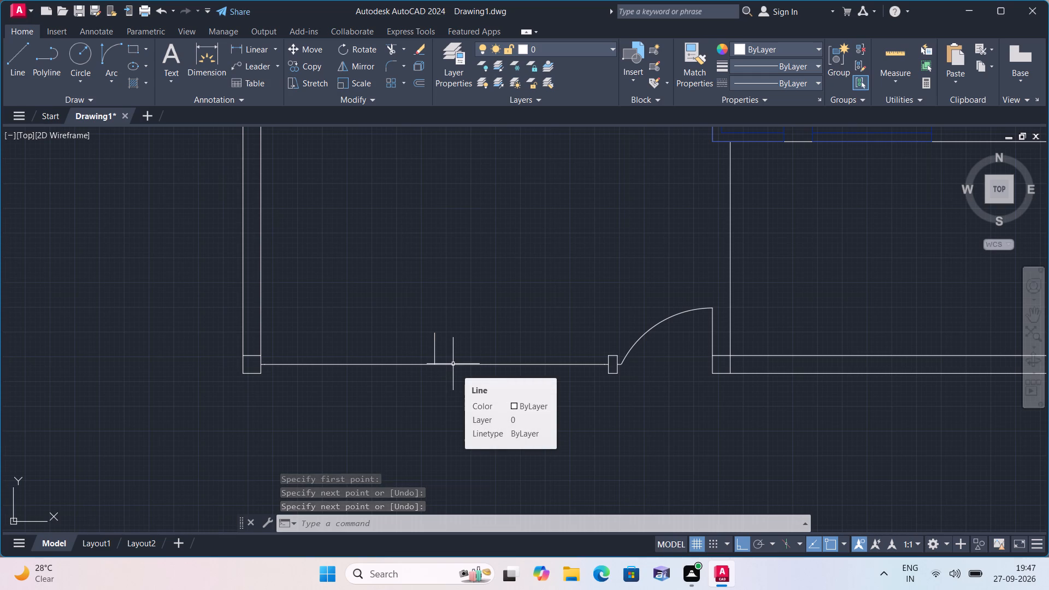
{"action": "left_click", "coordinate": [453, 364]}
{"action": "key", "text": "Delete"}
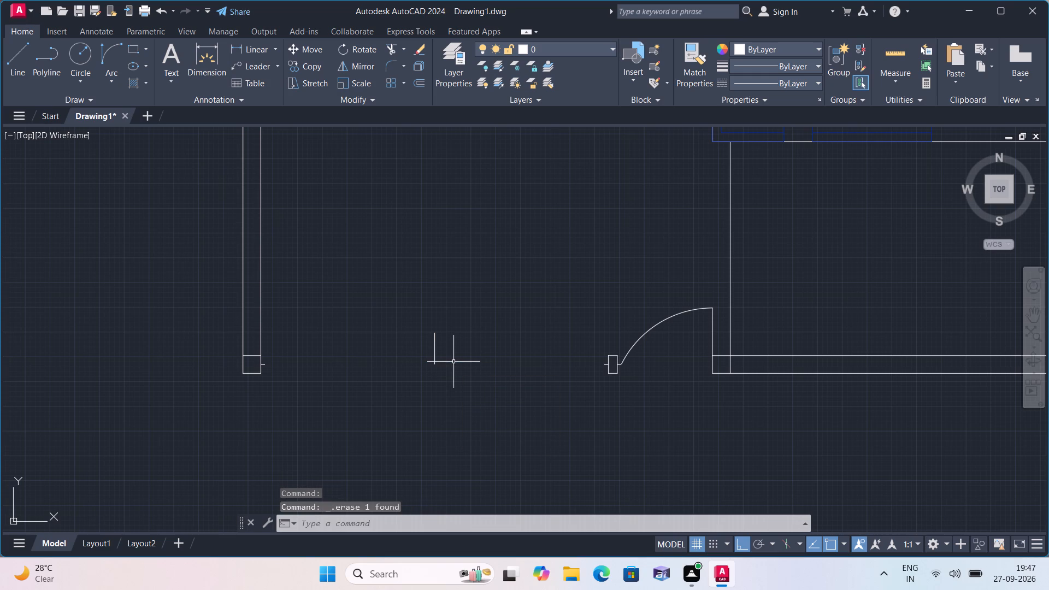
Draw a line south from the lower end of the short vertical line at the middle of the wide opening.
{"action": "type", "text": "l"}
{"action": "key", "text": "space"}
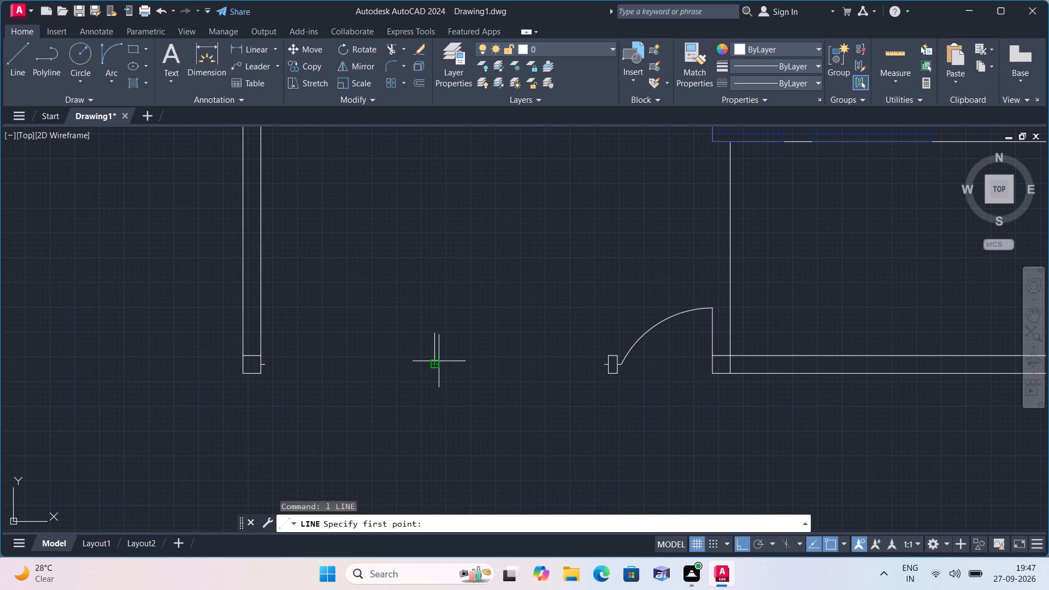
{"action": "left_click_drag", "start_coordinate": [437, 361], "coordinate": [429, 394]}
{"action": "left_click", "coordinate": [444, 488]}
{"action": "key", "text": "space"}
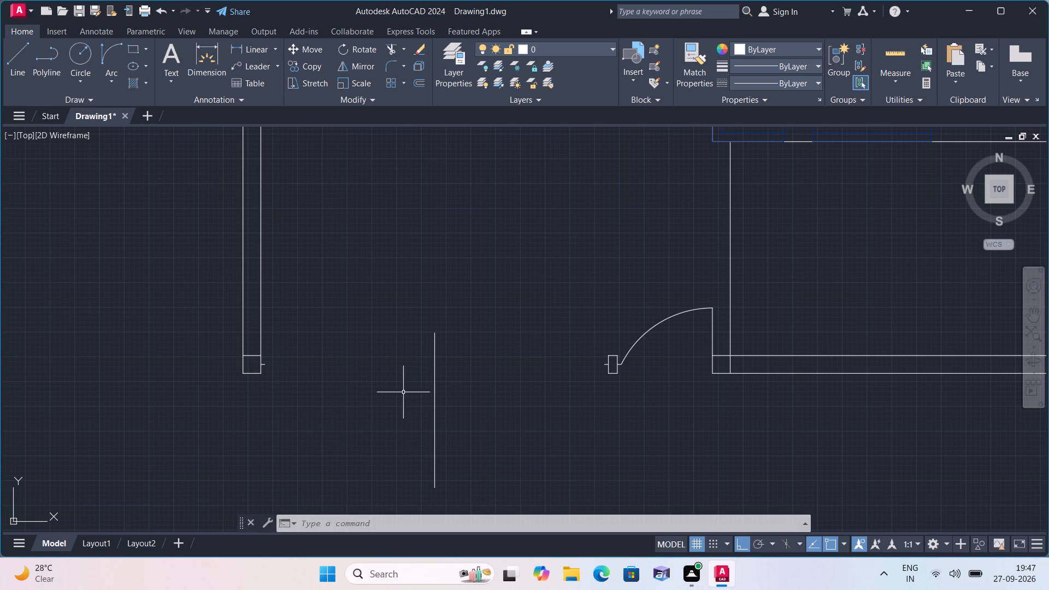
Draw a line west from the outer southwest corner of the eastern walled area to the vertical line in the wide opening.
{"action": "key", "text": "space"}
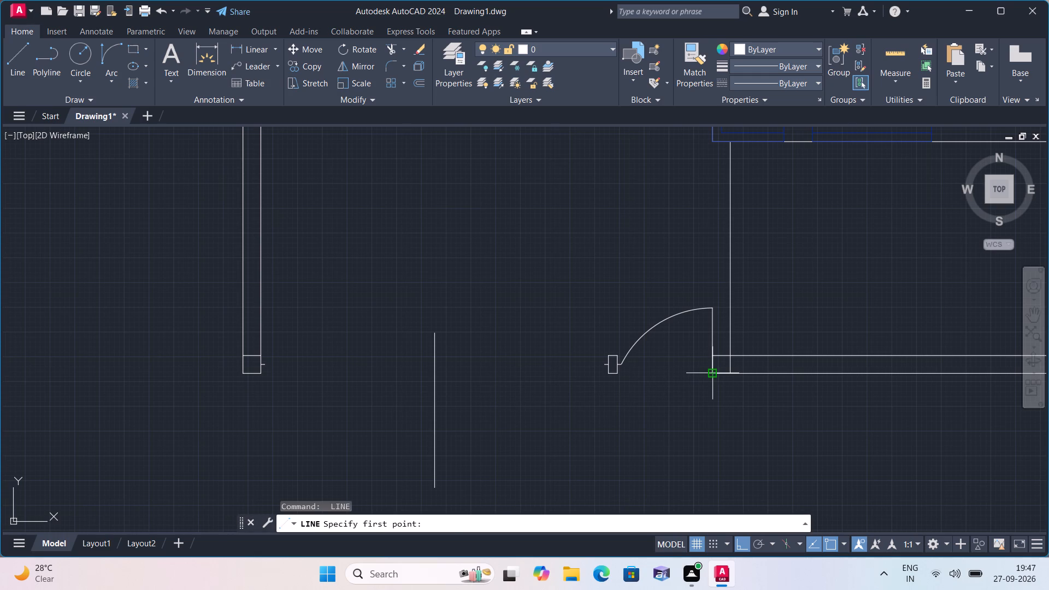
{"action": "left_click", "coordinate": [713, 374]}
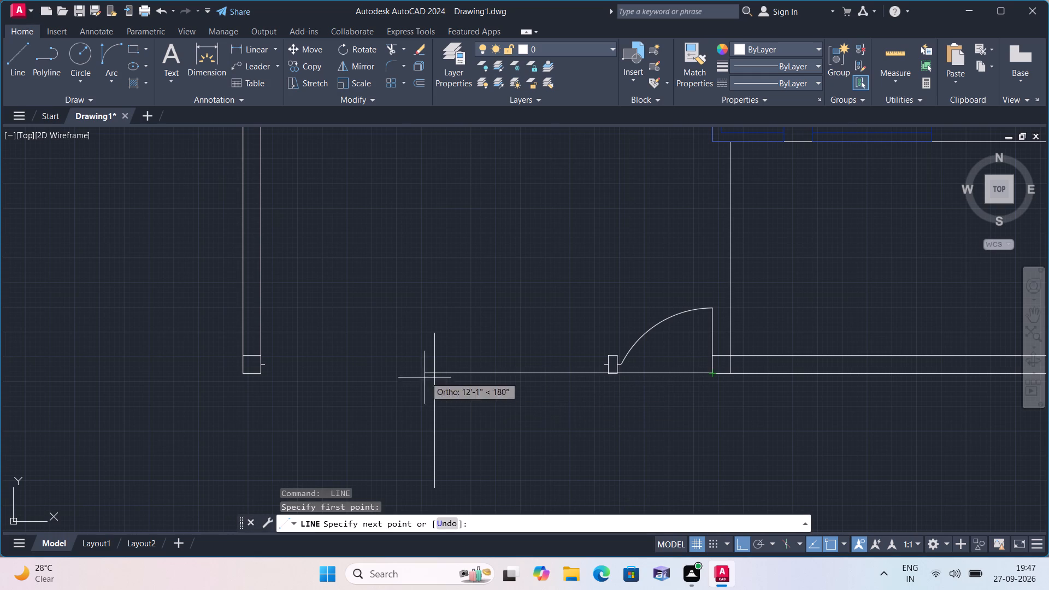
{"action": "left_click", "coordinate": [441, 373]}
{"action": "key", "text": "space"}
Draw a 1' line south along the vertical line from its junction with the long line running west.
{"action": "key", "text": "space"}
{"action": "left_click", "coordinate": [437, 374]}
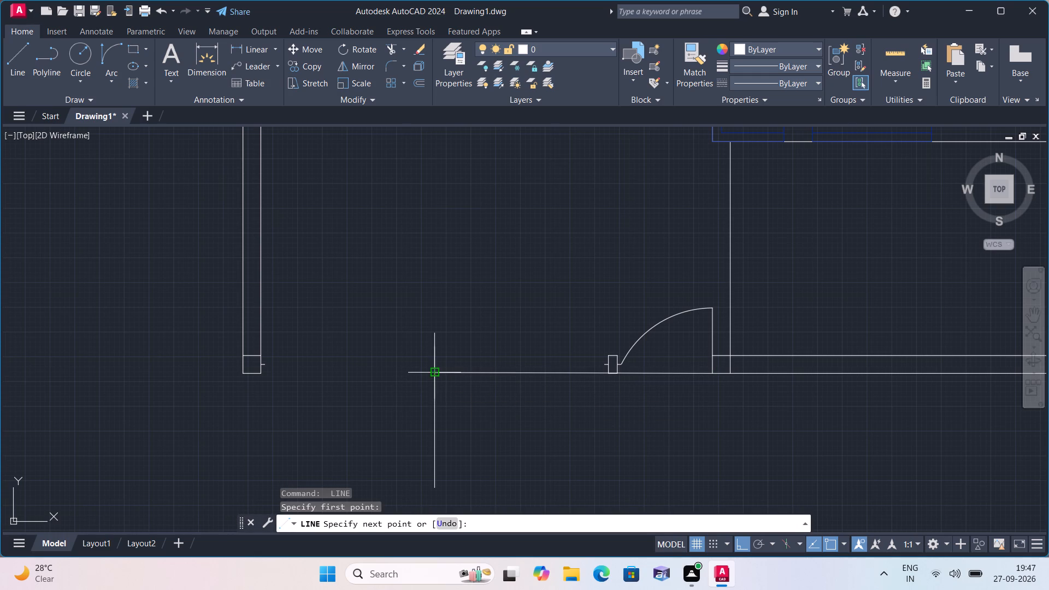
{"action": "type", "text": "1'"}
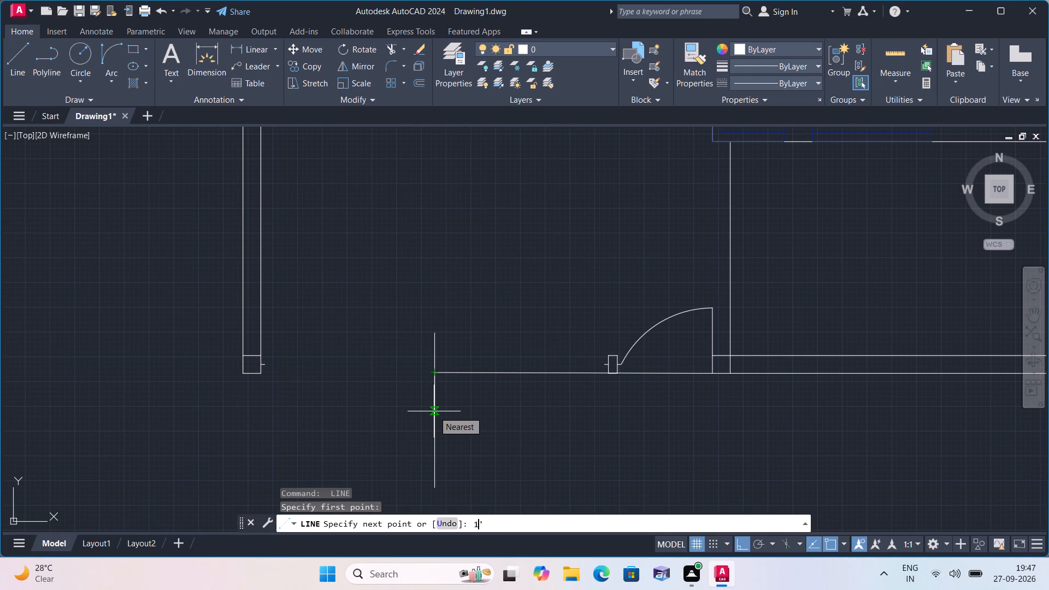
{"action": "key", "text": "space"}
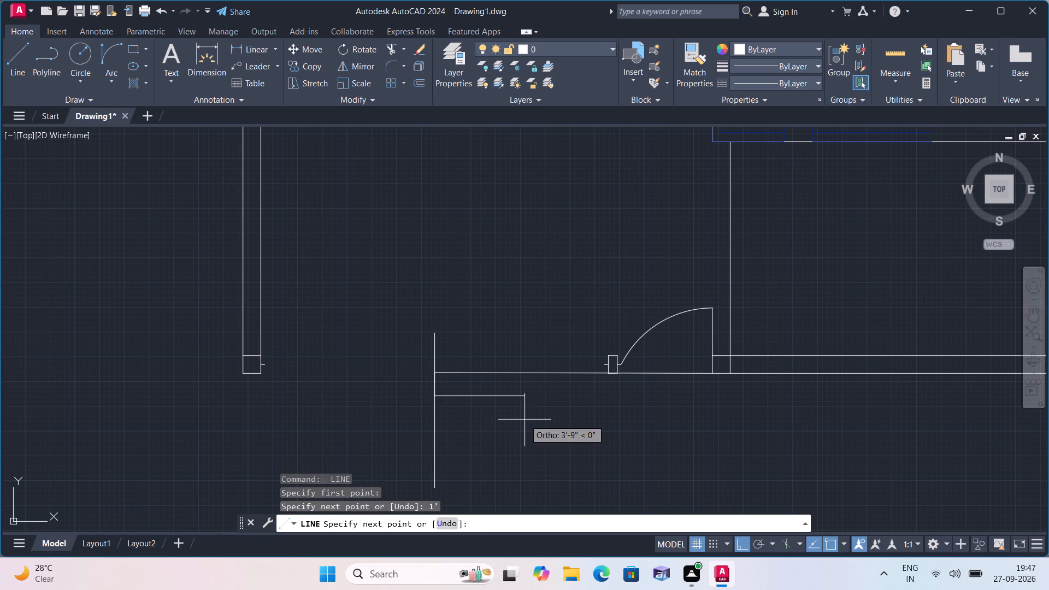
{"action": "key", "text": "Escape"}
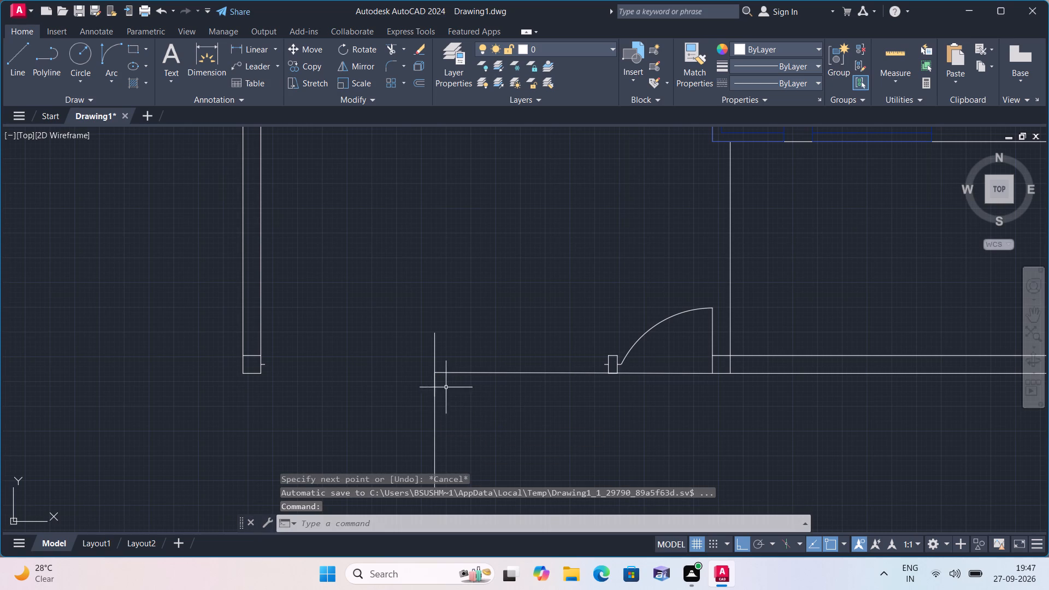
Trim away the vertical line at the middle of the wide opening below the 1' line's lower end.
{"action": "key", "text": "t"}
{"action": "type", "text": "ri"}
{"action": "key", "text": "space"}
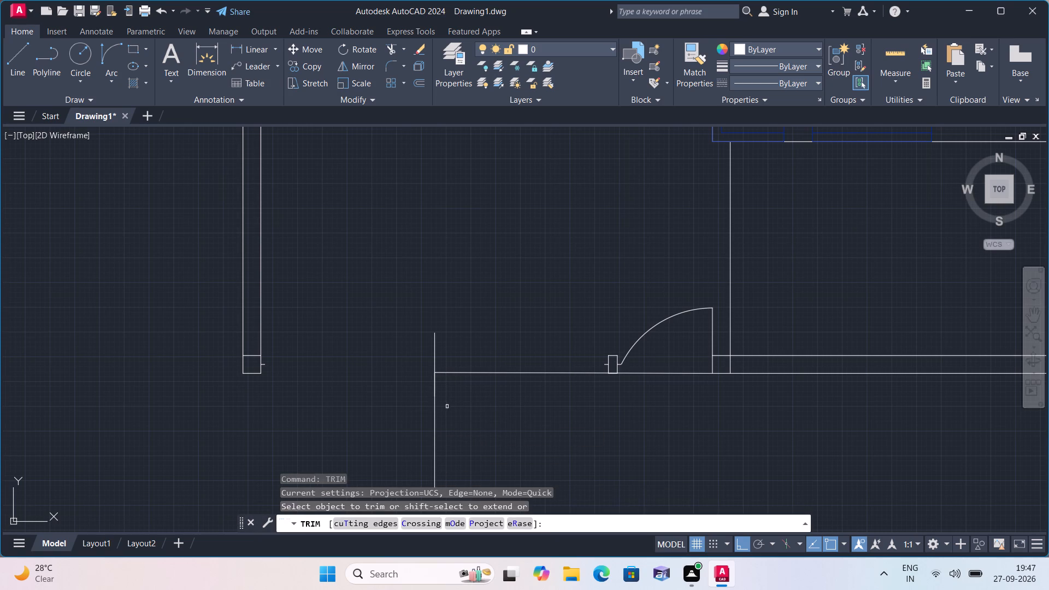
{"action": "left_click", "coordinate": [463, 414]}
{"action": "left_click", "coordinate": [403, 445]}
{"action": "key", "text": "Escape"}
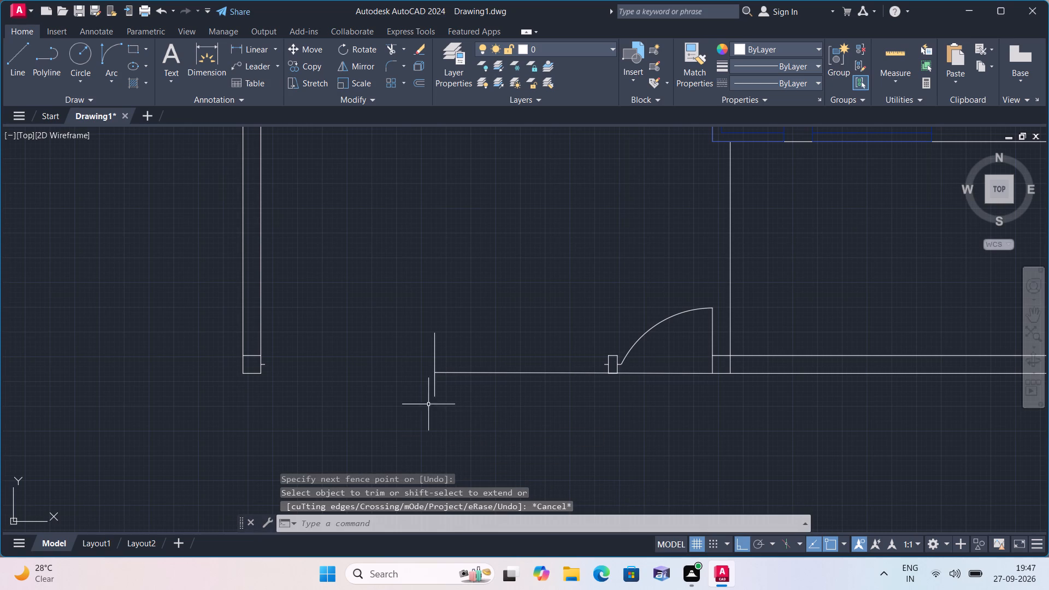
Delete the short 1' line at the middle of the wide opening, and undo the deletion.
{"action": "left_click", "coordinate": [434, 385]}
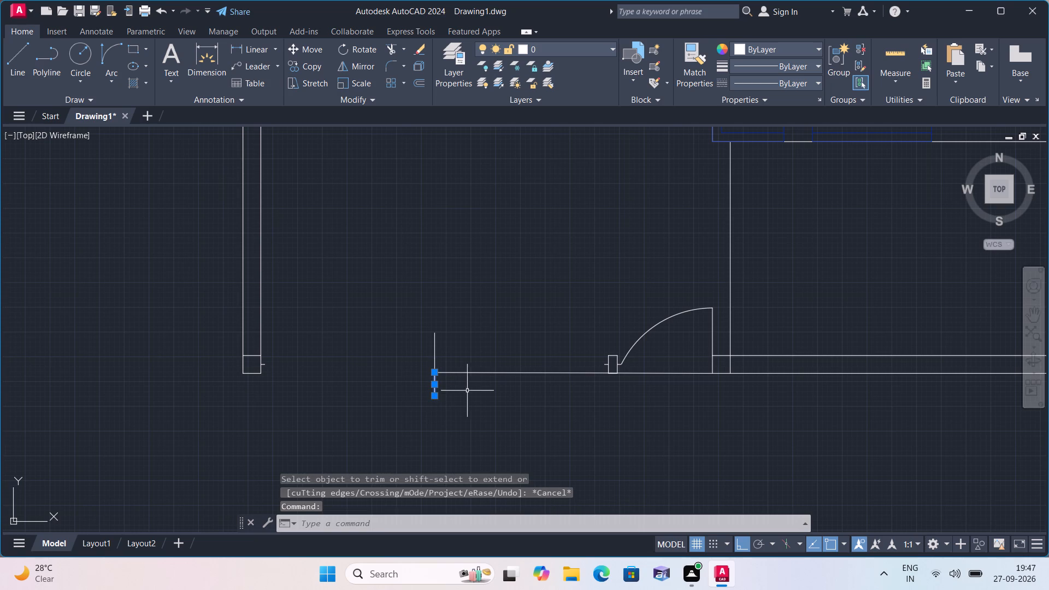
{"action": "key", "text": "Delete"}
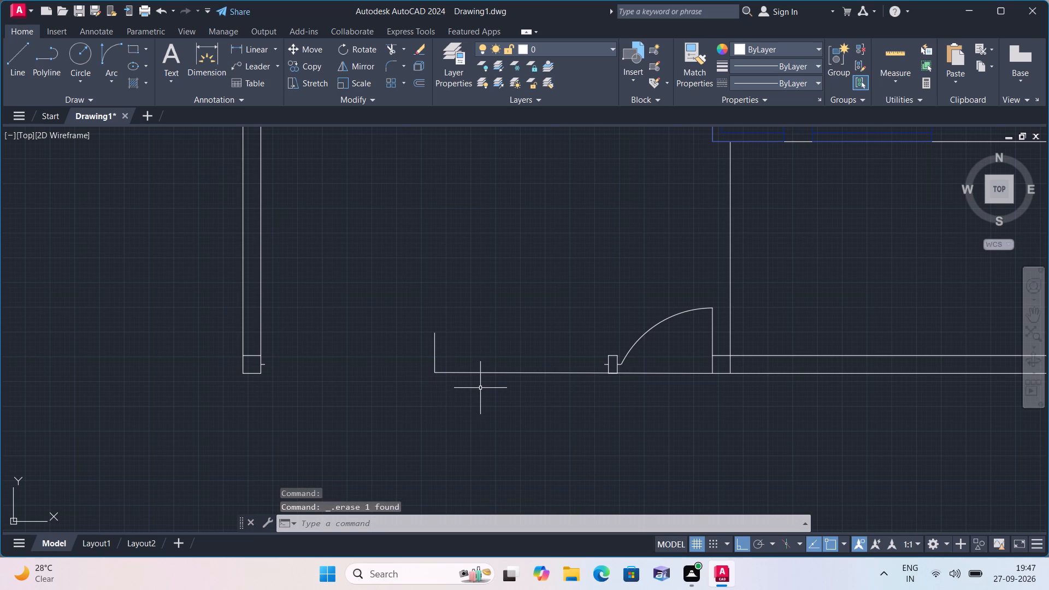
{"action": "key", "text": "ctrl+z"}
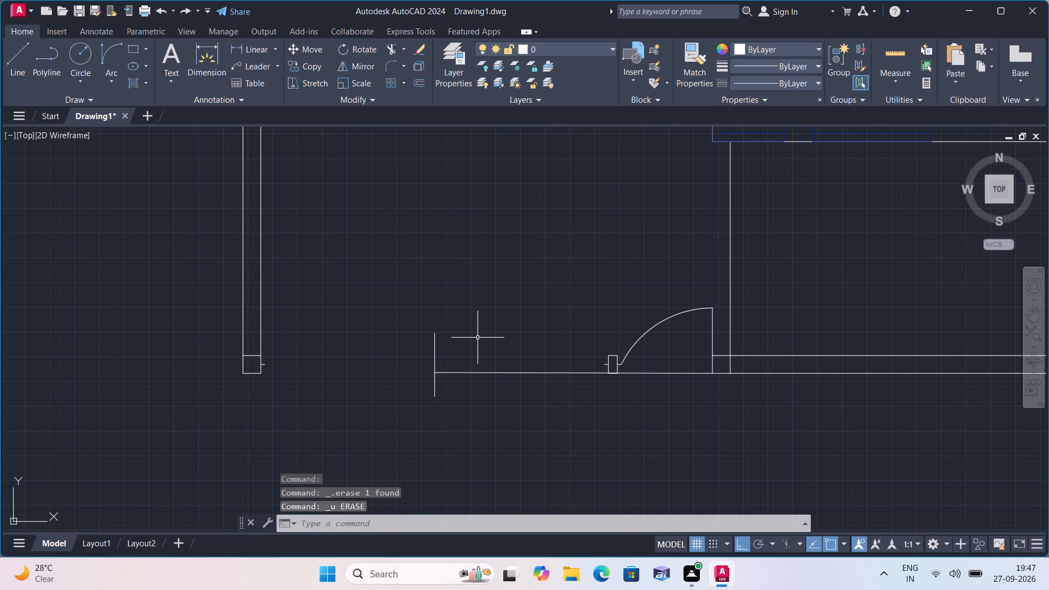
Trim away the vertical line above the 1' line and the long horizontal line across the wide opening and the small gate.
{"action": "type", "text": "trim"}
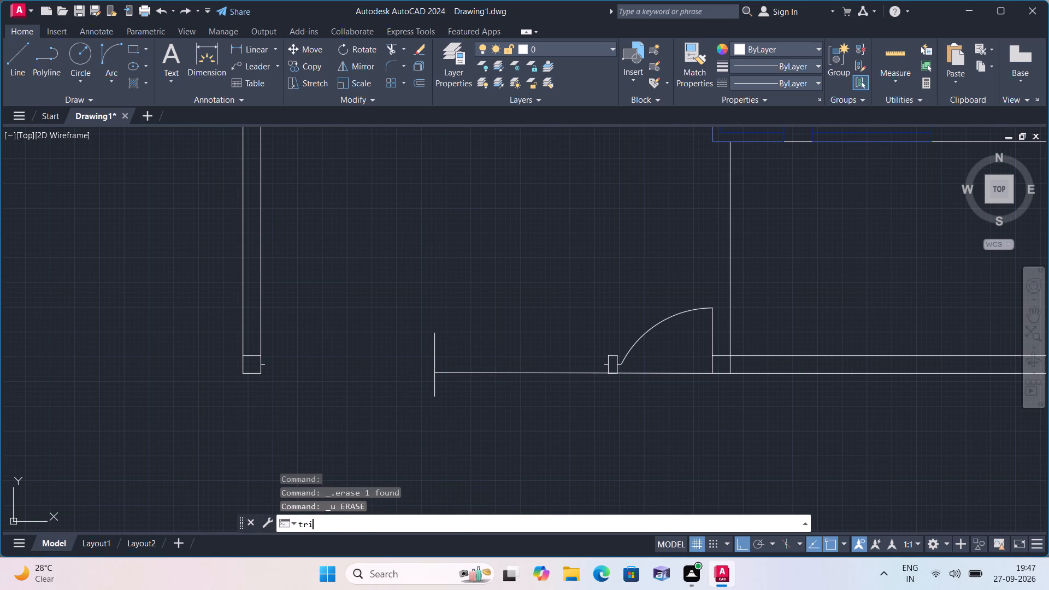
{"action": "key", "text": "space"}
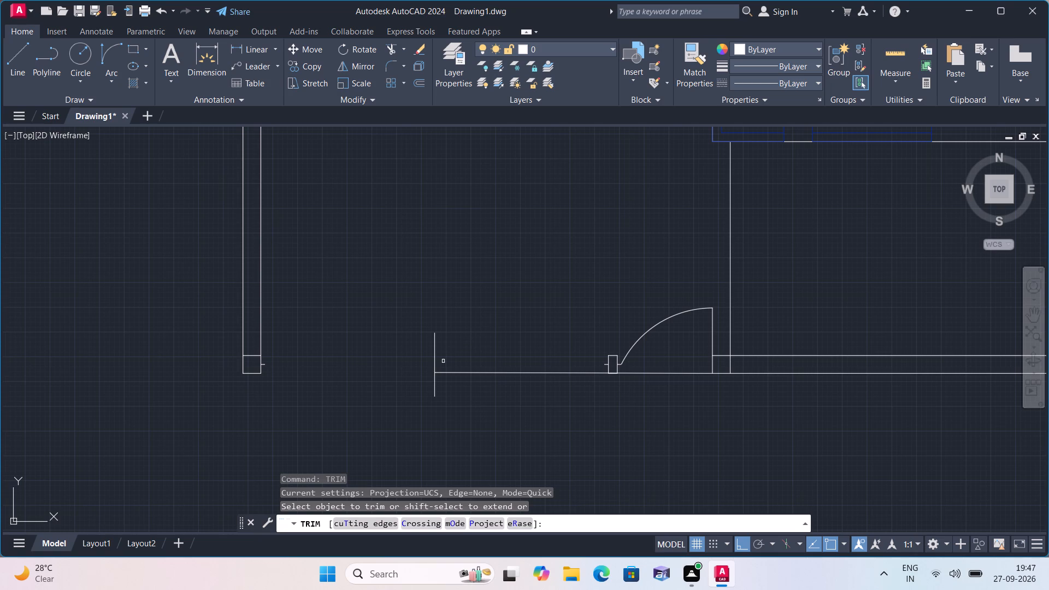
{"action": "left_click", "coordinate": [433, 360]}
{"action": "left_click", "coordinate": [432, 367]}
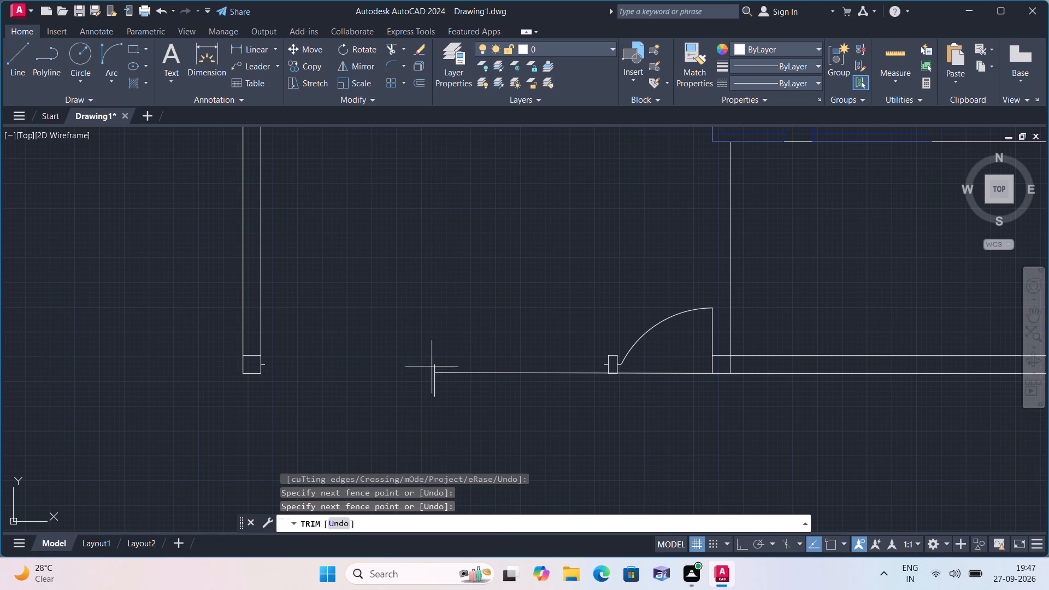
{"action": "left_click", "coordinate": [506, 361]}
{"action": "left_click_drag", "start_coordinate": [506, 361], "coordinate": [512, 369]}
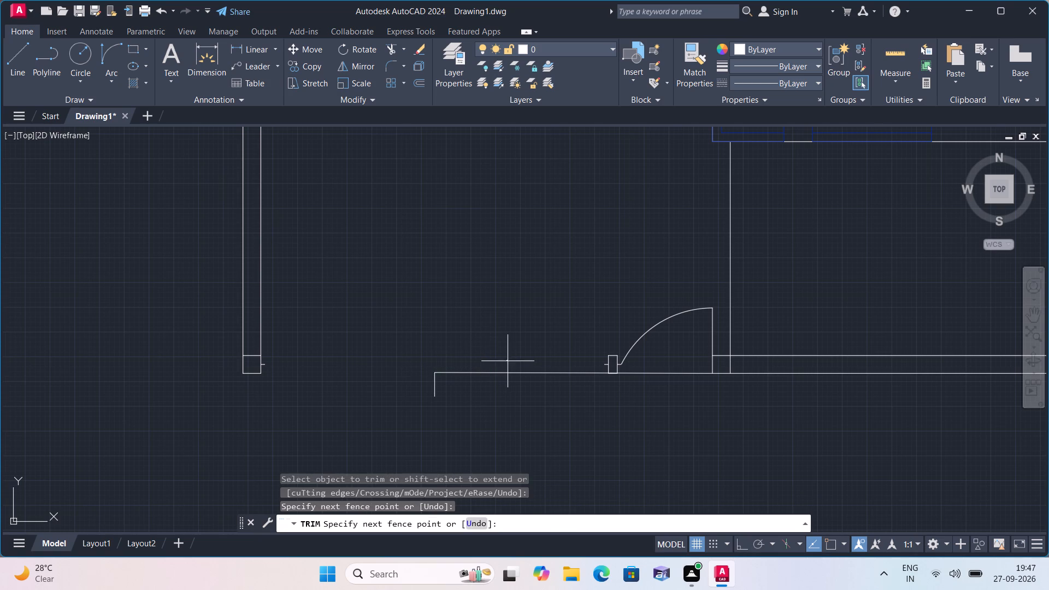
{"action": "left_click", "coordinate": [550, 422]}
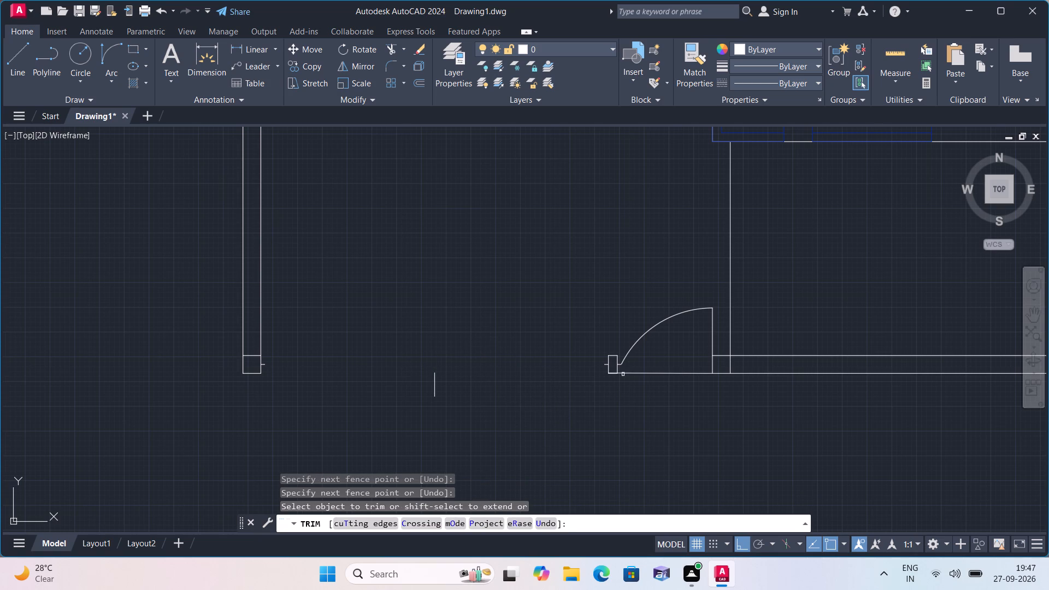
{"action": "left_click", "coordinate": [636, 371]}
{"action": "left_click", "coordinate": [651, 422]}
{"action": "key", "text": "Escape"}
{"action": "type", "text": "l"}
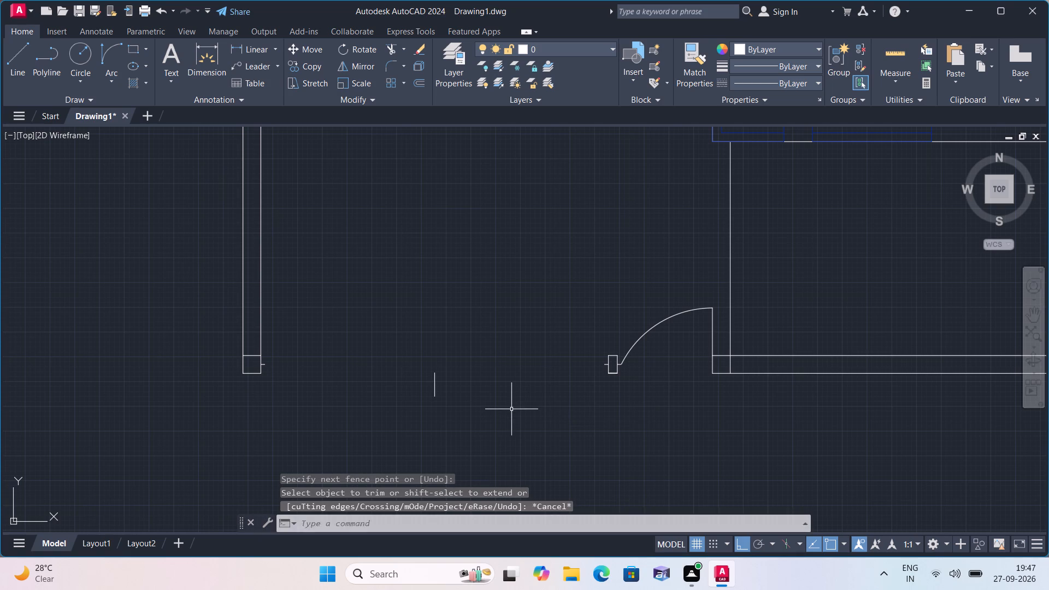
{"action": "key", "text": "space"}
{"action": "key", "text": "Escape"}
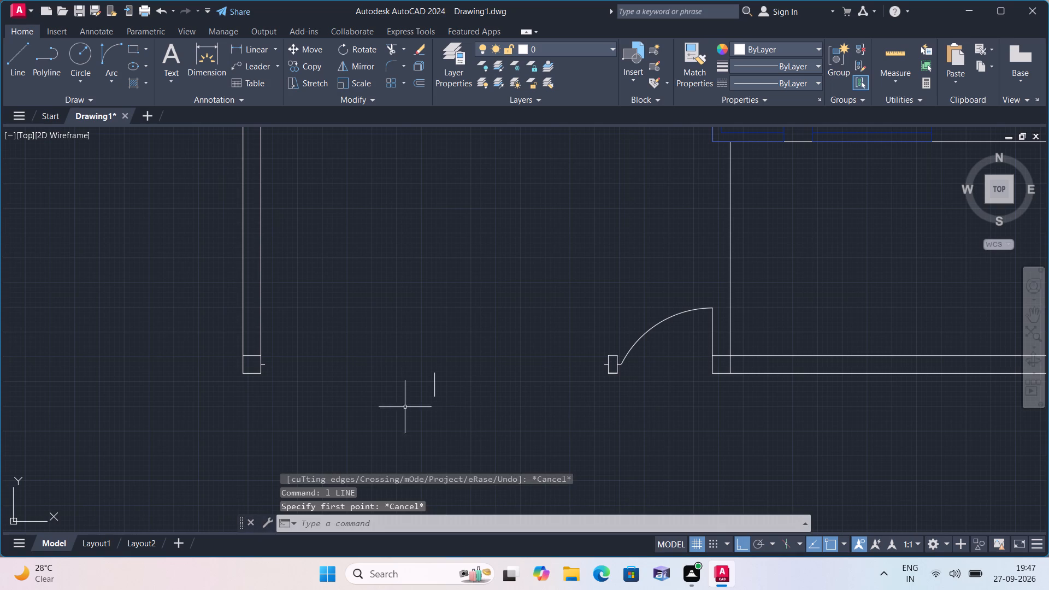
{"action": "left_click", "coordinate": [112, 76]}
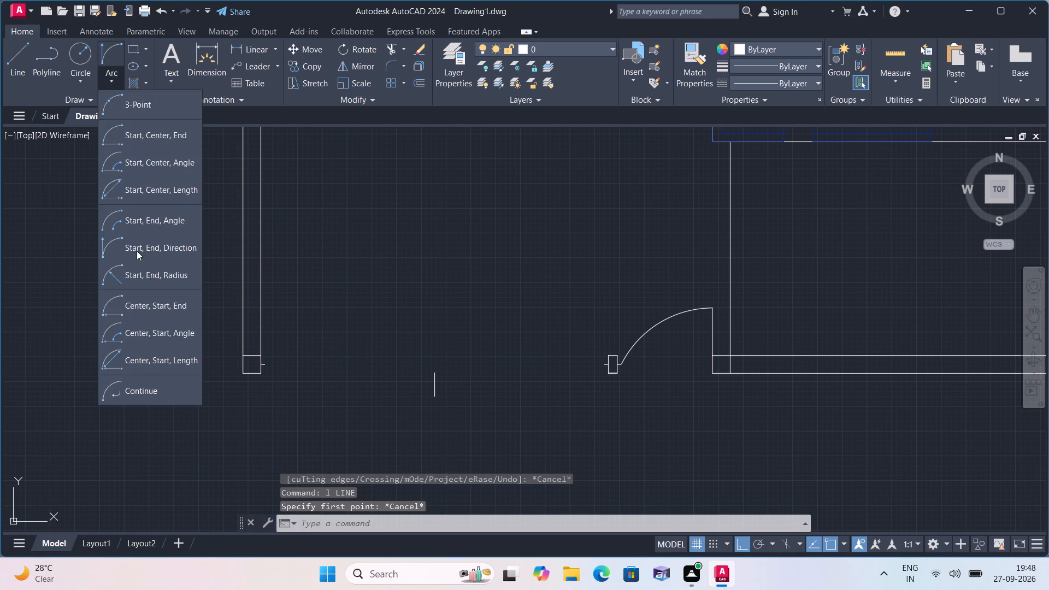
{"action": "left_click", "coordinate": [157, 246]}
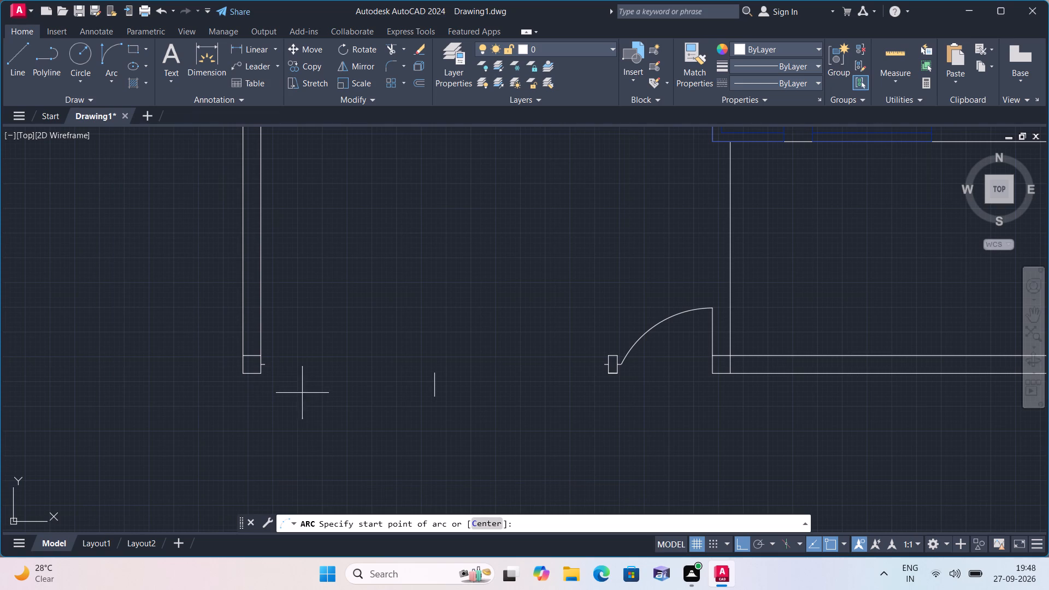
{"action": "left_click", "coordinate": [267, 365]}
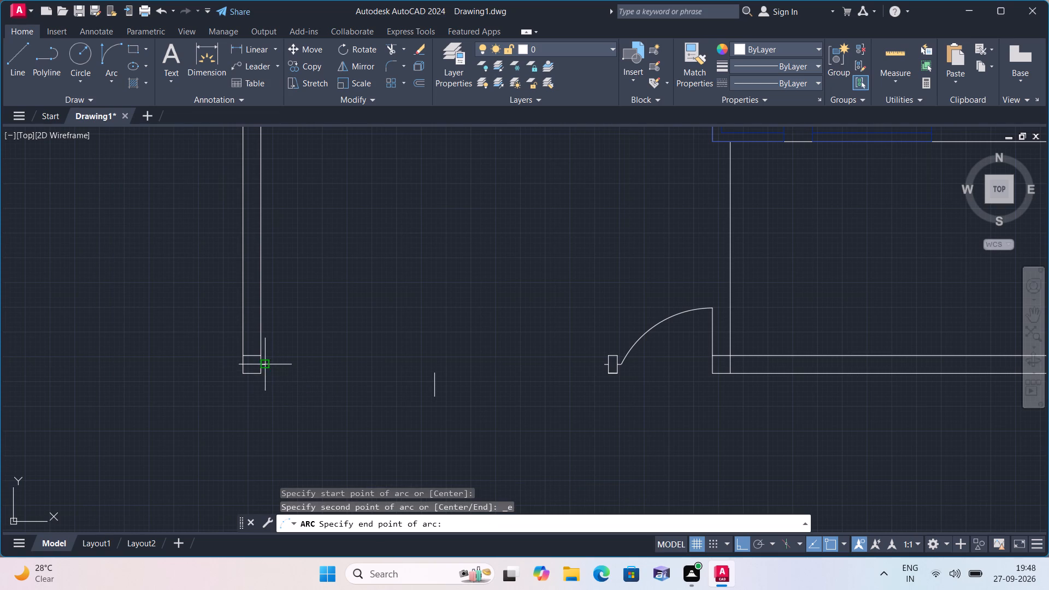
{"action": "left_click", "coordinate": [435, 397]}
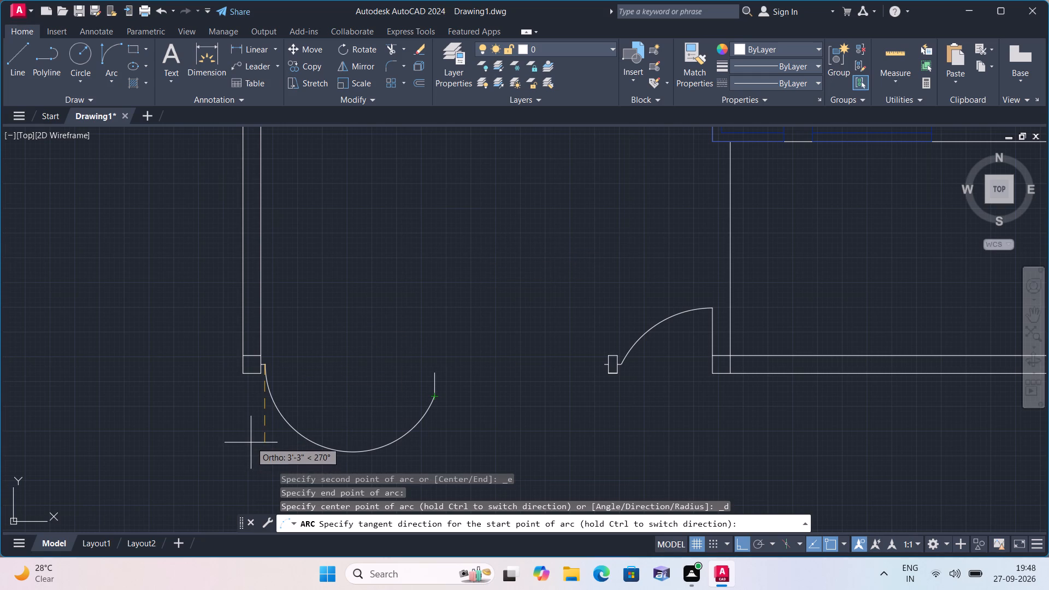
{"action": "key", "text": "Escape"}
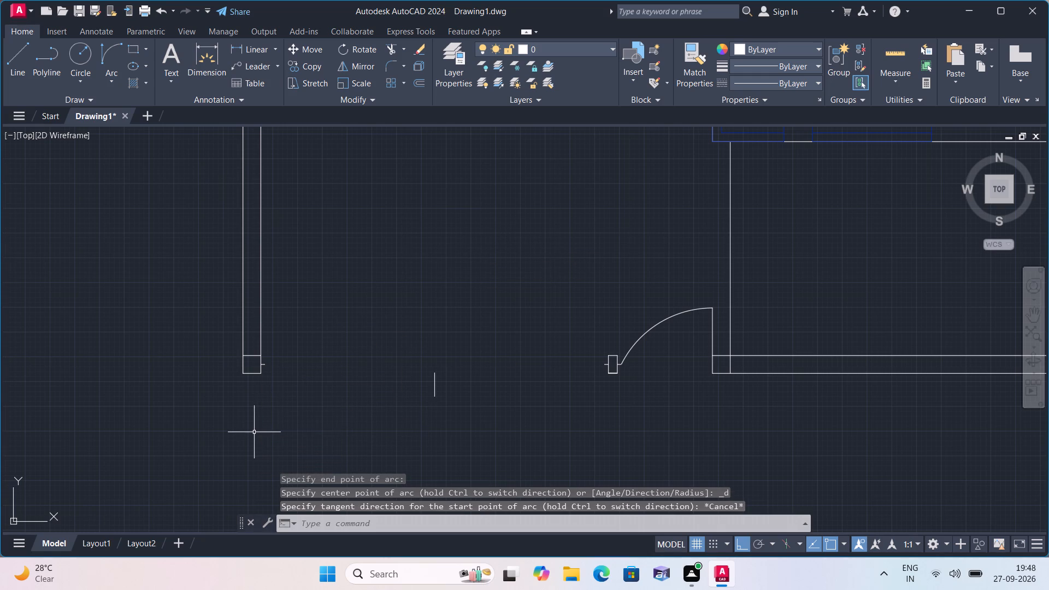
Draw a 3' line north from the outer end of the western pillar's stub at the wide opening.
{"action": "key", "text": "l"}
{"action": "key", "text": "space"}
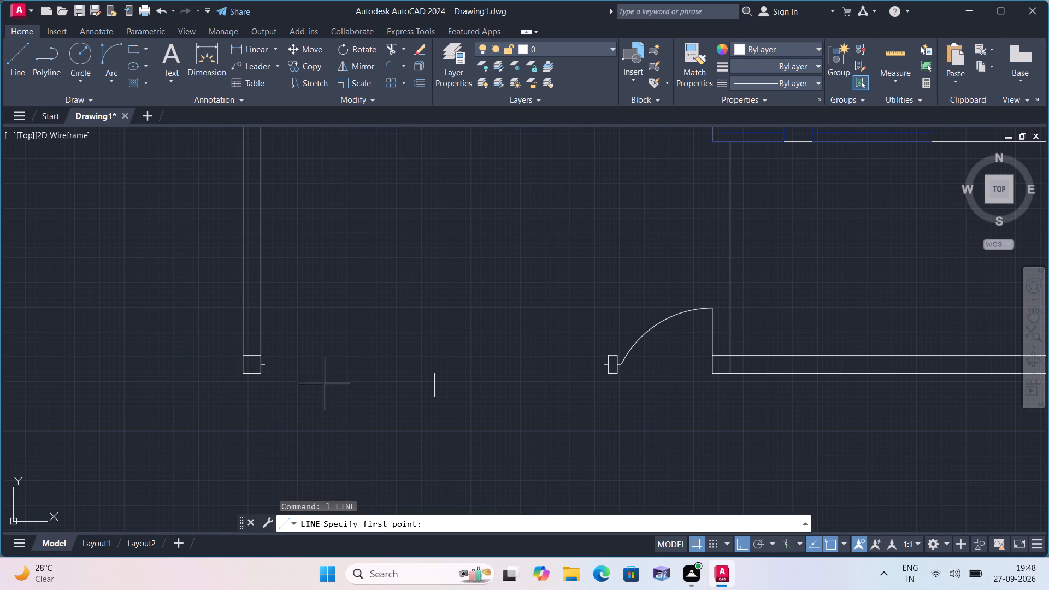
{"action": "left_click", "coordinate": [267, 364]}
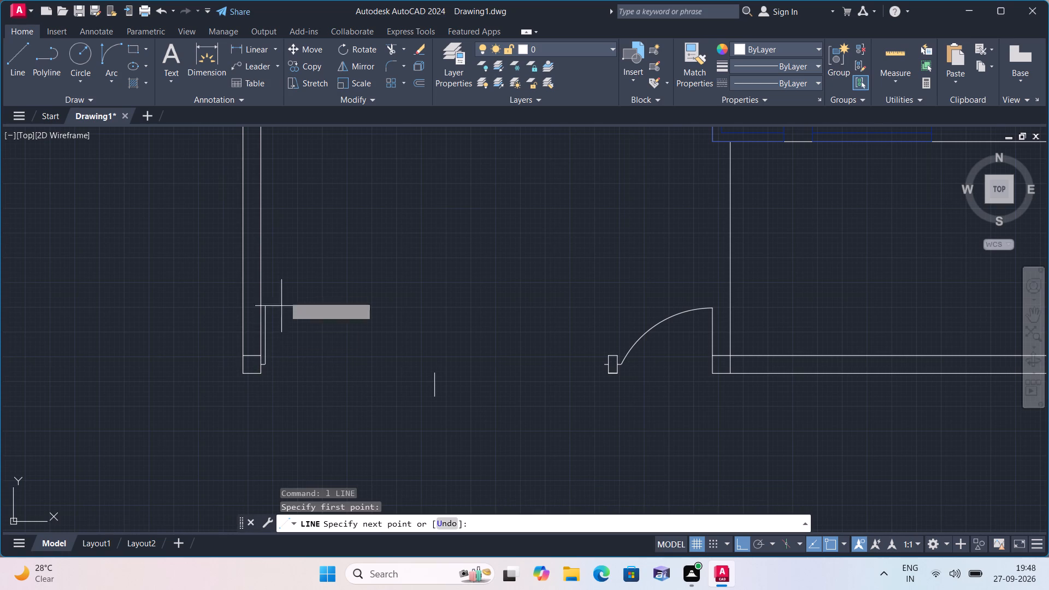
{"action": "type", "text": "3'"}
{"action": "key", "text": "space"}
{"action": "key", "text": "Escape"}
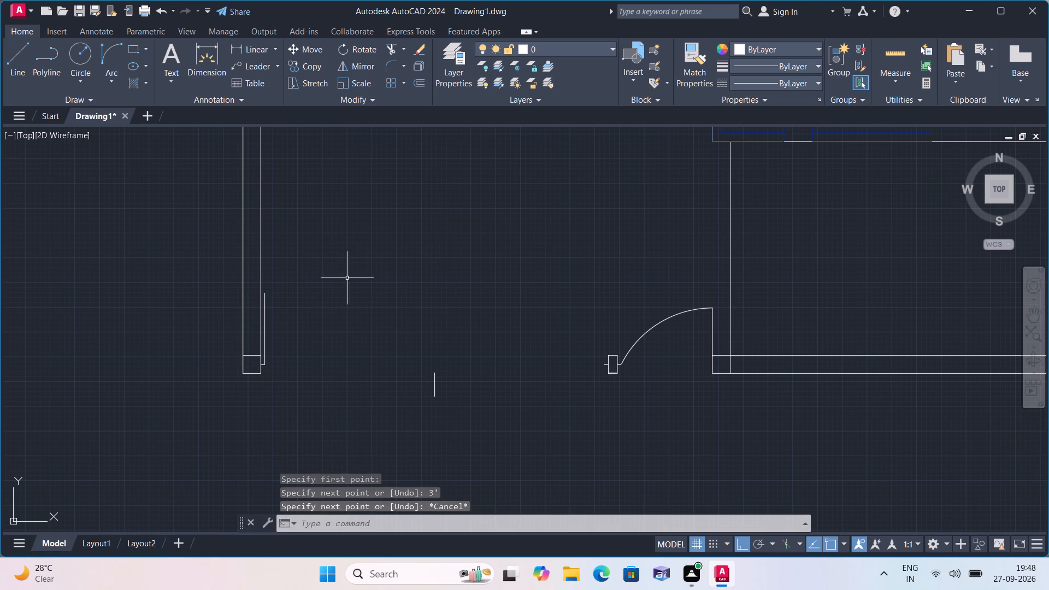
Draw a 3' line south from the outer end of the eastern pillar's stub at the wide opening.
{"action": "key", "text": "l"}
{"action": "key", "text": "space"}
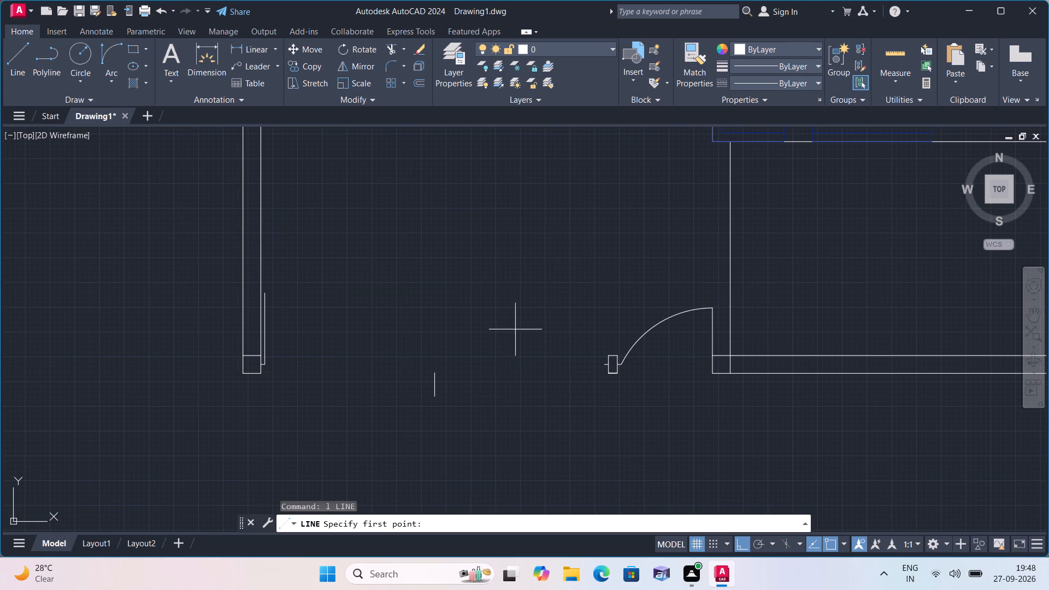
{"action": "left_click", "coordinate": [600, 367]}
{"action": "type", "text": "3'"}
{"action": "key", "text": "space"}
{"action": "key", "text": "Escape"}
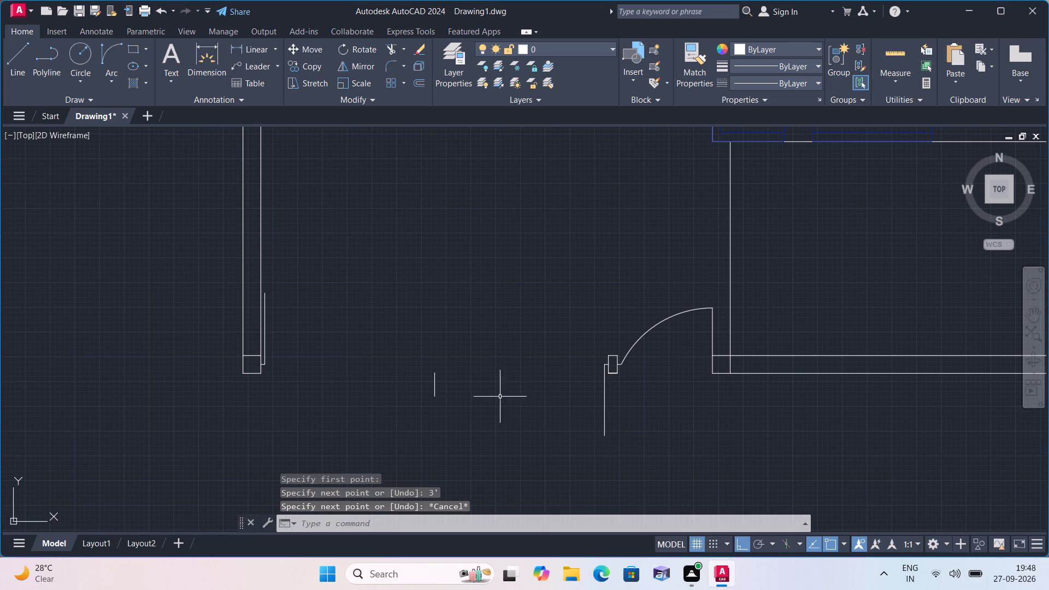
Draw a 3' line south from the outer end of the western pillar's stub at the wide opening.
{"action": "scroll", "coordinate": [255, 358], "scroll_direction": "up", "scroll_amount": 1}
{"action": "key", "text": "Escape"}
{"action": "scroll", "coordinate": [274, 371], "scroll_direction": "up", "scroll_amount": 2}
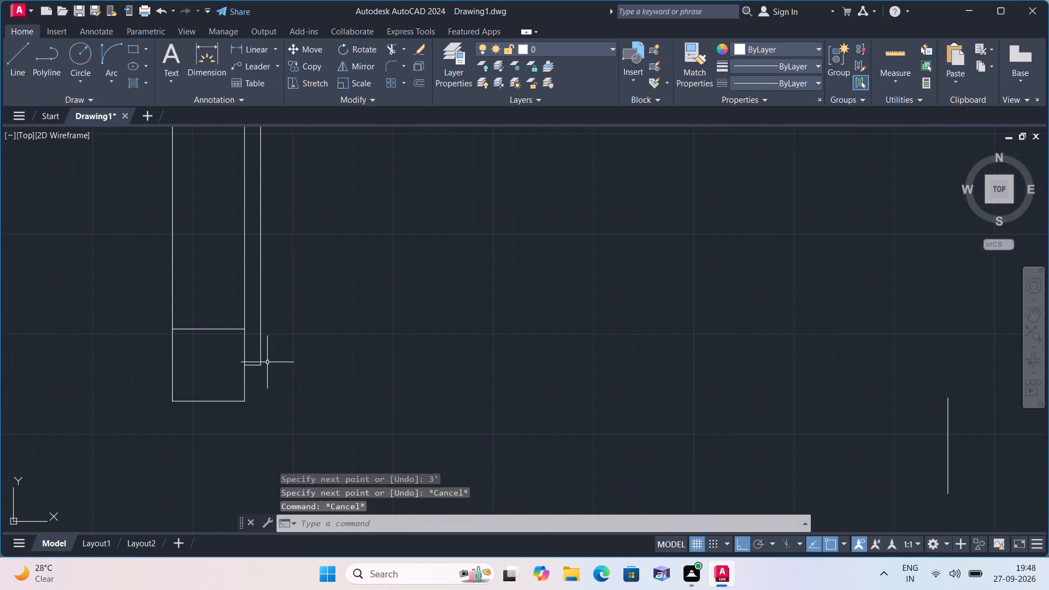
{"action": "key", "text": "space"}
{"action": "left_click", "coordinate": [261, 365]}
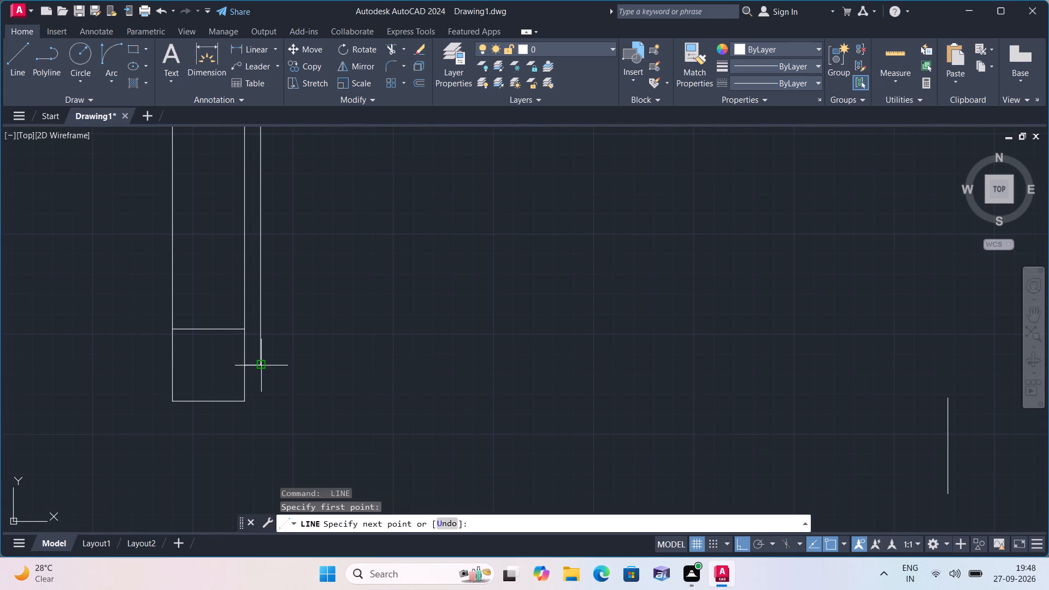
{"action": "middle_click_drag", "start_coordinate": [292, 427], "coordinate": [282, 287]}
{"action": "scroll", "coordinate": [286, 281], "scroll_direction": "down", "scroll_amount": 2}
{"action": "type", "text": "3'"}
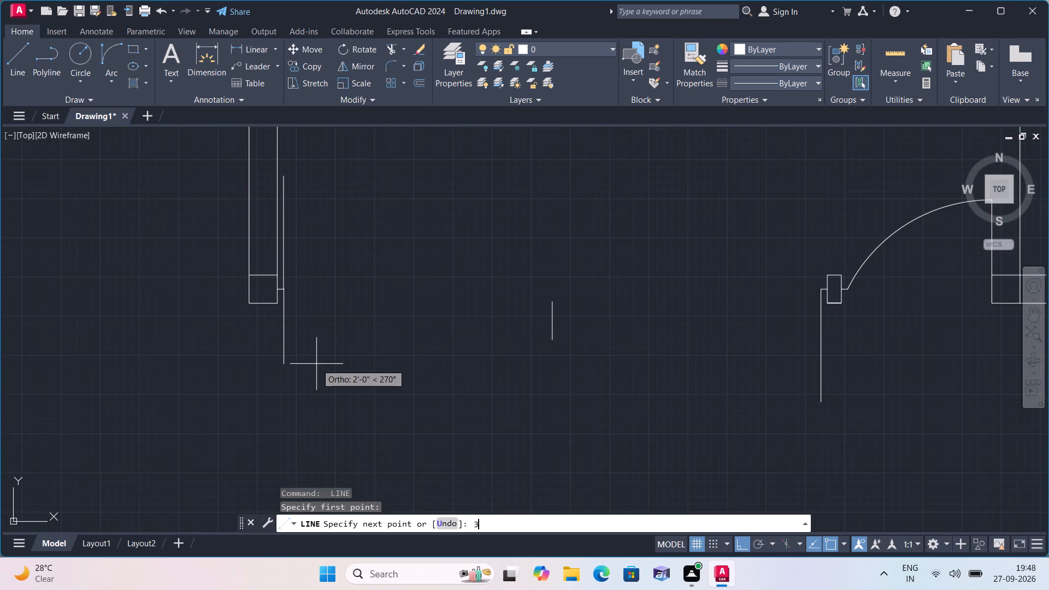
{"action": "key", "text": "space"}
{"action": "key", "text": "Escape"}
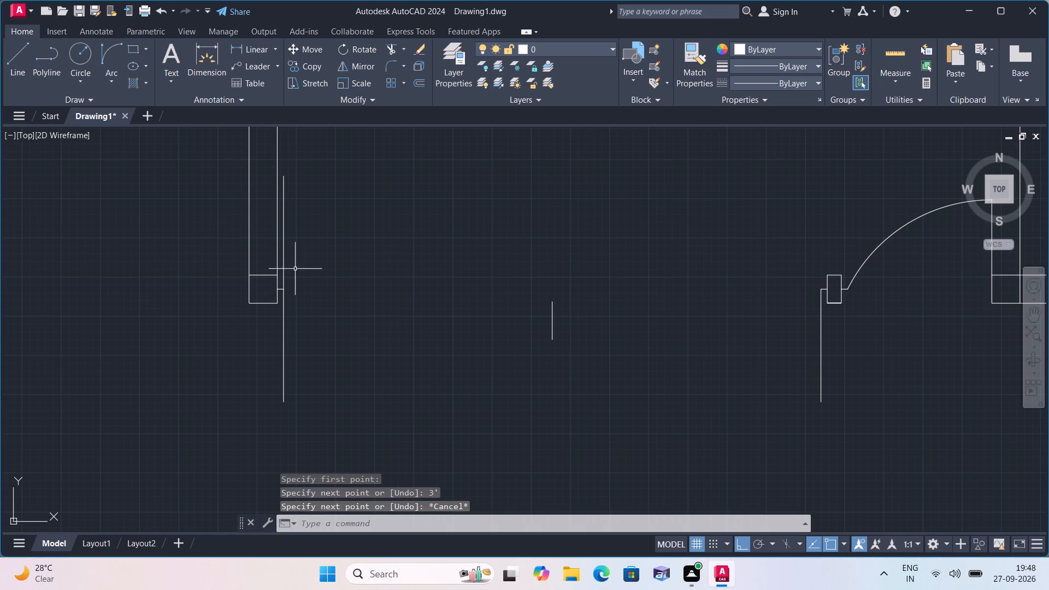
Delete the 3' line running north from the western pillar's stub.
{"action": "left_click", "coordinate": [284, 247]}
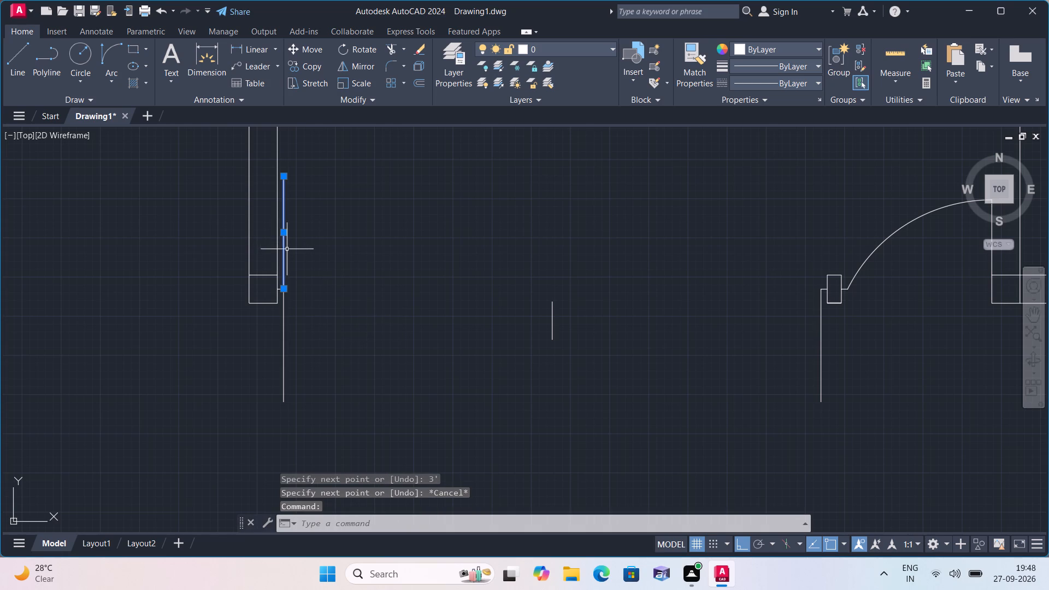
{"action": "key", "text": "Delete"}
Draw a Start, End, Direction arc from the western 3' line's lower end to the middle short line's upper end, with an eastward start tangent.
{"action": "scroll", "coordinate": [350, 263], "scroll_direction": "down", "scroll_amount": 1}
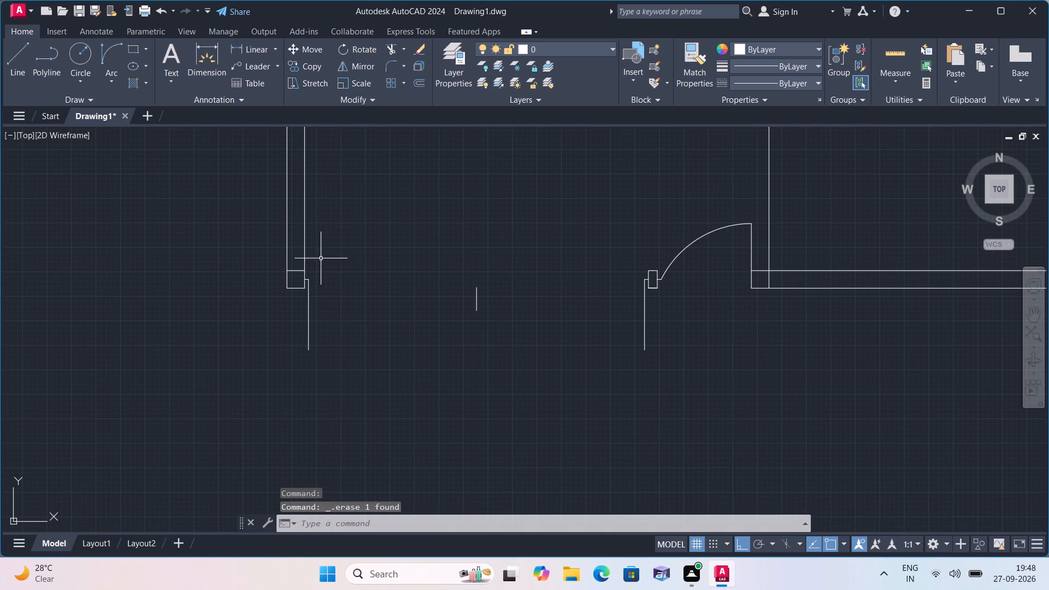
{"action": "left_click", "coordinate": [113, 82]}
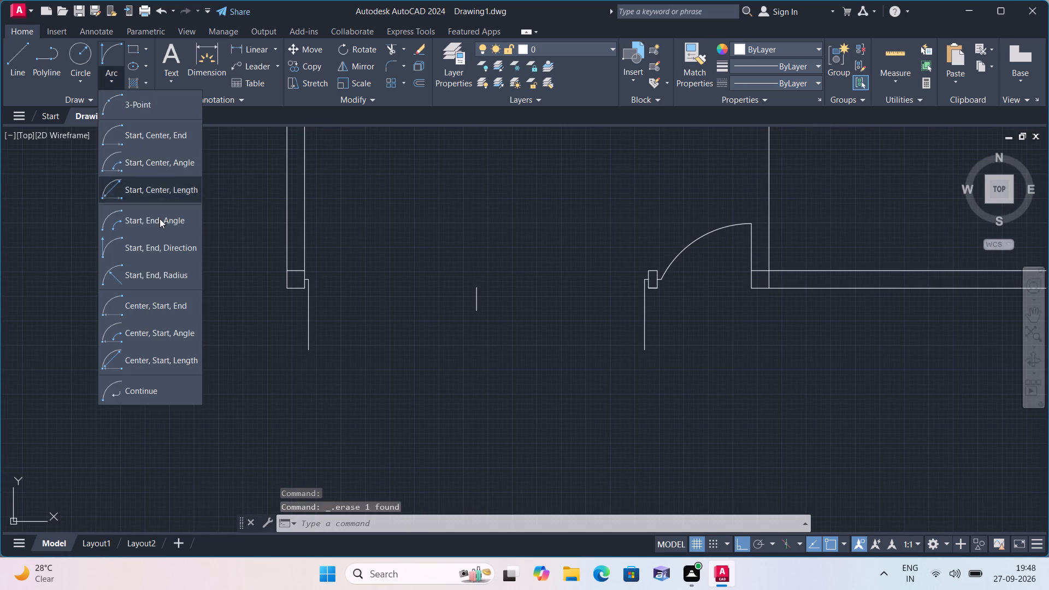
{"action": "left_click", "coordinate": [162, 245]}
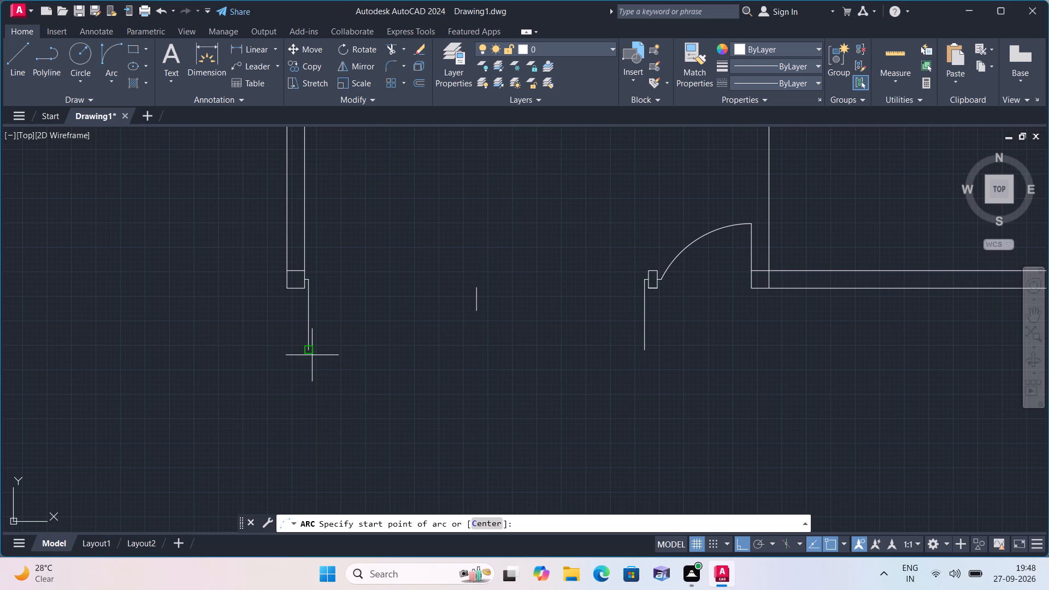
{"action": "left_click", "coordinate": [309, 350]}
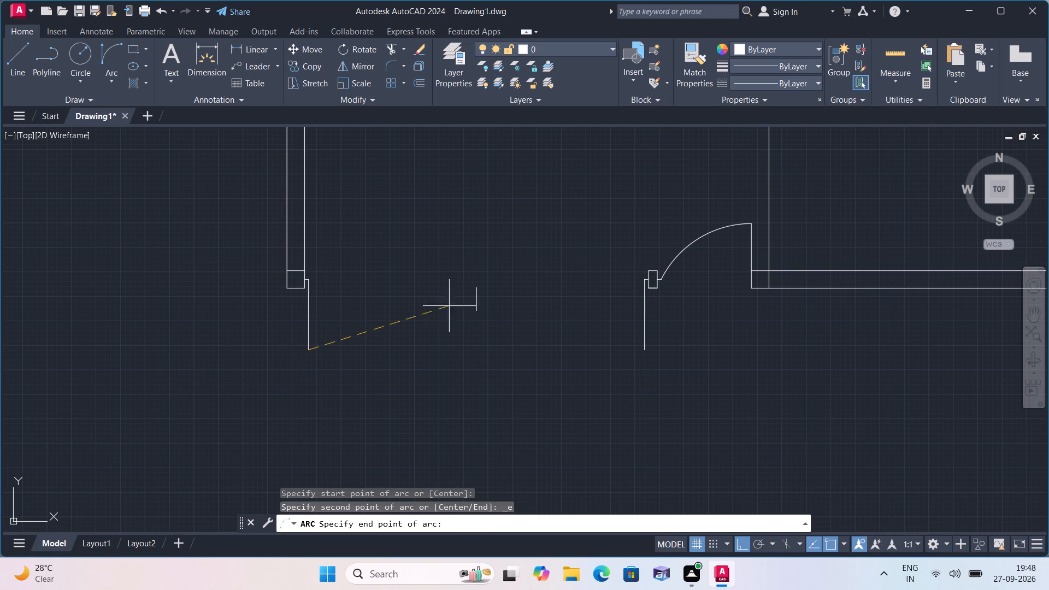
{"action": "left_click", "coordinate": [477, 285]}
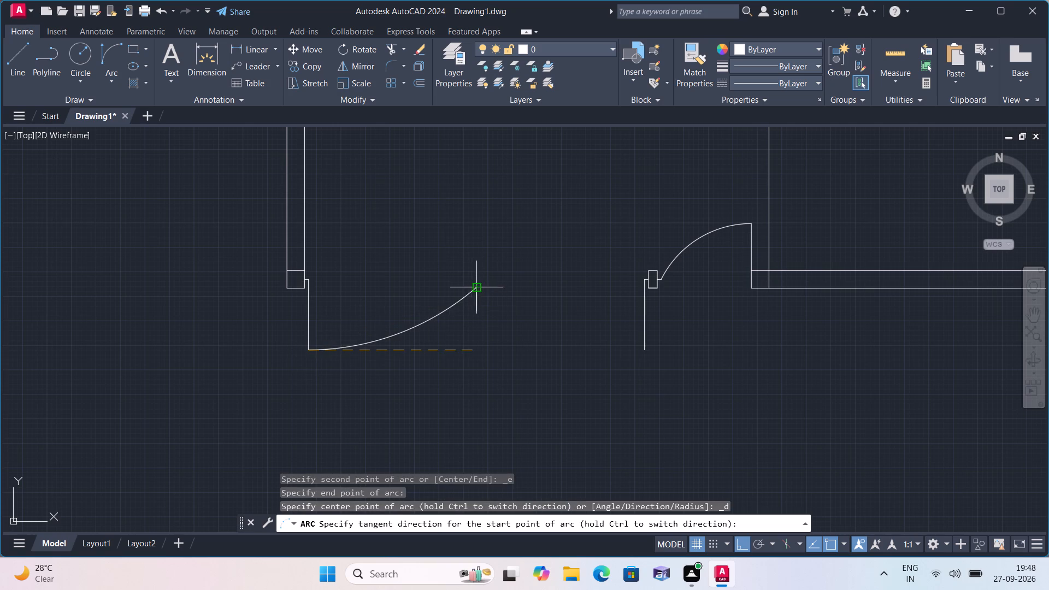
{"action": "left_click", "coordinate": [429, 304]}
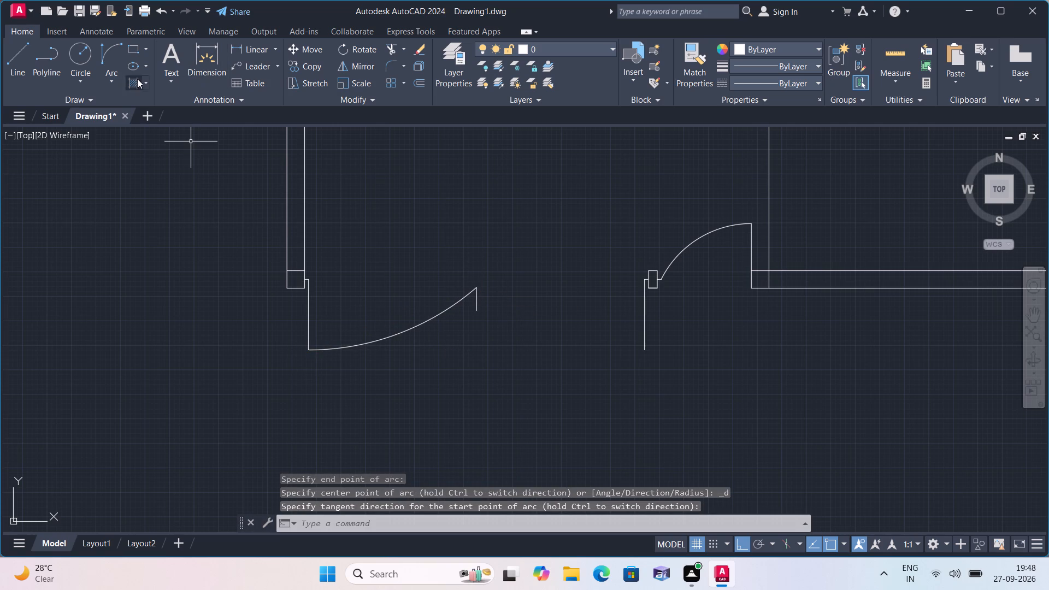
Draw a Start, End, Direction arc from the eastern 3' line's lower end to the middle short line's upper end, with a westward start tangent.
{"action": "left_click", "coordinate": [114, 78]}
{"action": "left_click", "coordinate": [157, 245]}
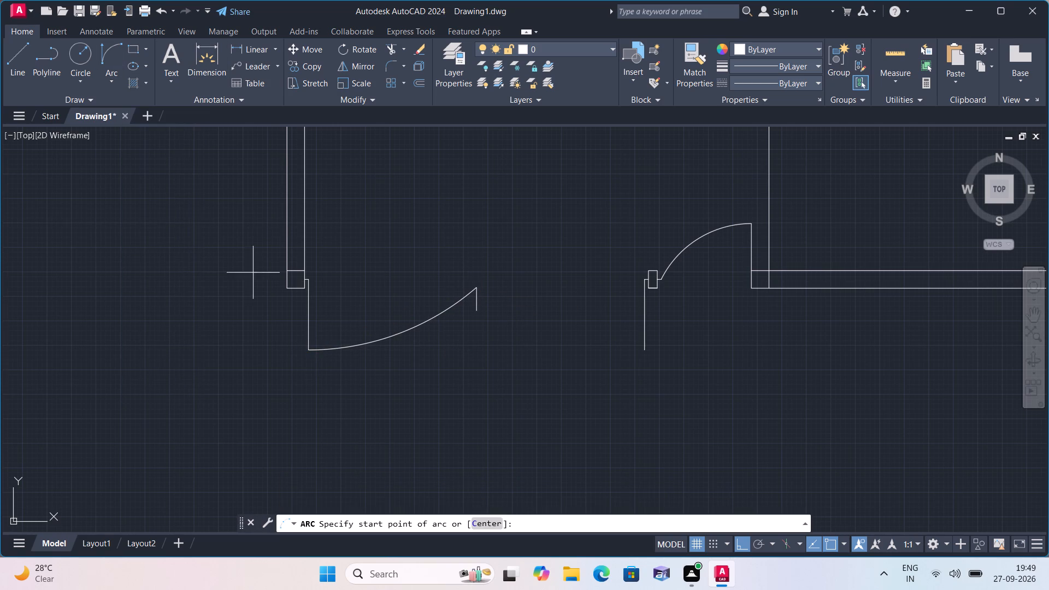
{"action": "left_click", "coordinate": [642, 347]}
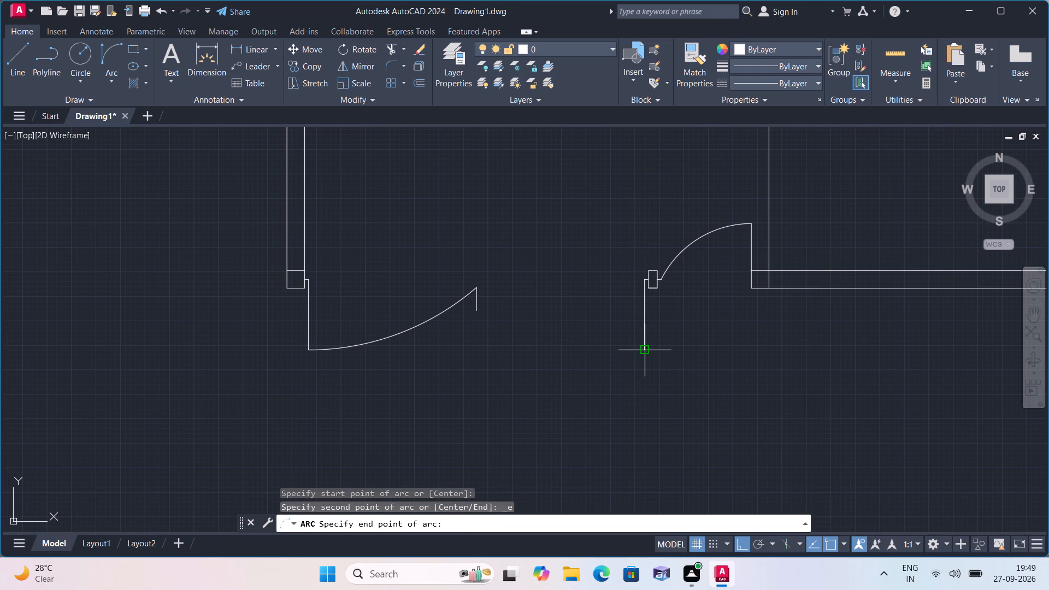
{"action": "left_click", "coordinate": [478, 285]}
{"action": "left_click", "coordinate": [490, 365]}
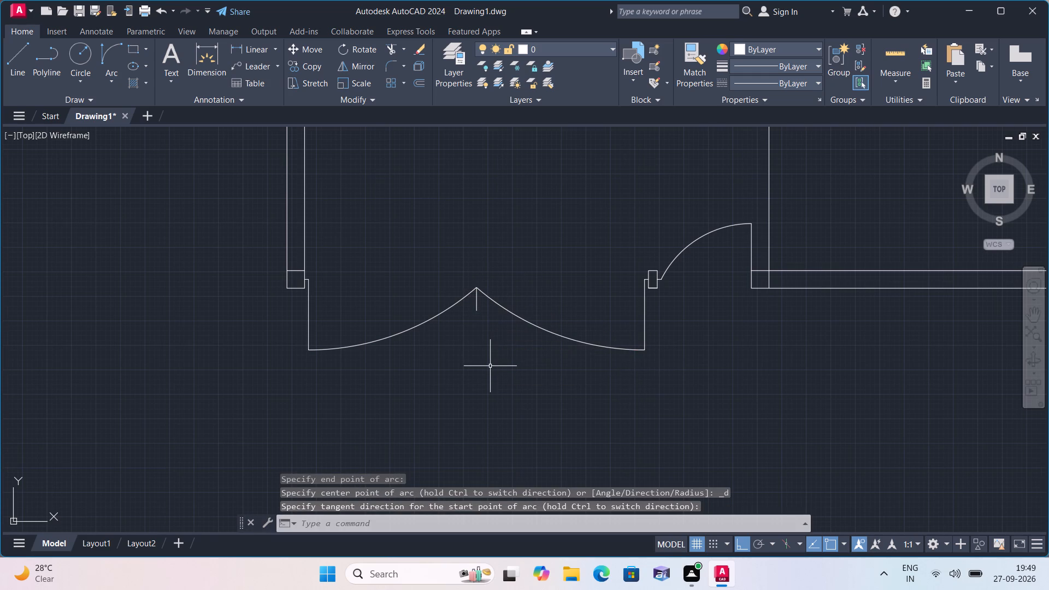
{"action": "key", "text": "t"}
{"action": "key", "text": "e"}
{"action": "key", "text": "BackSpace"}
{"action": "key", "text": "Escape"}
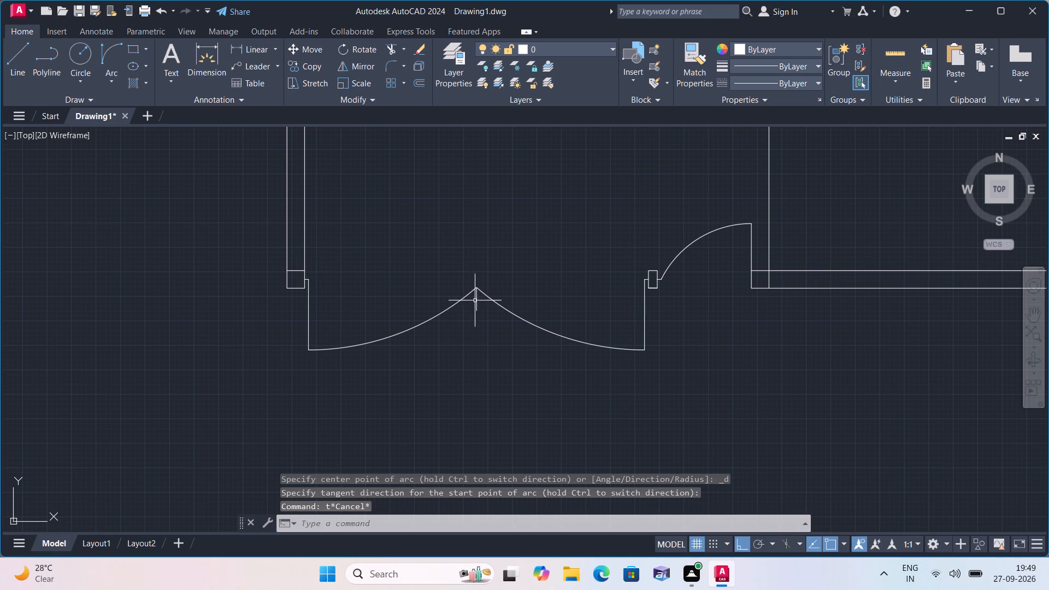
Delete the short vertical line where the two gate arcs meet.
{"action": "left_click", "coordinate": [477, 302]}
{"action": "key", "text": "Delete"}
Add a linear dimension for the plan's overall width between the northern outer corners, placed north of the wall.
{"action": "scroll", "coordinate": [475, 318], "scroll_direction": "down", "scroll_amount": 1}
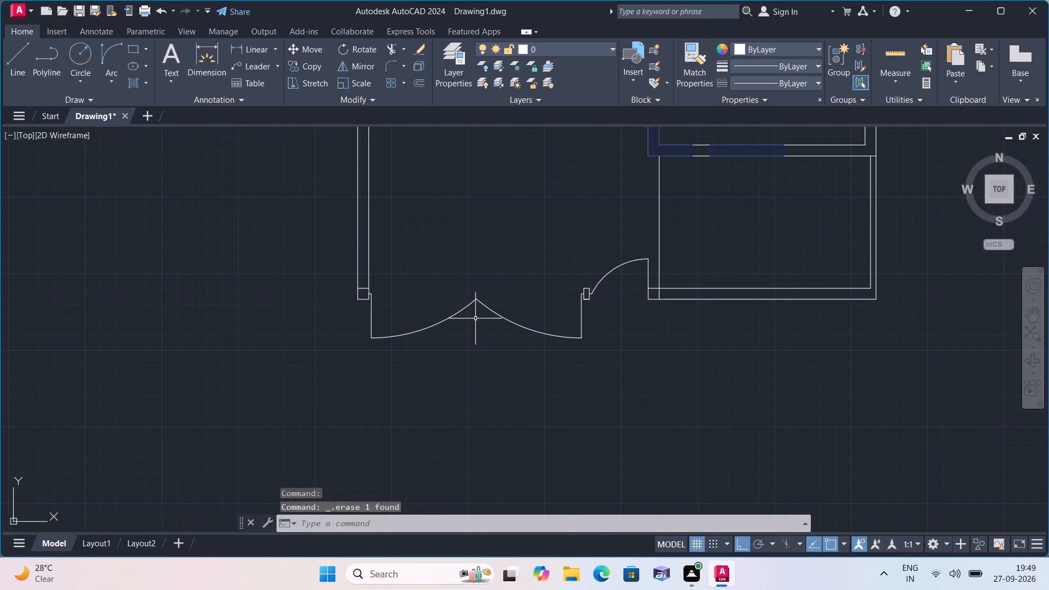
{"action": "scroll", "coordinate": [476, 321], "scroll_direction": "down", "scroll_amount": 1}
{"action": "middle_click_drag", "start_coordinate": [510, 311], "coordinate": [517, 394]}
{"action": "scroll", "coordinate": [521, 398], "scroll_direction": "down", "scroll_amount": 2}
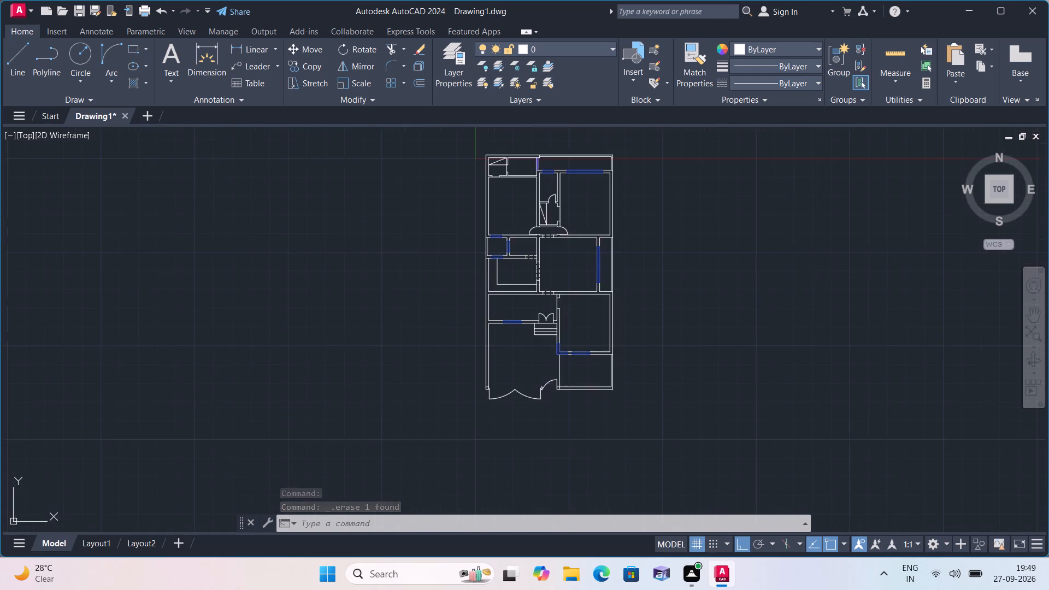
{"action": "scroll", "coordinate": [543, 384], "scroll_direction": "down", "scroll_amount": 1}
{"action": "middle_click_drag", "start_coordinate": [543, 387], "coordinate": [478, 468]}
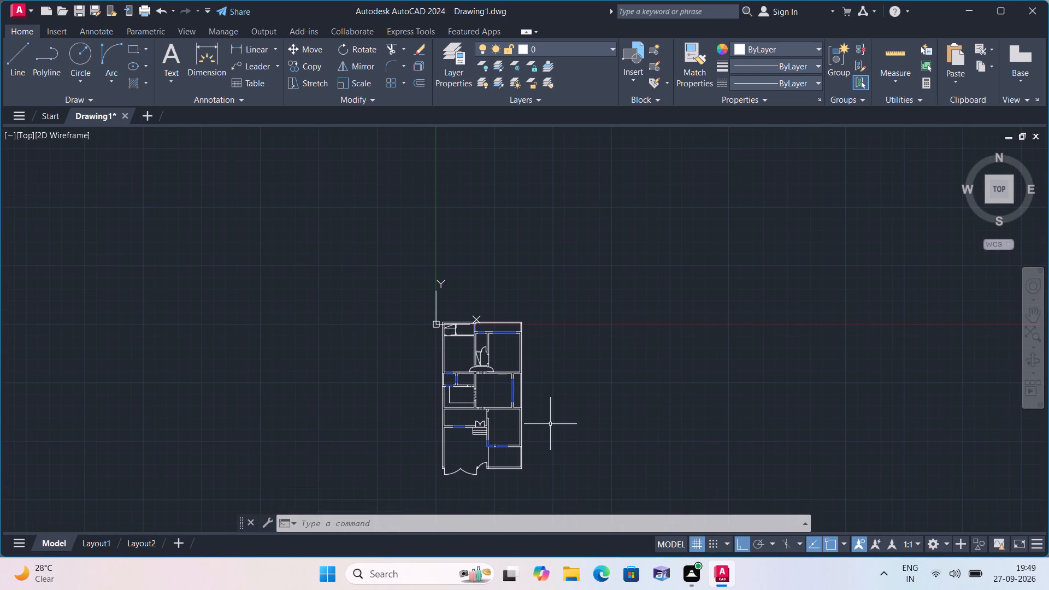
{"action": "scroll", "coordinate": [563, 400], "scroll_direction": "down", "scroll_amount": 1}
{"action": "scroll", "coordinate": [559, 285], "scroll_direction": "up", "scroll_amount": 2}
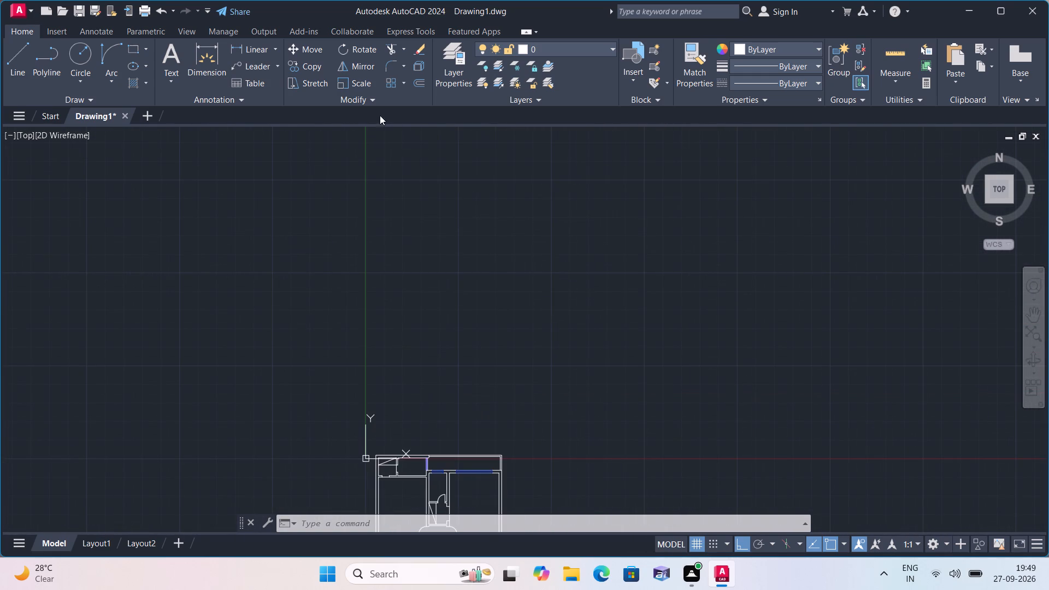
{"action": "left_click", "coordinate": [262, 48]}
{"action": "middle_click_drag", "start_coordinate": [446, 363], "coordinate": [448, 282]}
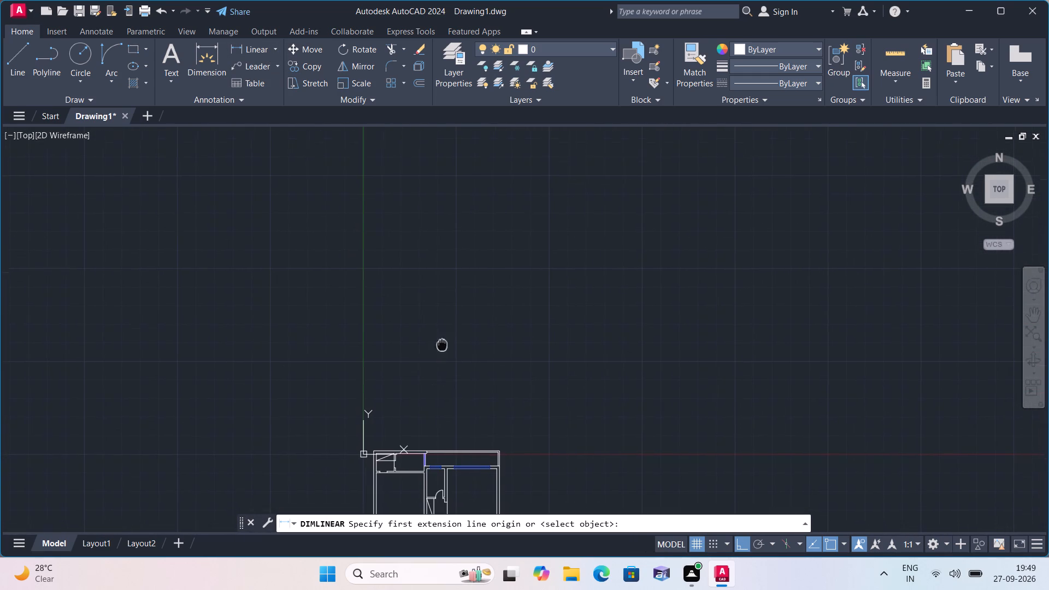
{"action": "scroll", "coordinate": [392, 384], "scroll_direction": "up", "scroll_amount": 4}
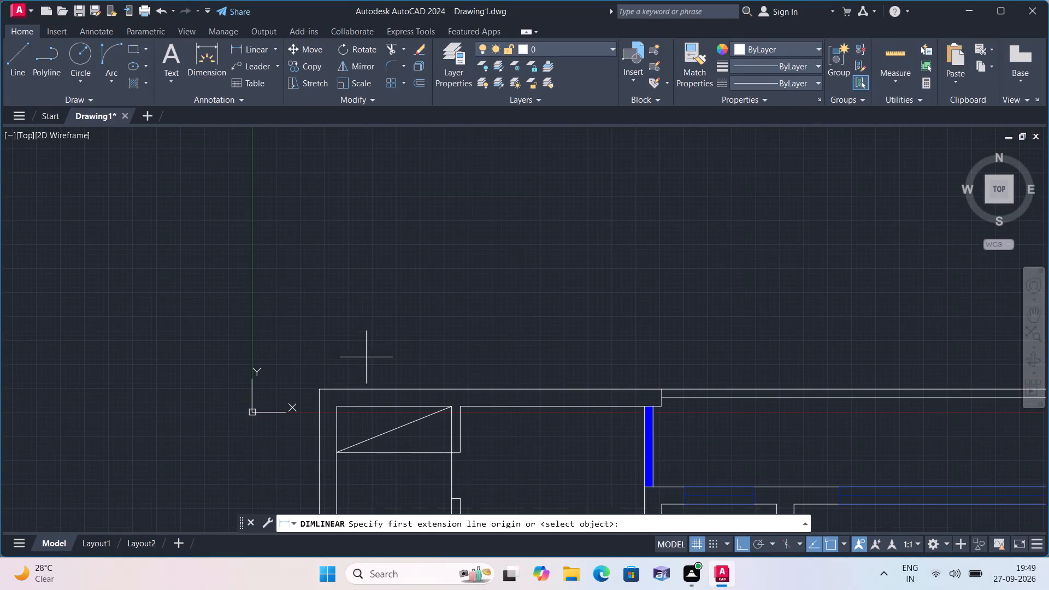
{"action": "left_click", "coordinate": [325, 388]}
{"action": "scroll", "coordinate": [348, 365], "scroll_direction": "down", "scroll_amount": 3}
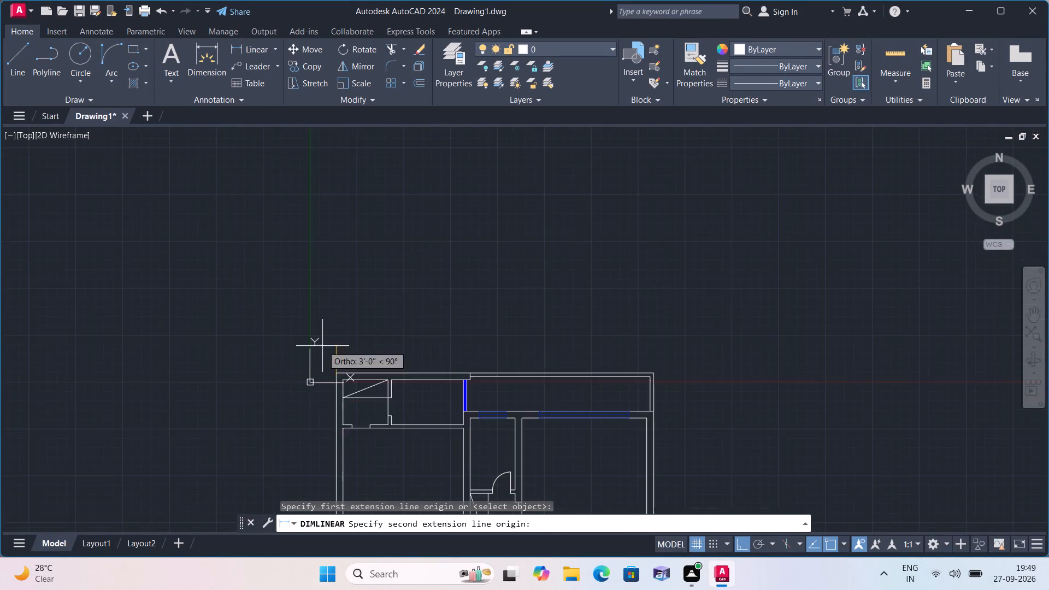
{"action": "scroll", "coordinate": [471, 351], "scroll_direction": "up", "scroll_amount": 3}
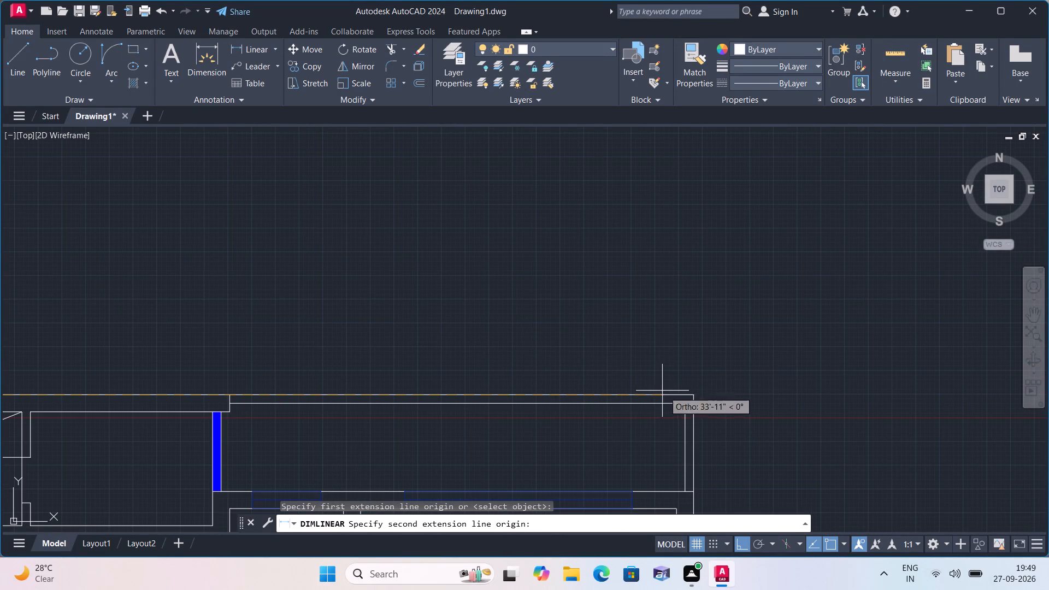
{"action": "left_click", "coordinate": [697, 395]}
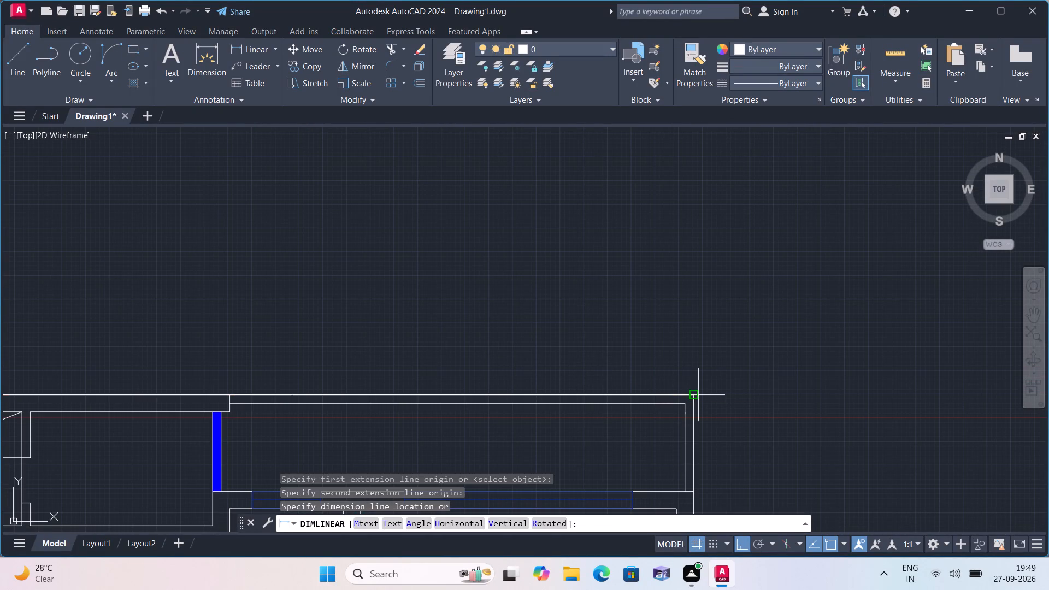
{"action": "left_click", "coordinate": [680, 356]}
Add a linear dimension for the plan's overall length, from the northwest outer corner to the western gate pillar's southwest corner, placed west of the wall.
{"action": "scroll", "coordinate": [680, 356], "scroll_direction": "down", "scroll_amount": 2}
{"action": "middle_click_drag", "start_coordinate": [565, 322], "coordinate": [549, 264]}
{"action": "scroll", "coordinate": [554, 297], "scroll_direction": "down", "scroll_amount": 1}
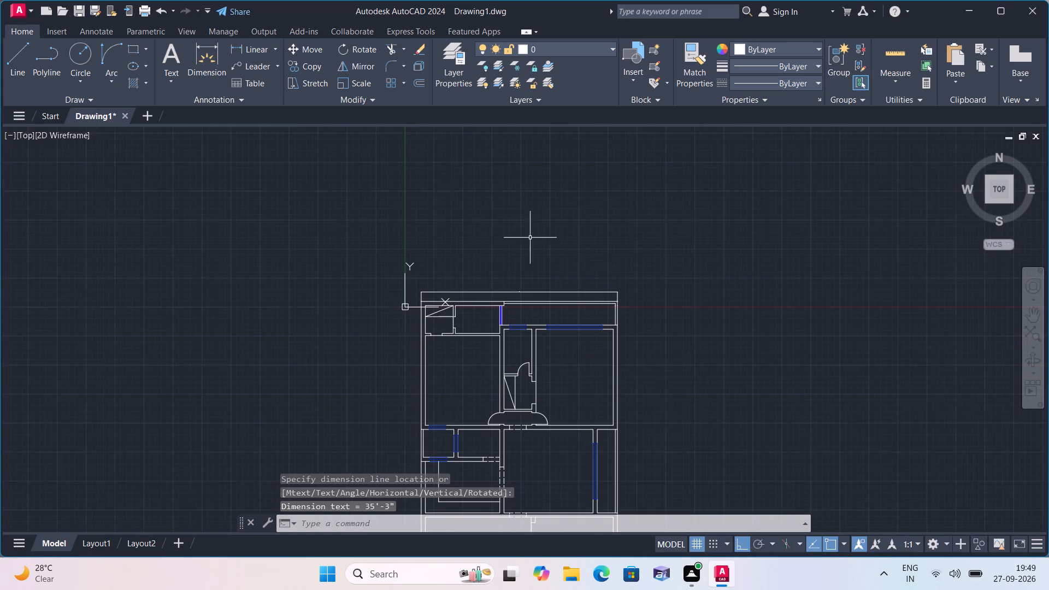
{"action": "left_click_drag", "start_coordinate": [259, 49], "coordinate": [258, 61]}
{"action": "middle_click_drag", "start_coordinate": [358, 379], "coordinate": [328, 331]}
{"action": "middle_click_drag", "start_coordinate": [328, 331], "coordinate": [325, 316]}
{"action": "scroll", "coordinate": [425, 260], "scroll_direction": "up", "scroll_amount": 1}
{"action": "scroll", "coordinate": [344, 221], "scroll_direction": "up", "scroll_amount": 2}
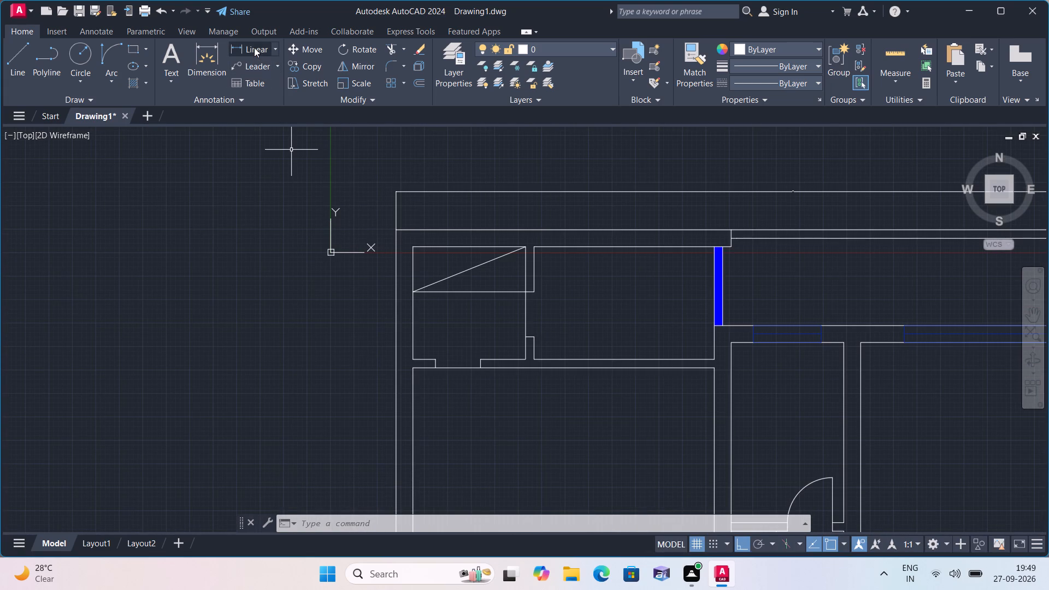
{"action": "left_click_drag", "start_coordinate": [254, 48], "coordinate": [257, 54]}
{"action": "left_click", "coordinate": [398, 228]}
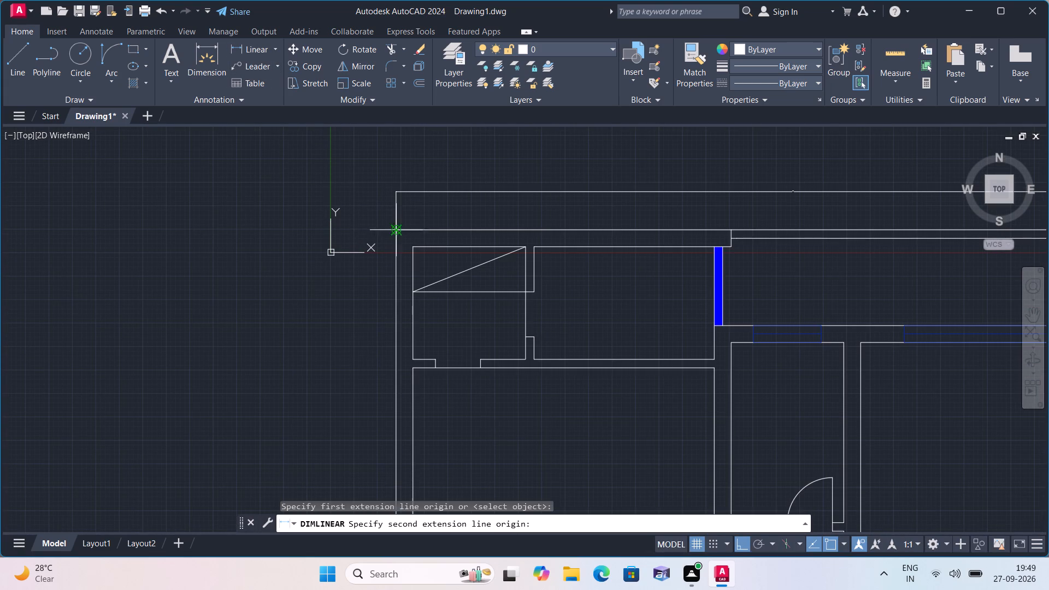
{"action": "scroll", "coordinate": [345, 355], "scroll_direction": "down", "scroll_amount": 3}
{"action": "middle_click_drag", "start_coordinate": [343, 387], "coordinate": [345, 238]}
{"action": "scroll", "coordinate": [345, 238], "scroll_direction": "down", "scroll_amount": 1}
{"action": "scroll", "coordinate": [336, 441], "scroll_direction": "up", "scroll_amount": 2}
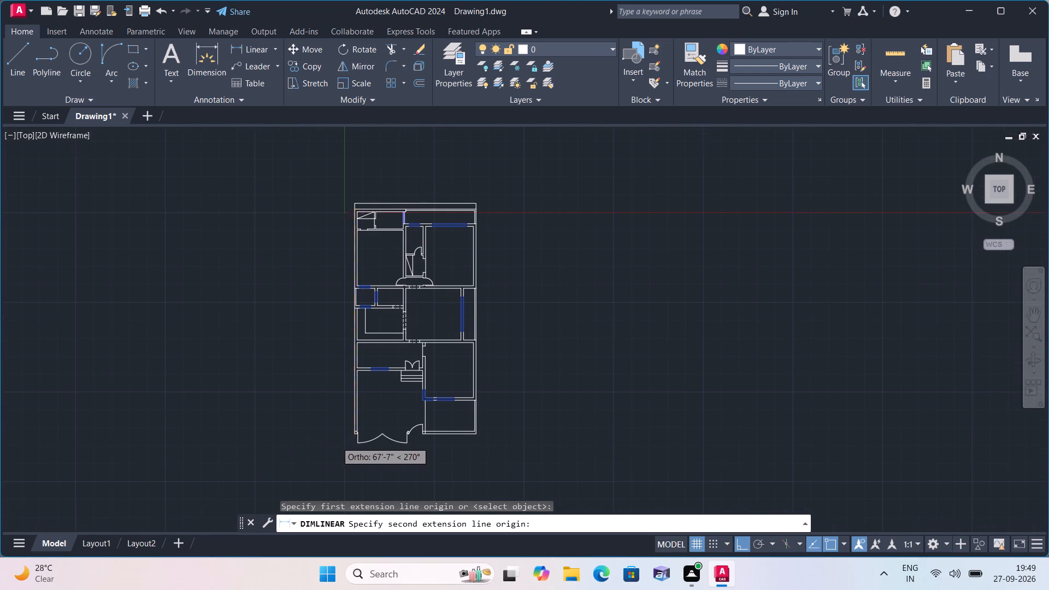
{"action": "scroll", "coordinate": [337, 440], "scroll_direction": "up", "scroll_amount": 2}
{"action": "scroll", "coordinate": [416, 399], "scroll_direction": "up", "scroll_amount": 1}
{"action": "left_click", "coordinate": [458, 394]}
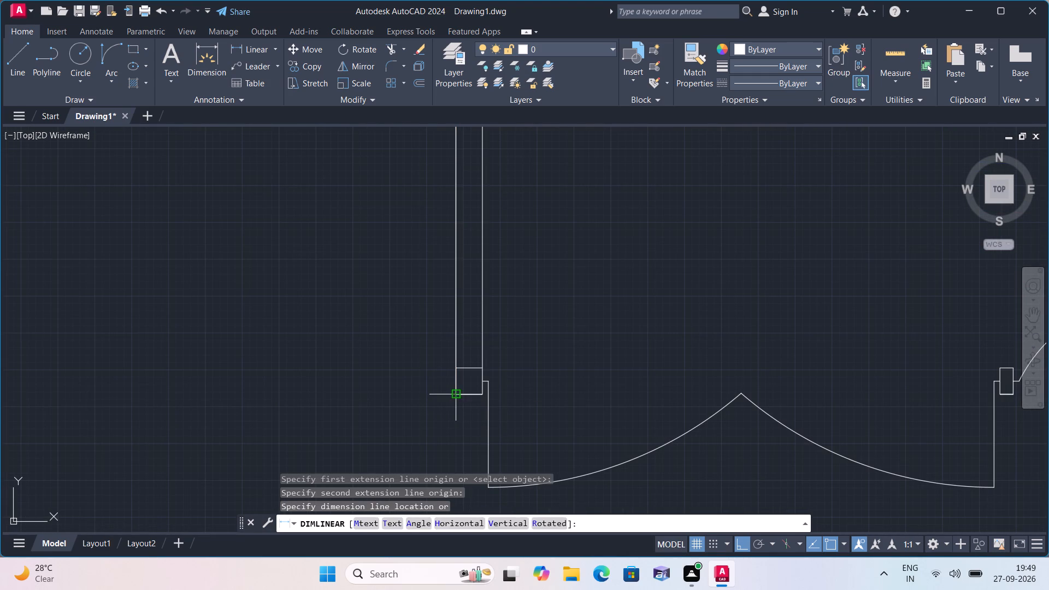
{"action": "left_click", "coordinate": [403, 397]}
Select the western overall dimension and all similar dimensions, and set their text height to 6".
{"action": "left_click", "coordinate": [442, 435]}
{"action": "left_click", "coordinate": [316, 316]}
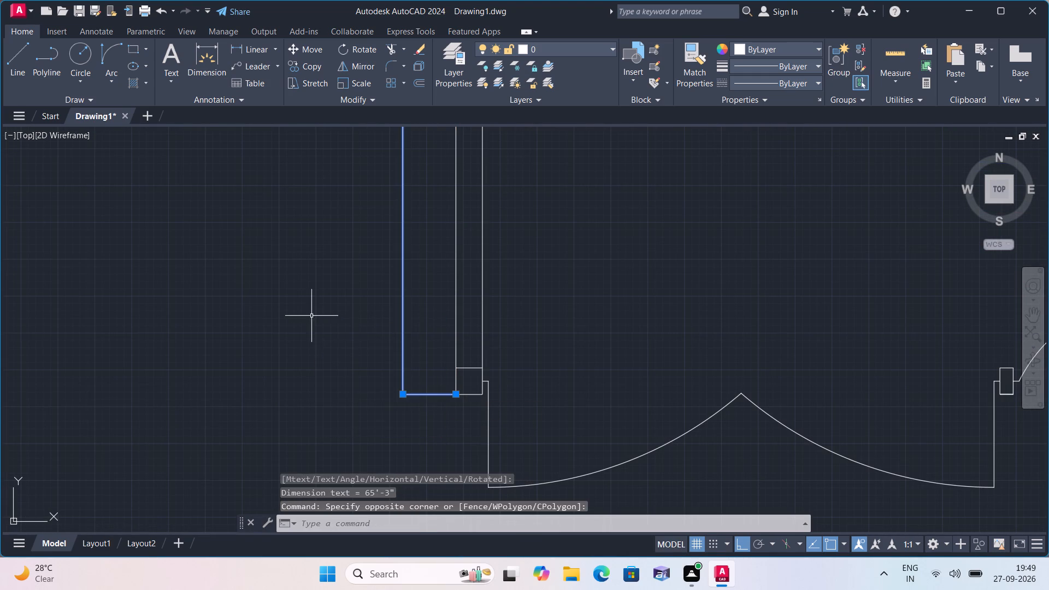
{"action": "right_click", "coordinate": [285, 321]}
{"action": "left_click", "coordinate": [325, 429]}
{"action": "right_click", "coordinate": [305, 344]}
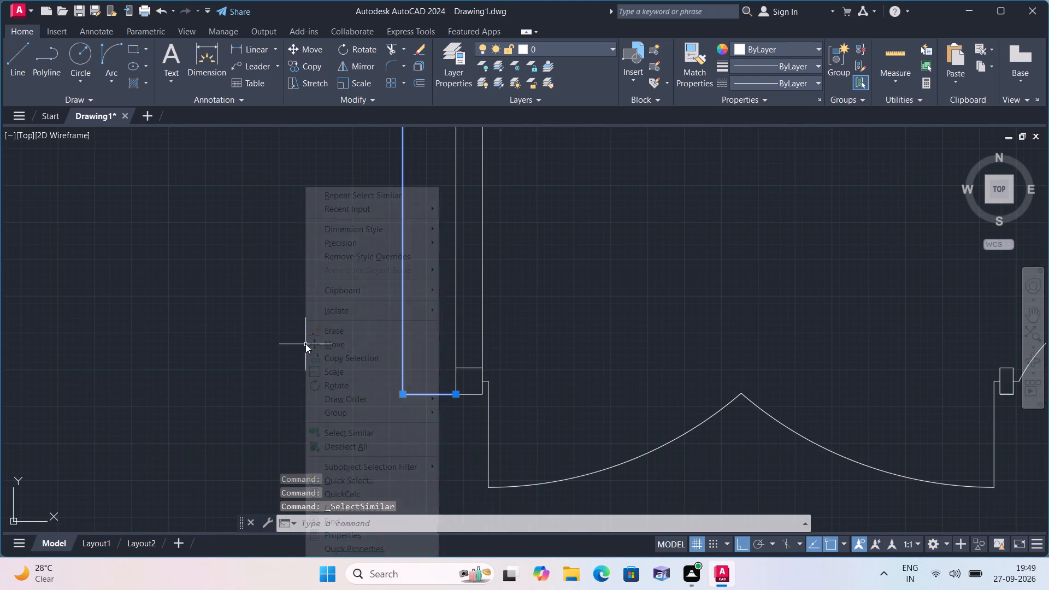
{"action": "left_click", "coordinate": [334, 536]}
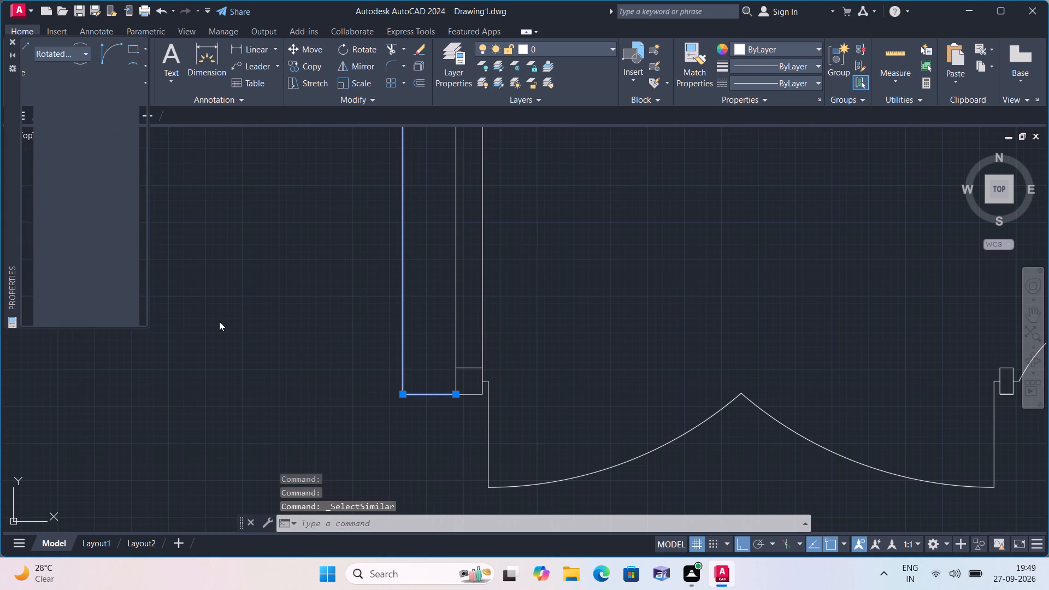
{"action": "scroll", "coordinate": [133, 268], "scroll_direction": "down", "scroll_amount": 4}
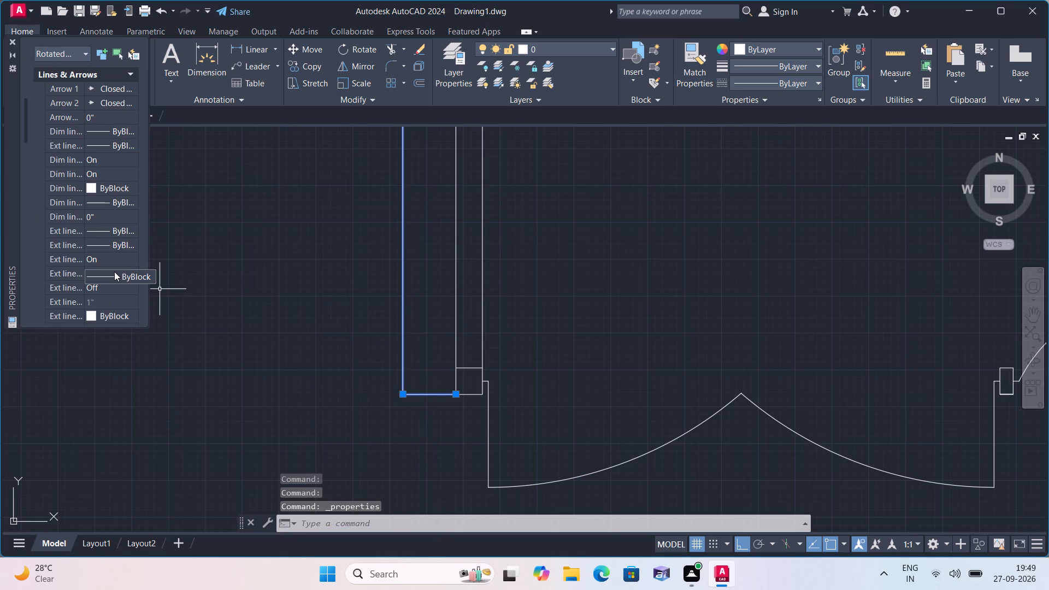
{"action": "scroll", "coordinate": [114, 272], "scroll_direction": "down", "scroll_amount": 2}
{"action": "scroll", "coordinate": [104, 221], "scroll_direction": "down", "scroll_amount": 1}
{"action": "scroll", "coordinate": [108, 266], "scroll_direction": "down", "scroll_amount": 1}
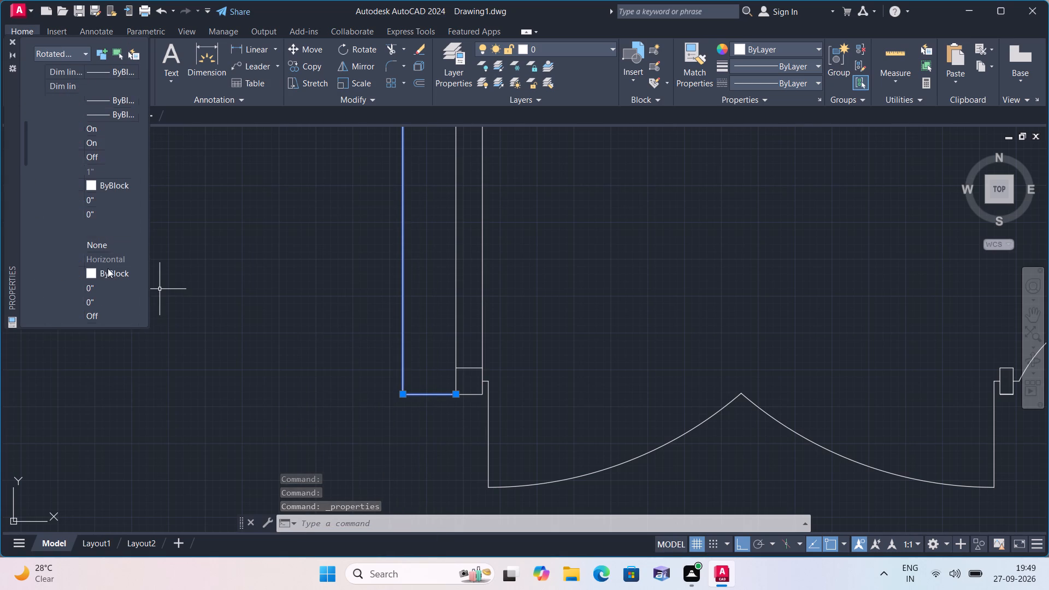
{"action": "left_click", "coordinate": [106, 288]}
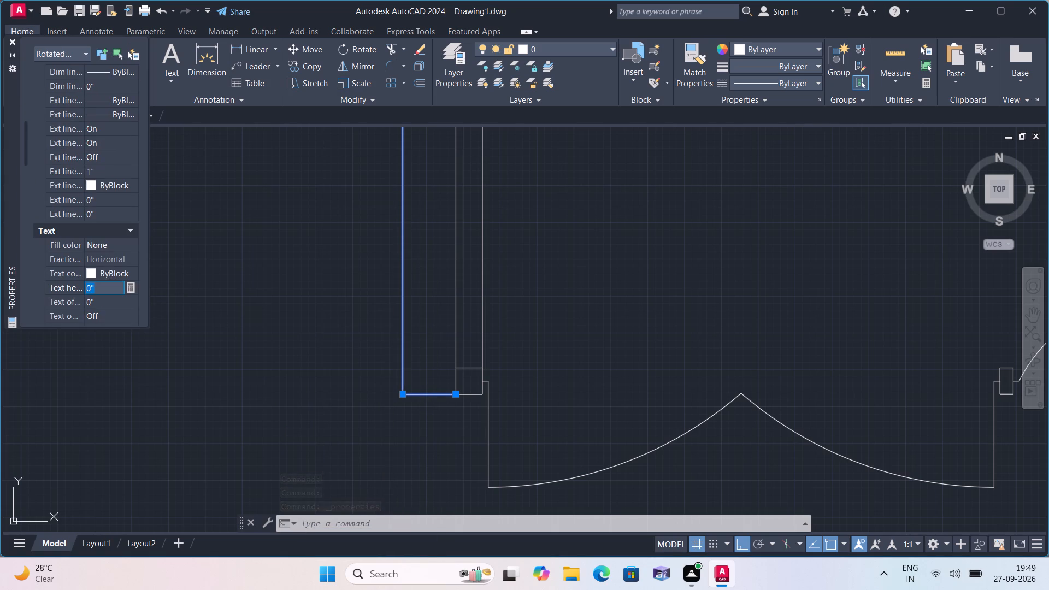
{"action": "key", "text": "BackSpace"}
{"action": "type", "text": "6\""}
{"action": "left_click", "coordinate": [139, 378]}
{"action": "left_click", "coordinate": [14, 39]}
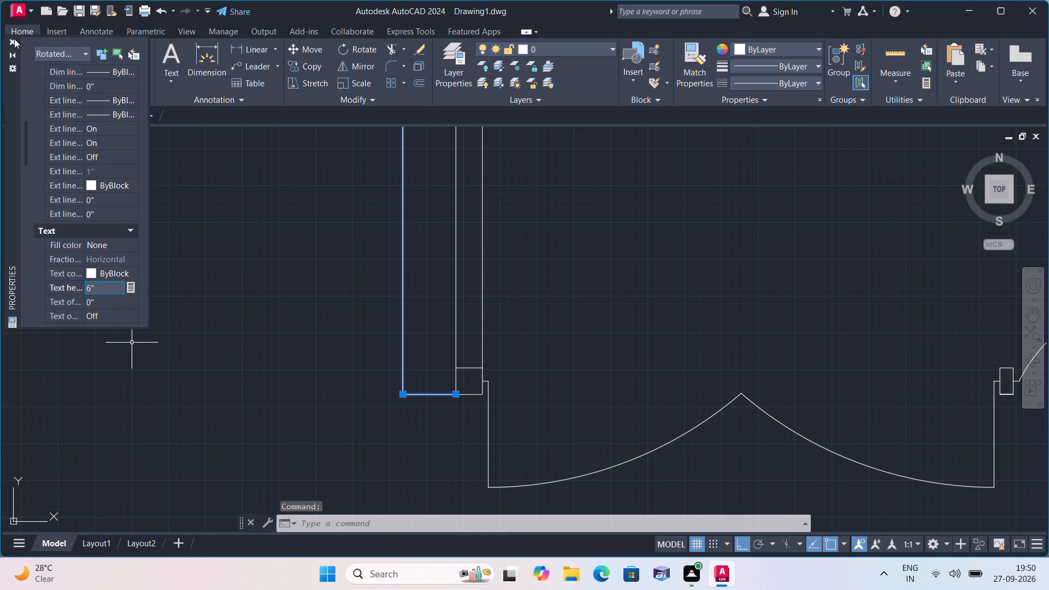
{"action": "key", "text": "Escape"}
Examine the text size of the overall dimension along the plan's western side.
{"action": "scroll", "coordinate": [179, 190], "scroll_direction": "down", "scroll_amount": 2}
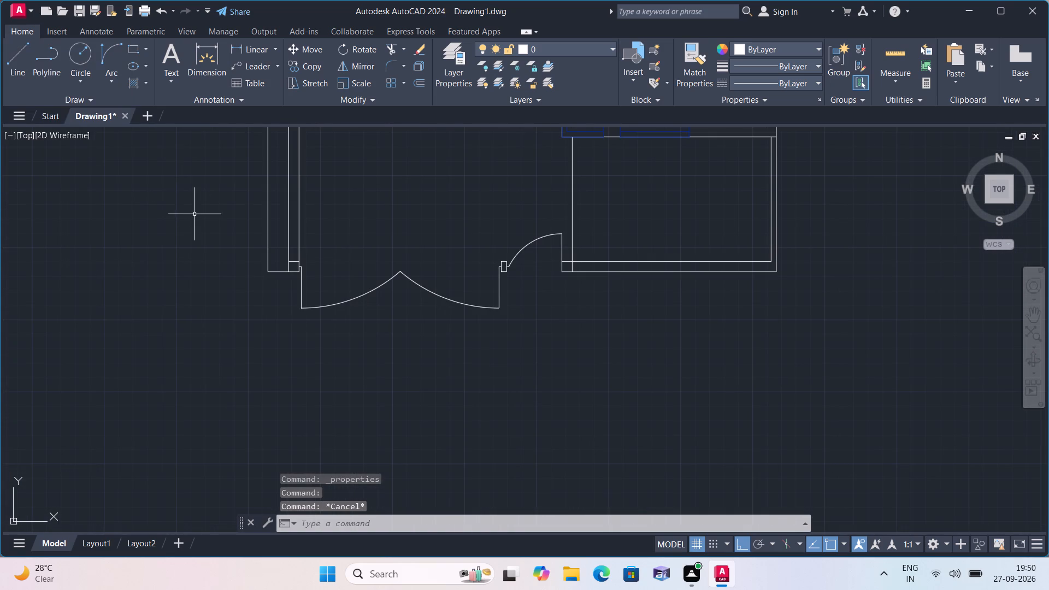
{"action": "scroll", "coordinate": [184, 253], "scroll_direction": "down", "scroll_amount": 1}
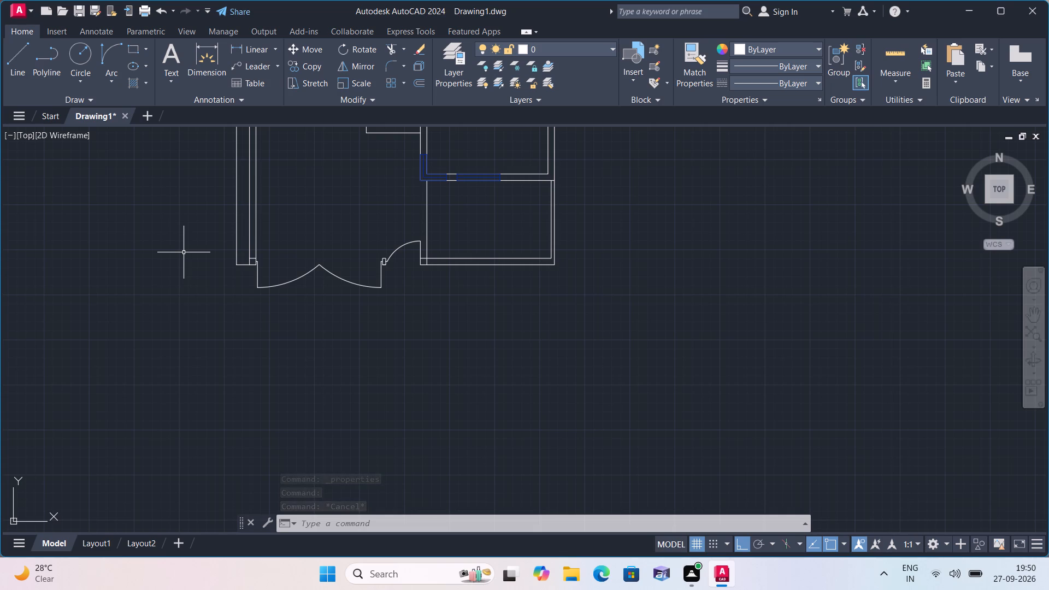
{"action": "middle_click_drag", "start_coordinate": [166, 225], "coordinate": [168, 250]}
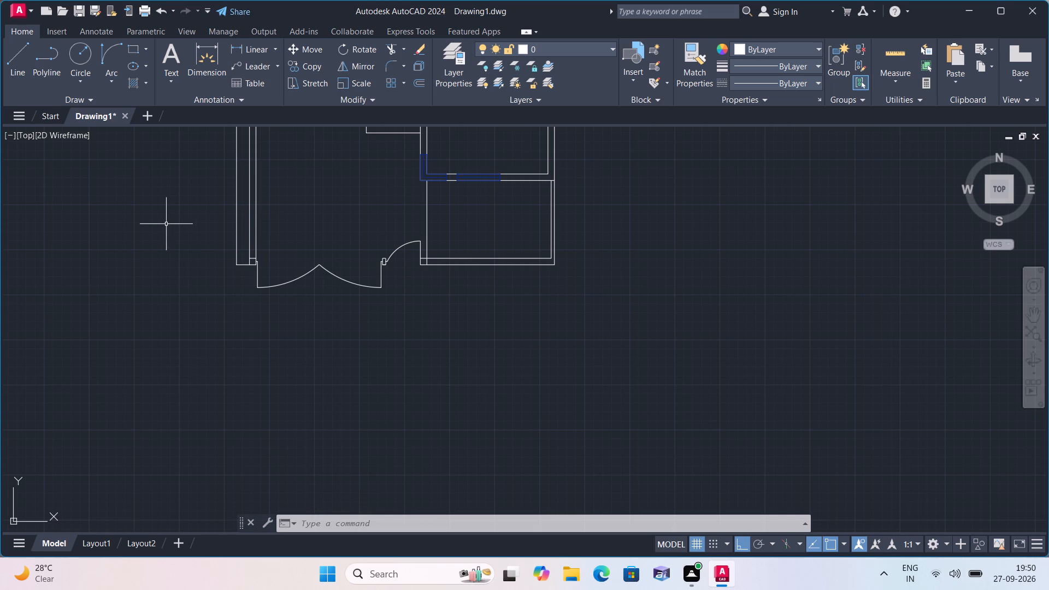
{"action": "middle_click_drag", "start_coordinate": [168, 250], "coordinate": [240, 488]}
{"action": "scroll", "coordinate": [239, 485], "scroll_direction": "up", "scroll_amount": 1}
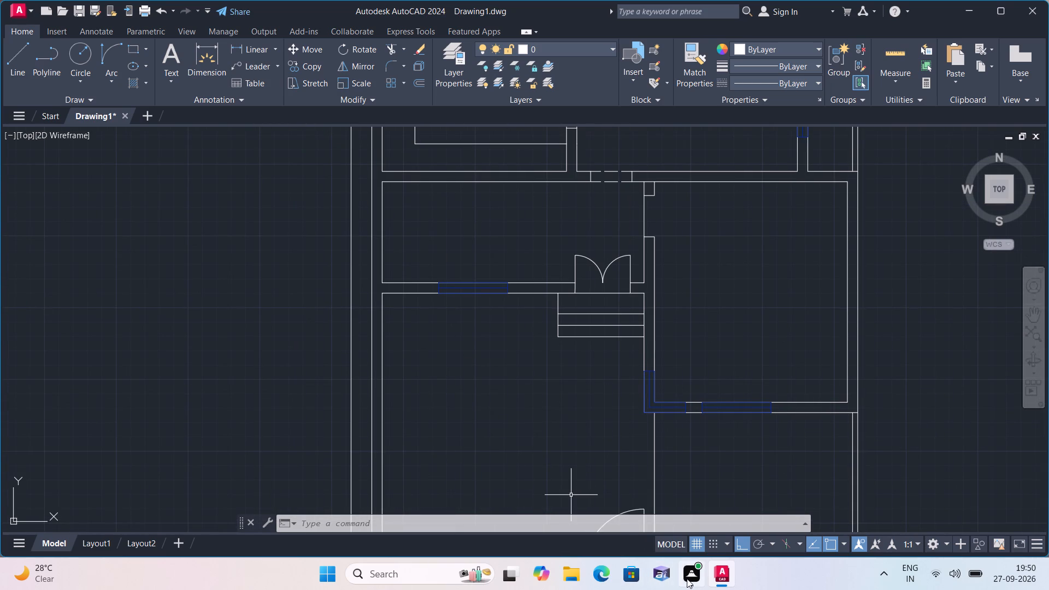
{"action": "scroll", "coordinate": [357, 258], "scroll_direction": "up", "scroll_amount": 2}
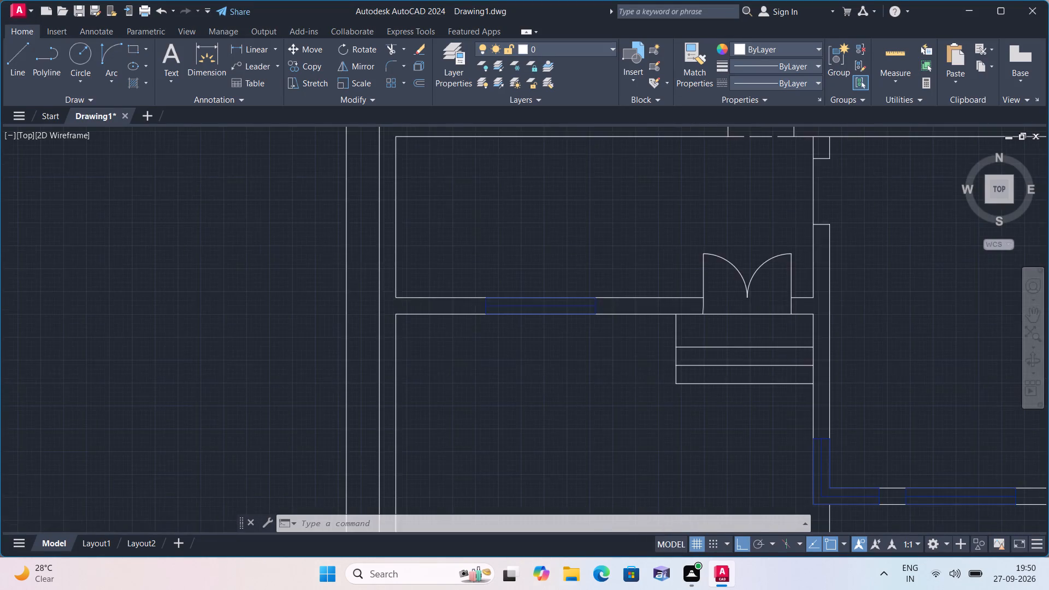
{"action": "middle_click_drag", "start_coordinate": [338, 237], "coordinate": [339, 315]}
{"action": "scroll", "coordinate": [334, 245], "scroll_direction": "down", "scroll_amount": 3}
{"action": "scroll", "coordinate": [335, 254], "scroll_direction": "up", "scroll_amount": 3}
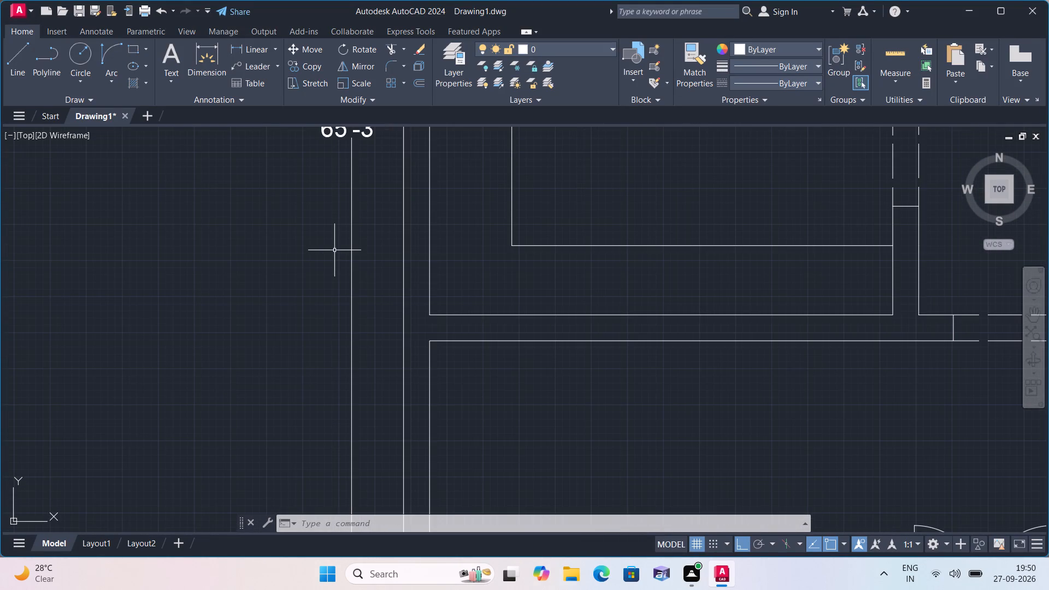
Override the text of the western overall length dimension with 65'.
{"action": "middle_click_drag", "start_coordinate": [333, 253], "coordinate": [344, 412]}
{"action": "scroll", "coordinate": [357, 285], "scroll_direction": "up", "scroll_amount": 1}
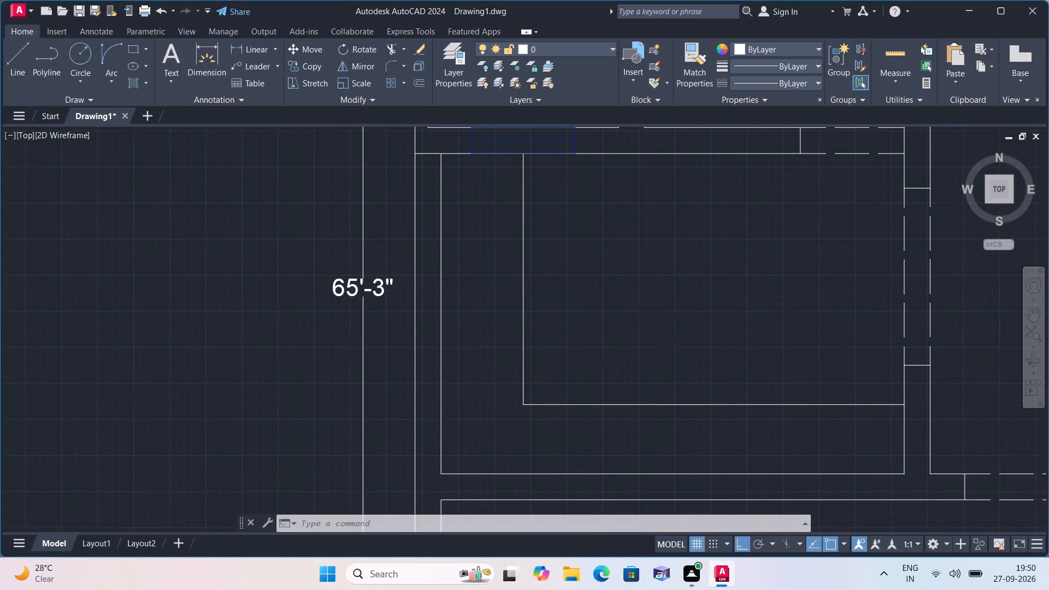
{"action": "scroll", "coordinate": [357, 284], "scroll_direction": "up", "scroll_amount": 1}
{"action": "triple_click", "coordinate": [356, 286]}
{"action": "left_click", "coordinate": [356, 286]}
{"action": "triple_click", "coordinate": [344, 289]}
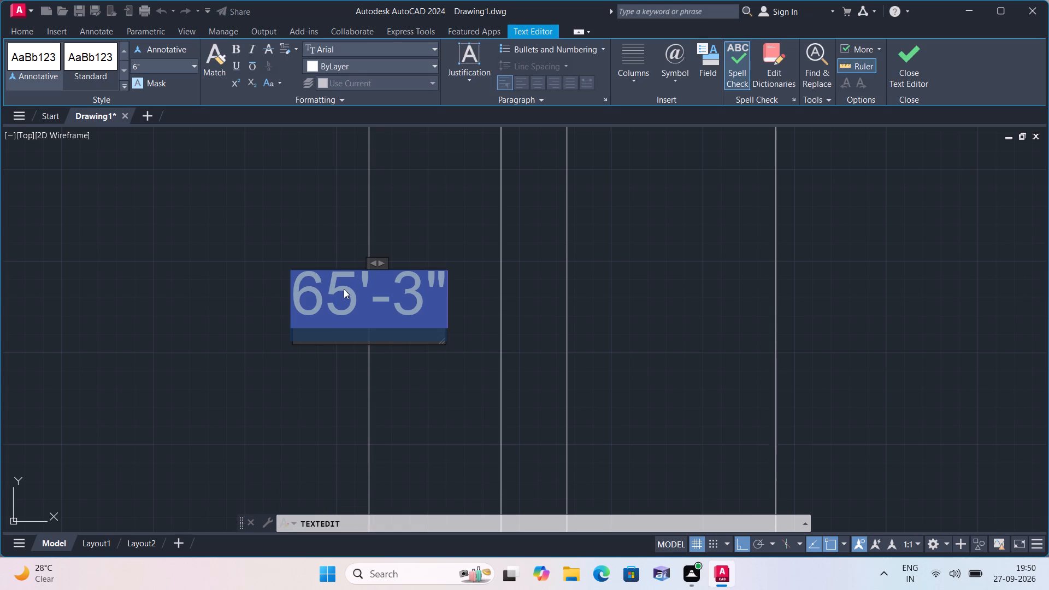
{"action": "key", "text": "BackSpace"}
{"action": "type", "text": "65'"}
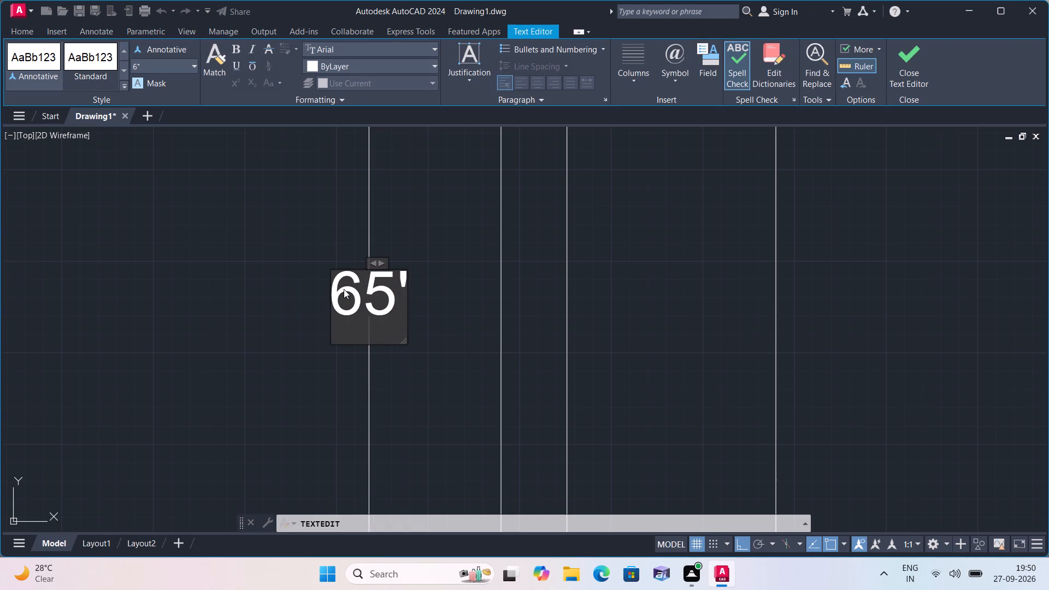
{"action": "left_click", "coordinate": [271, 296]}
Override the text of the northern overall width dimension with 35'.
{"action": "scroll", "coordinate": [284, 259], "scroll_direction": "down", "scroll_amount": 3}
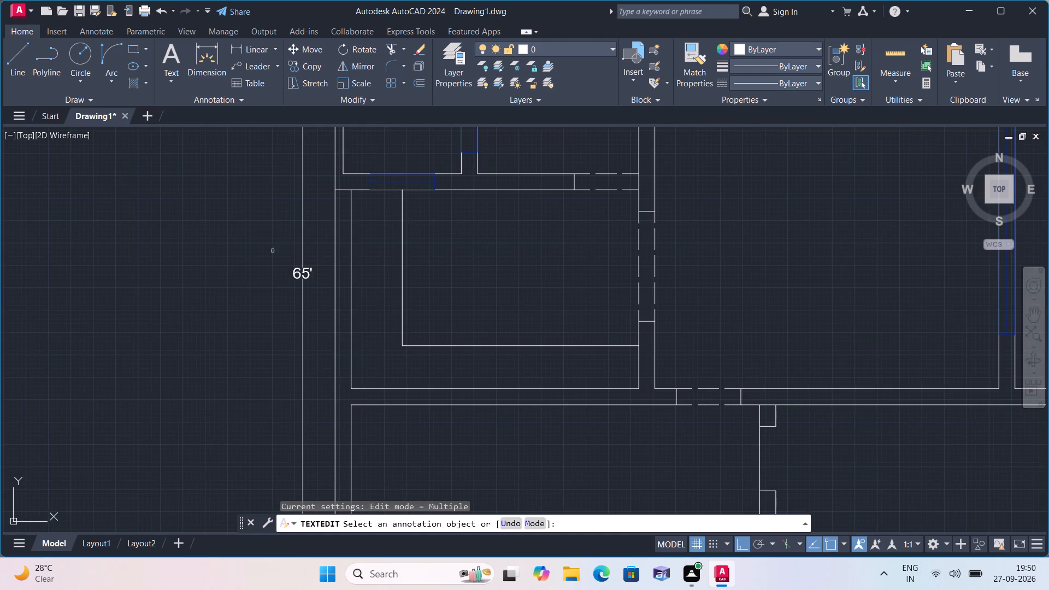
{"action": "middle_click_drag", "start_coordinate": [260, 283], "coordinate": [181, 398]}
{"action": "scroll", "coordinate": [181, 398], "scroll_direction": "down", "scroll_amount": 3}
{"action": "scroll", "coordinate": [292, 216], "scroll_direction": "up", "scroll_amount": 2}
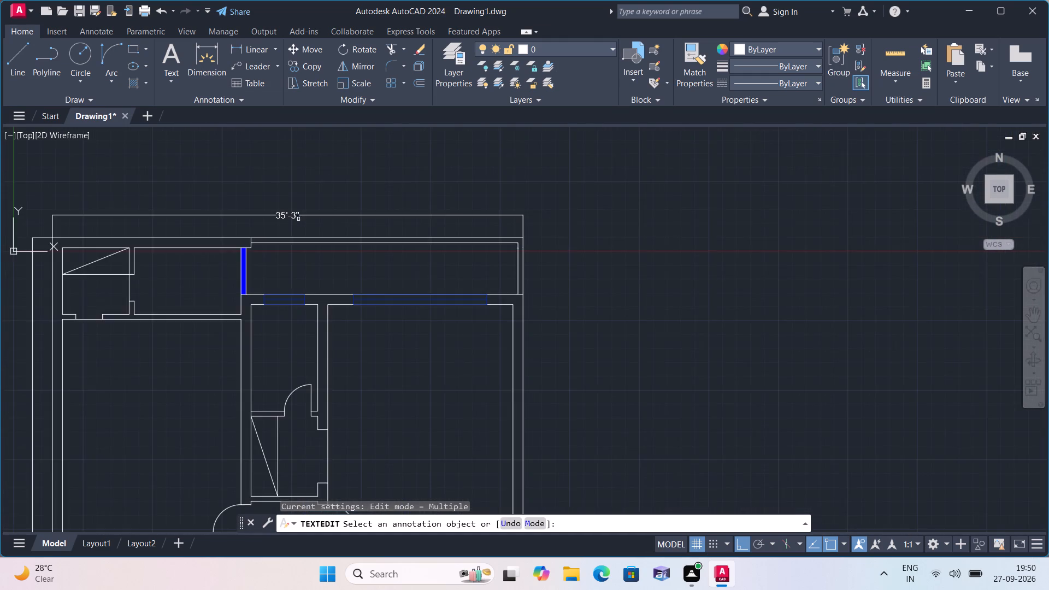
{"action": "scroll", "coordinate": [297, 221], "scroll_direction": "up", "scroll_amount": 2}
{"action": "middle_click_drag", "start_coordinate": [297, 222], "coordinate": [457, 271]}
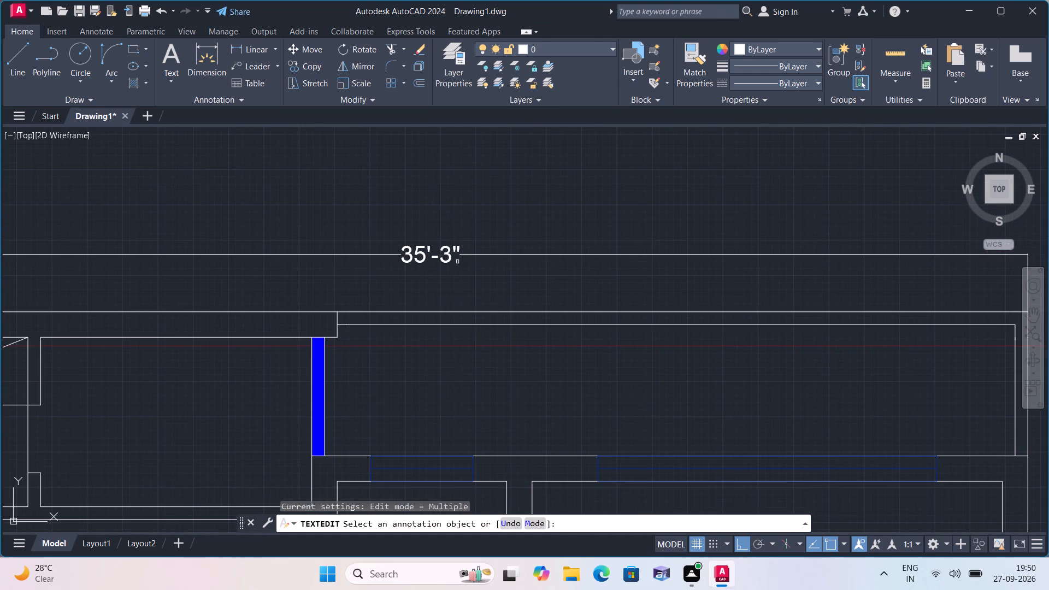
{"action": "scroll", "coordinate": [455, 258], "scroll_direction": "up", "scroll_amount": 1}
{"action": "left_click", "coordinate": [414, 248]}
{"action": "left_click", "coordinate": [409, 250]}
{"action": "left_click", "coordinate": [399, 249]}
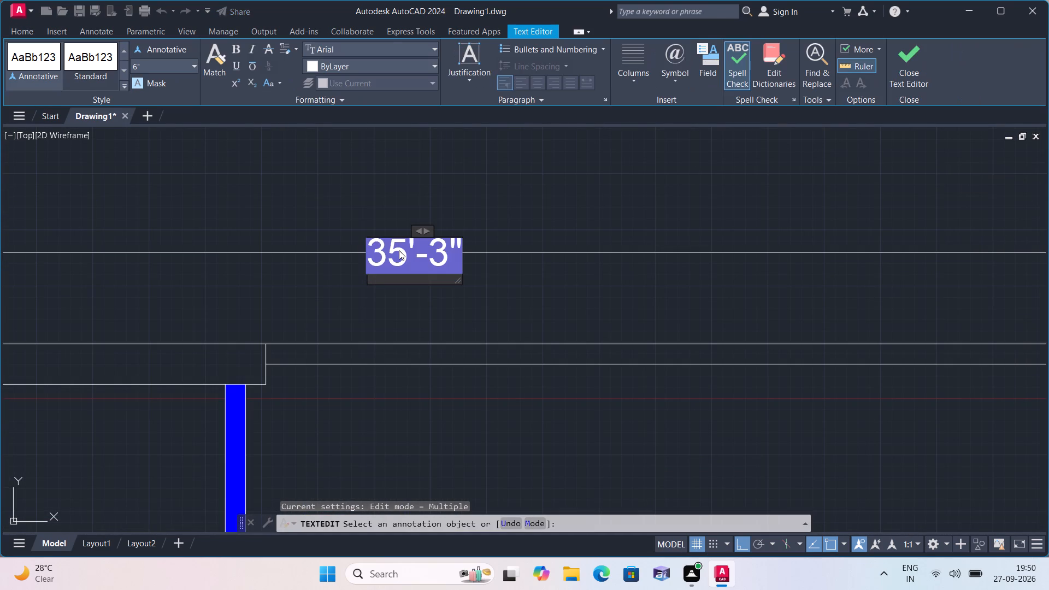
{"action": "key", "text": "BackSpace"}
{"action": "type", "text": "35'"}
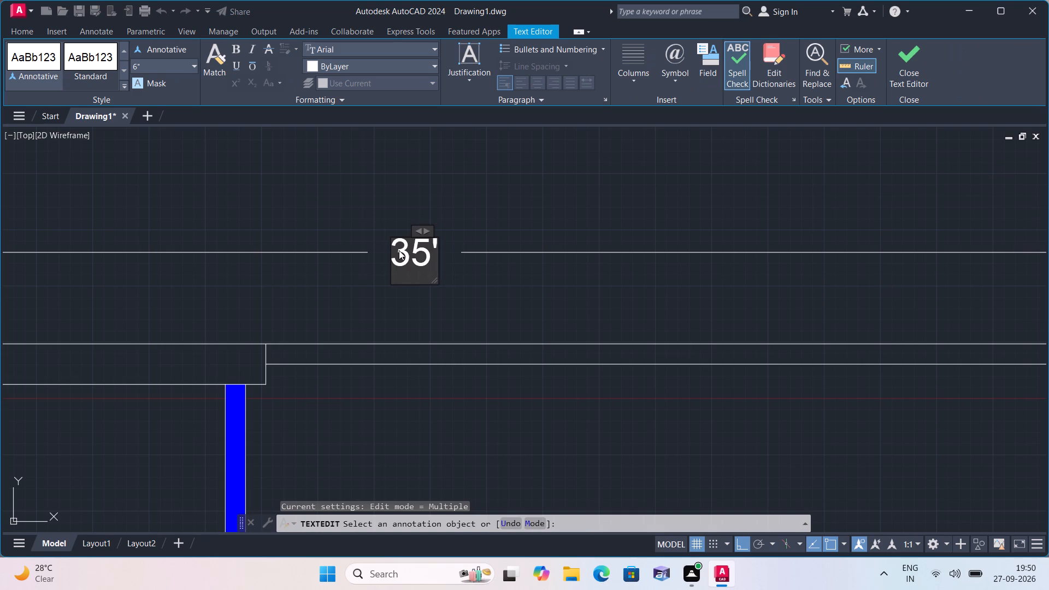
{"action": "left_click", "coordinate": [386, 218]}
{"action": "key", "text": "Escape"}
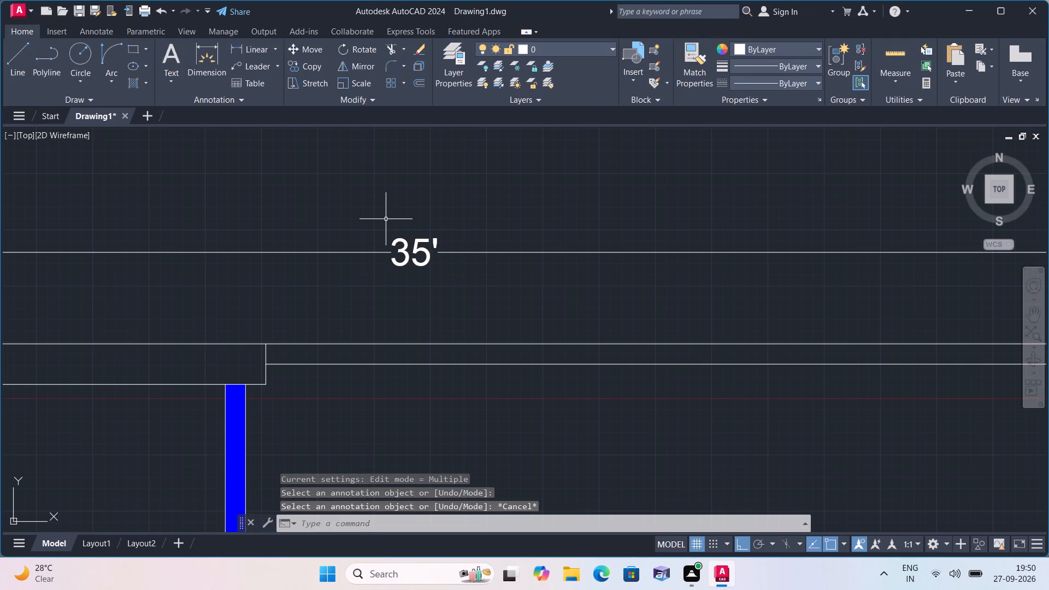
{"action": "key", "text": "Escape"}
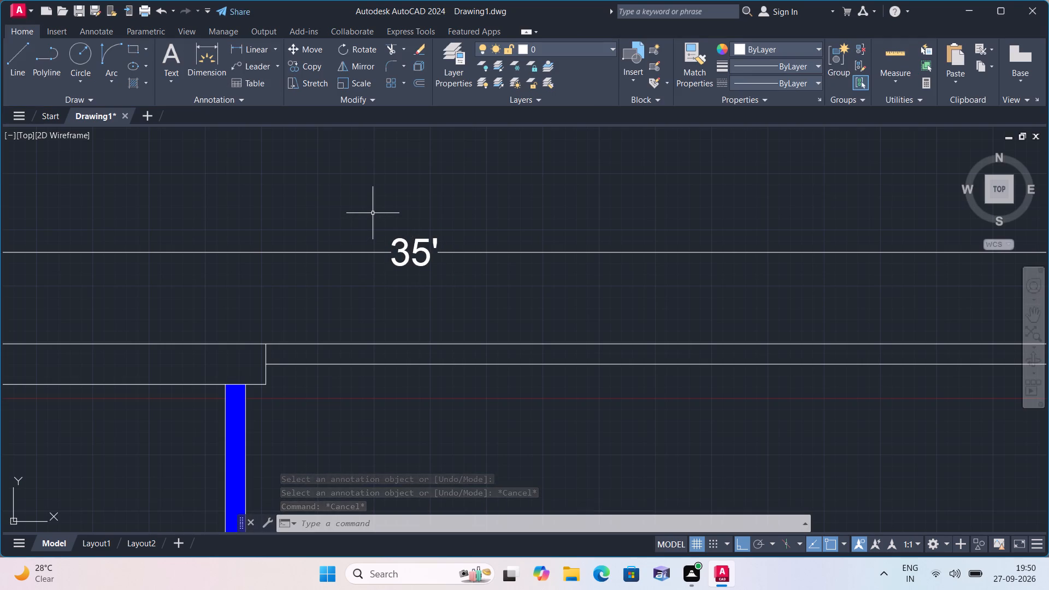
Examine the edited width dimension along the plan's northern side.
{"action": "scroll", "coordinate": [373, 211], "scroll_direction": "up", "scroll_amount": 2}
{"action": "scroll", "coordinate": [373, 211], "scroll_direction": "down", "scroll_amount": 2}
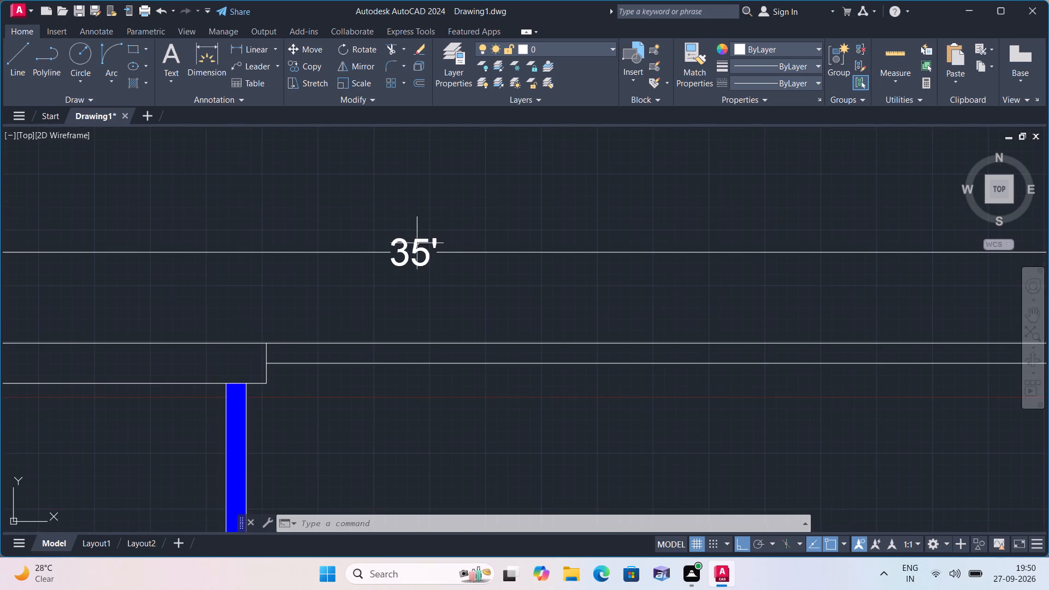
{"action": "scroll", "coordinate": [429, 267], "scroll_direction": "down", "scroll_amount": 2}
{"action": "scroll", "coordinate": [520, 231], "scroll_direction": "down", "scroll_amount": 2}
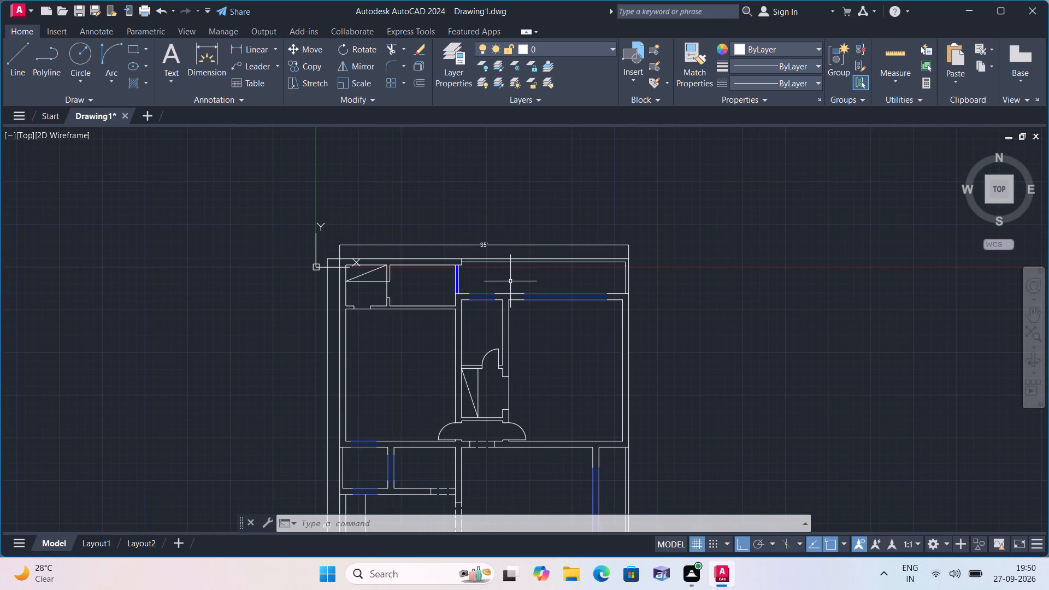
{"action": "key", "text": "Escape"}
{"action": "scroll", "coordinate": [511, 278], "scroll_direction": "up", "scroll_amount": 2}
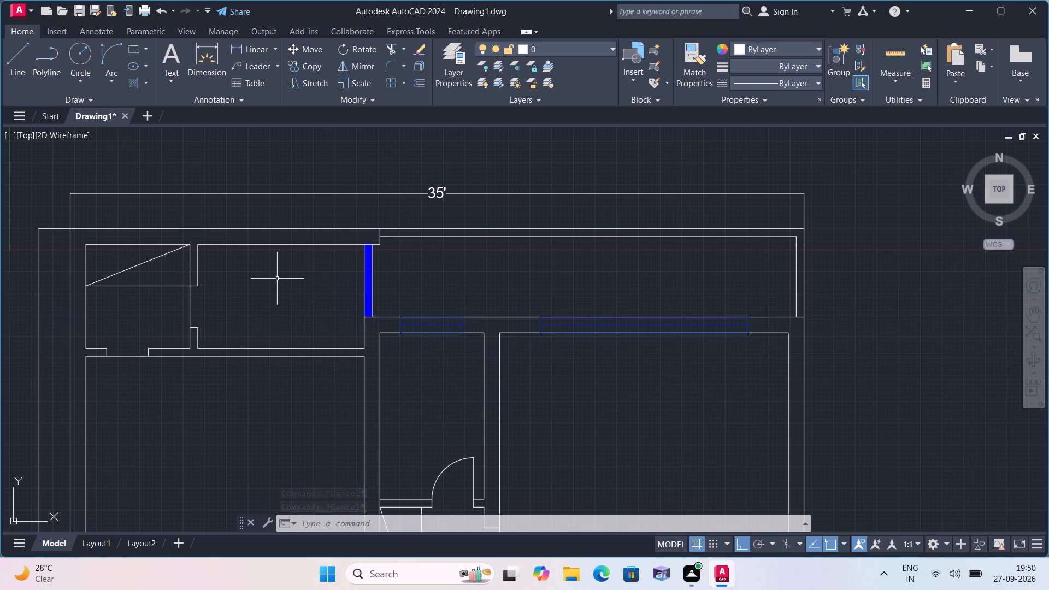
{"action": "scroll", "coordinate": [277, 279], "scroll_direction": "down", "scroll_amount": 1}
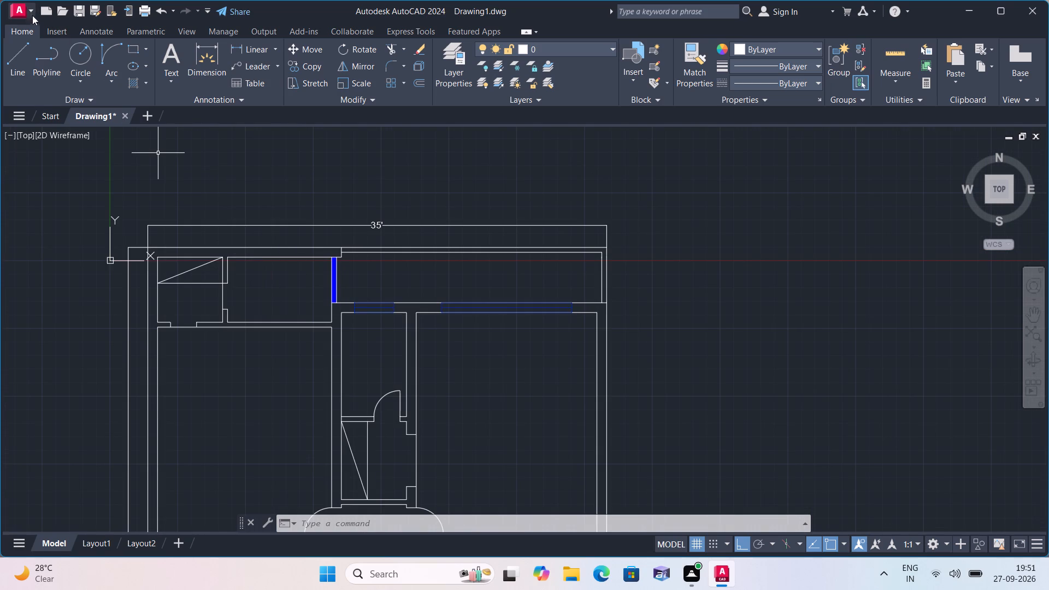
Open living_room_furniture (1).dwg and copy the three-seat sofa, the square side table and coffee table, and the chaise east of them.
{"action": "left_click", "coordinate": [23, 3]}
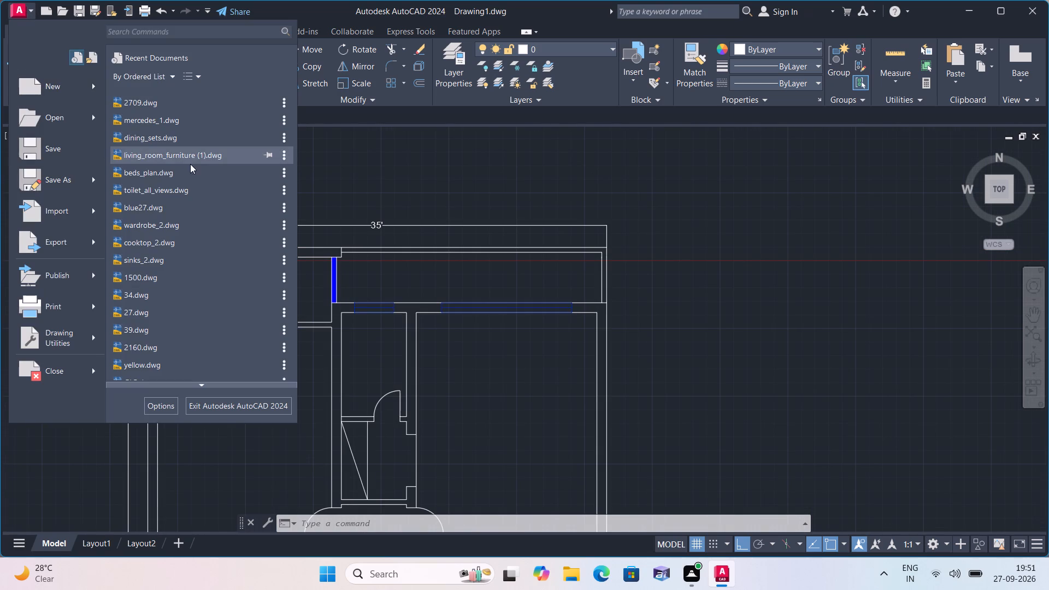
{"action": "left_click", "coordinate": [170, 151]}
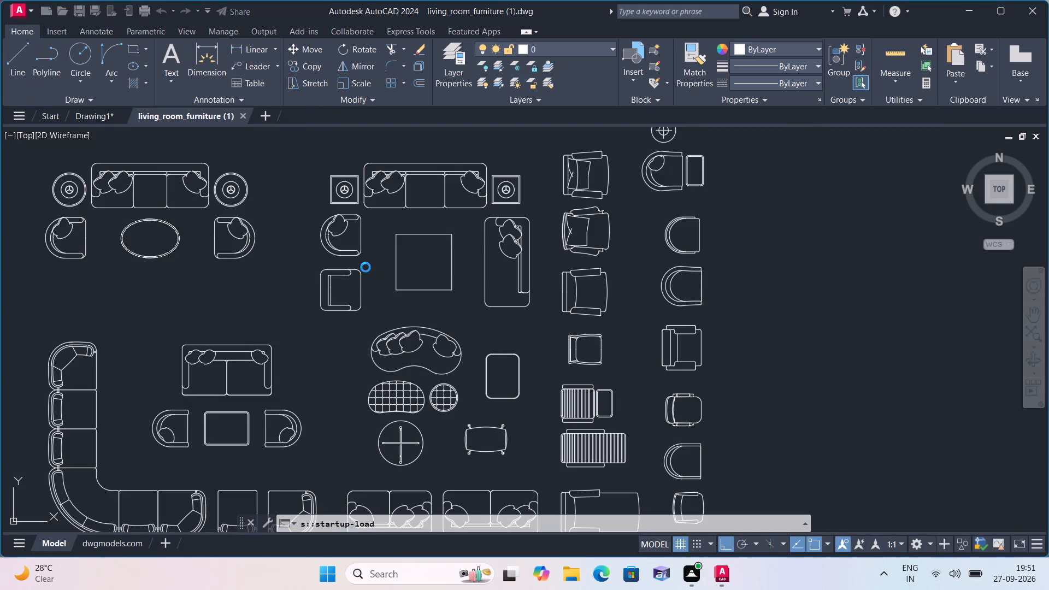
{"action": "left_click", "coordinate": [536, 319]}
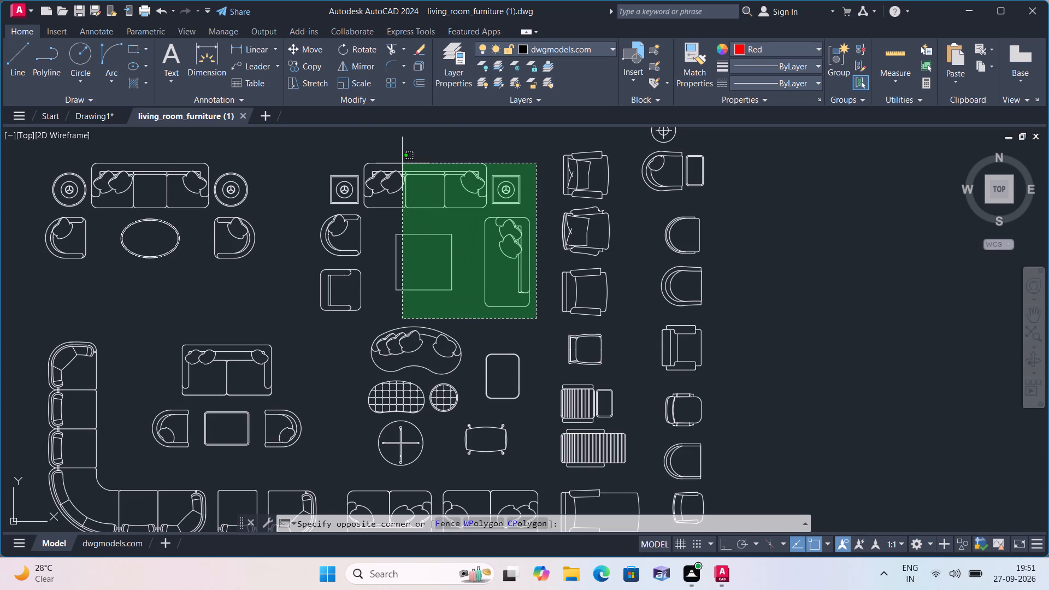
{"action": "left_click", "coordinate": [364, 159]}
{"action": "scroll", "coordinate": [374, 210], "scroll_direction": "up", "scroll_amount": 3}
{"action": "scroll", "coordinate": [374, 215], "scroll_direction": "down", "scroll_amount": 1}
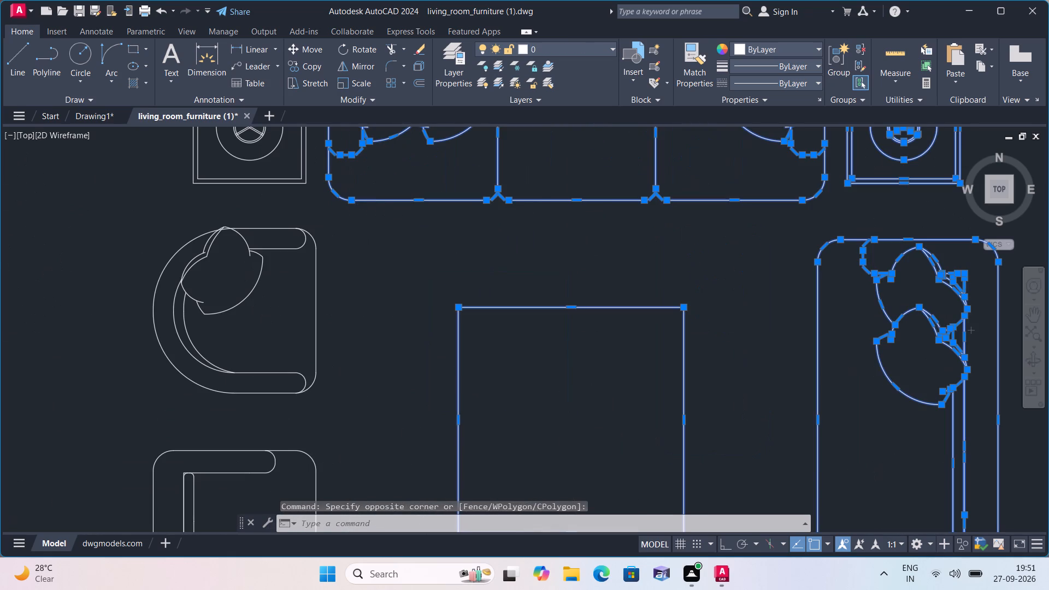
{"action": "scroll", "coordinate": [374, 215], "scroll_direction": "down", "scroll_amount": 1}
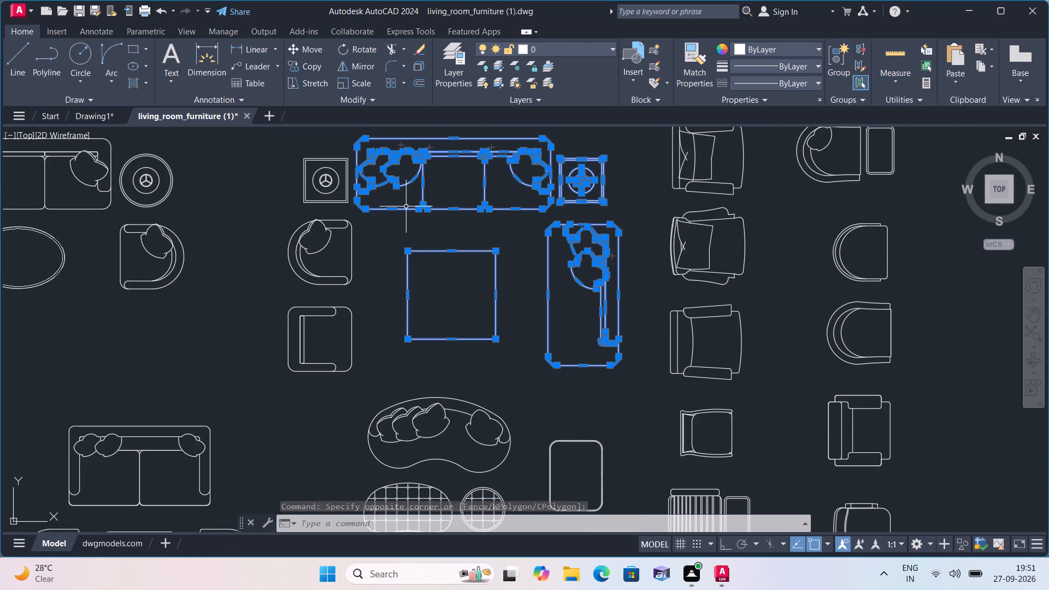
{"action": "key", "text": "ctrl+c"}
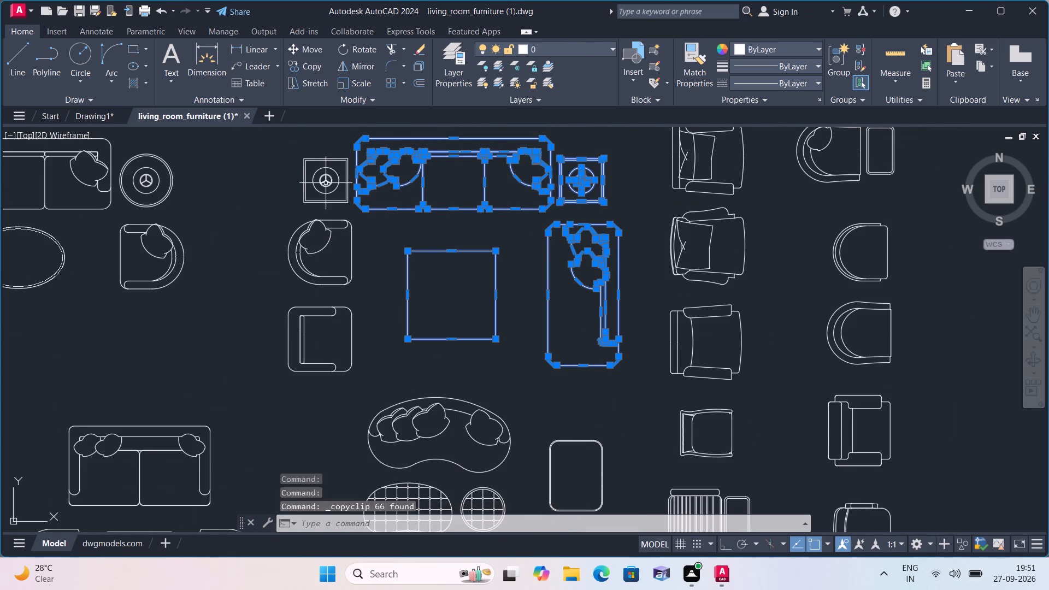
Paste the copied living room furniture into Drawing1, in the empty area northeast of the floor plan.
{"action": "left_click", "coordinate": [93, 115]}
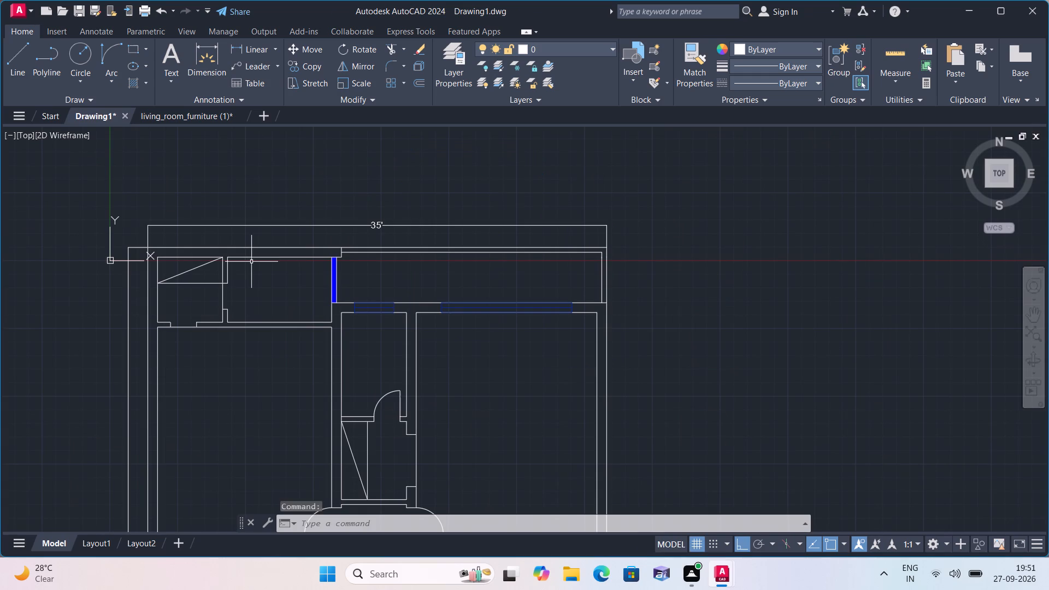
{"action": "key", "text": "ctrl+v"}
{"action": "scroll", "coordinate": [252, 262], "scroll_direction": "down", "scroll_amount": 2}
{"action": "scroll", "coordinate": [427, 325], "scroll_direction": "down", "scroll_amount": 1}
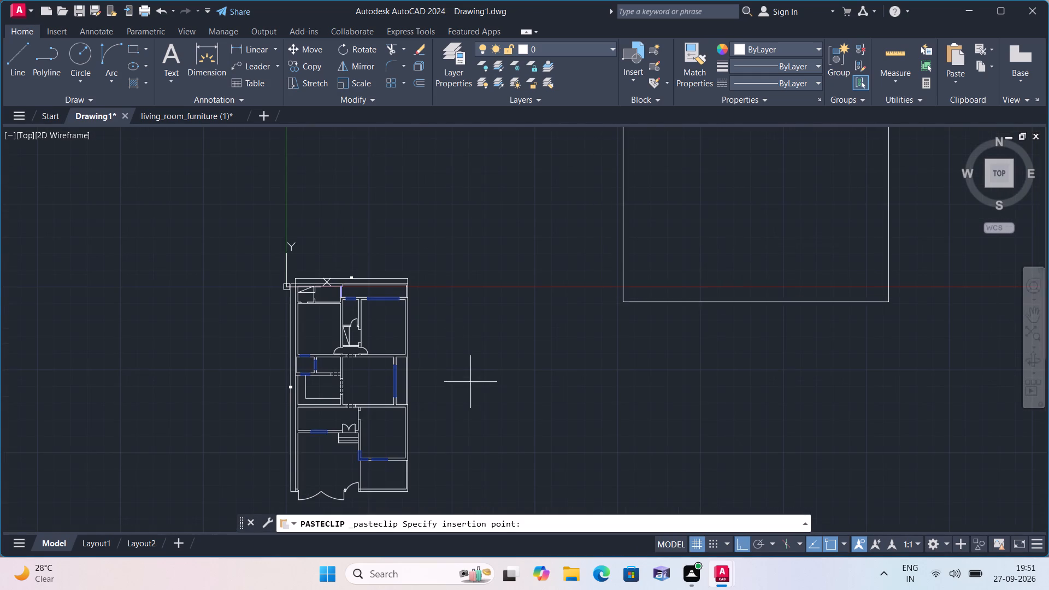
{"action": "left_click", "coordinate": [485, 415]}
{"action": "scroll", "coordinate": [491, 365], "scroll_direction": "down", "scroll_amount": 1}
{"action": "middle_click_drag", "start_coordinate": [476, 365], "coordinate": [440, 365]}
{"action": "scroll", "coordinate": [431, 365], "scroll_direction": "down", "scroll_amount": 2}
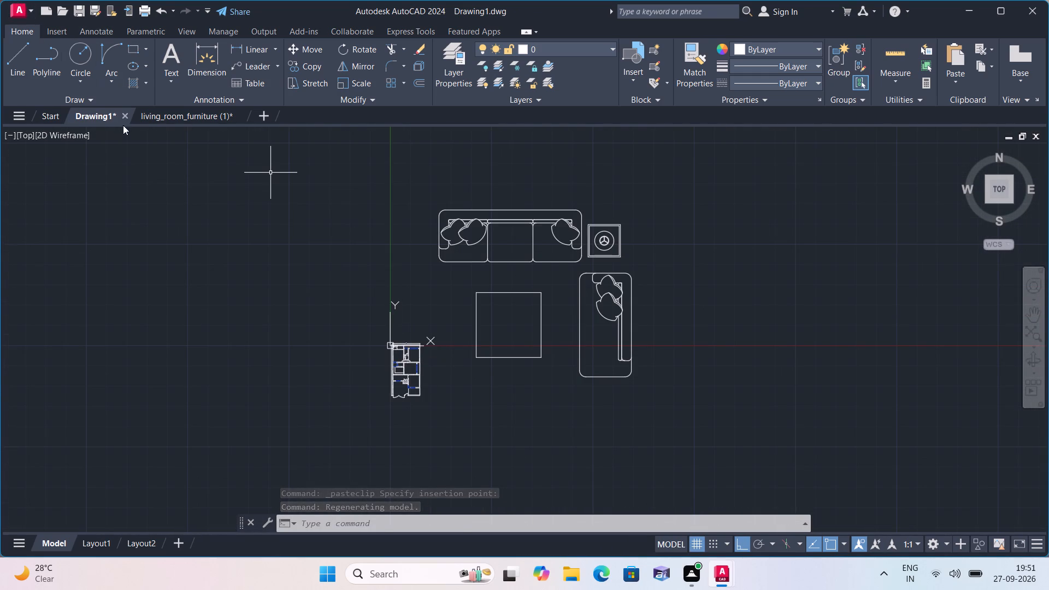
Examine the sofa and armchair arrangements in the living_room_furniture (1) drawing.
{"action": "left_click", "coordinate": [202, 116]}
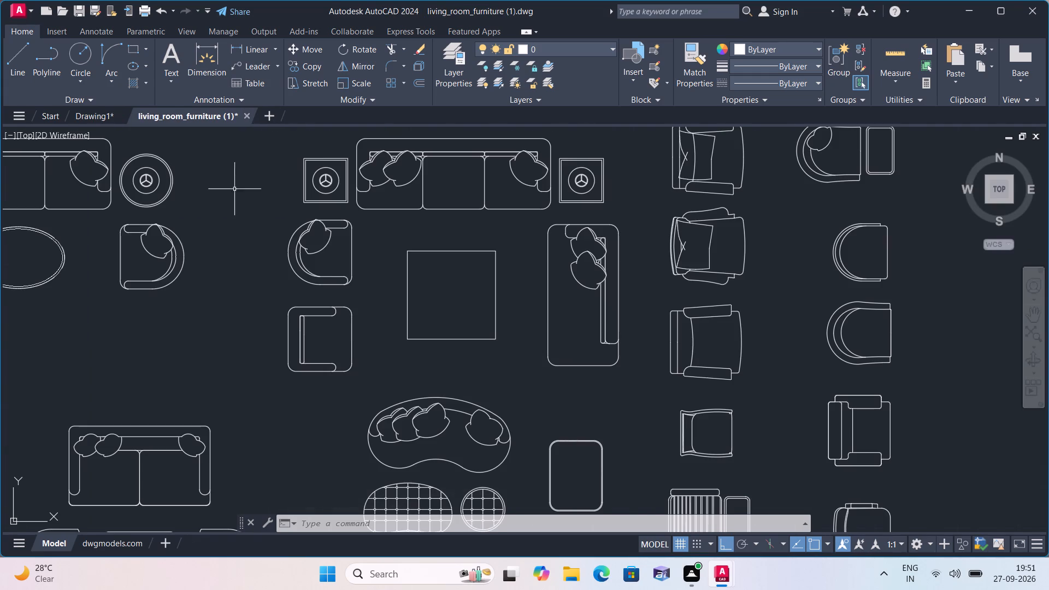
{"action": "scroll", "coordinate": [359, 254], "scroll_direction": "down", "scroll_amount": 2}
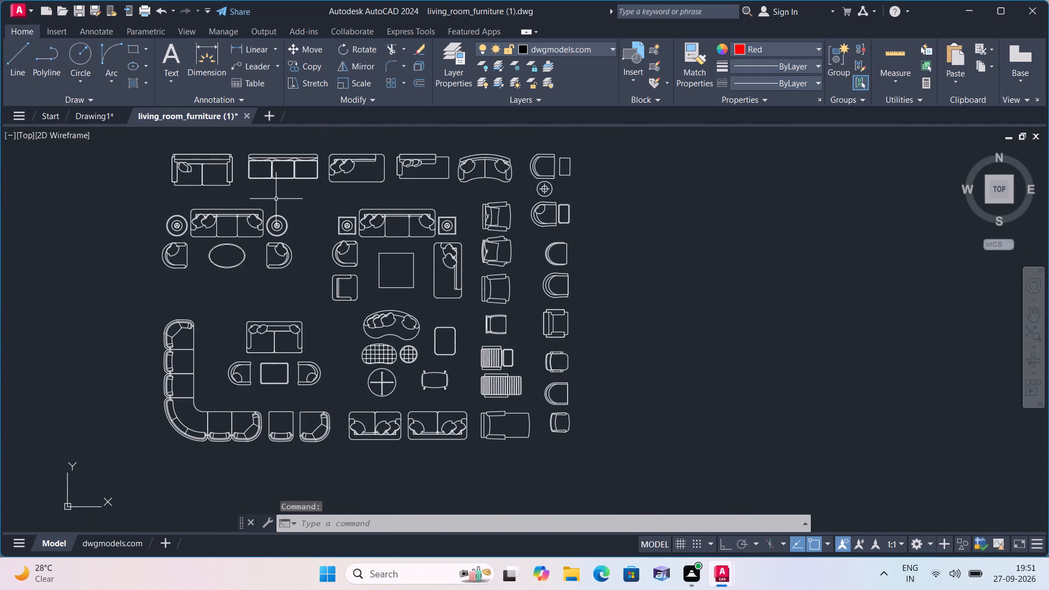
{"action": "middle_click_drag", "start_coordinate": [278, 203], "coordinate": [301, 235]}
{"action": "scroll", "coordinate": [236, 257], "scroll_direction": "up", "scroll_amount": 1}
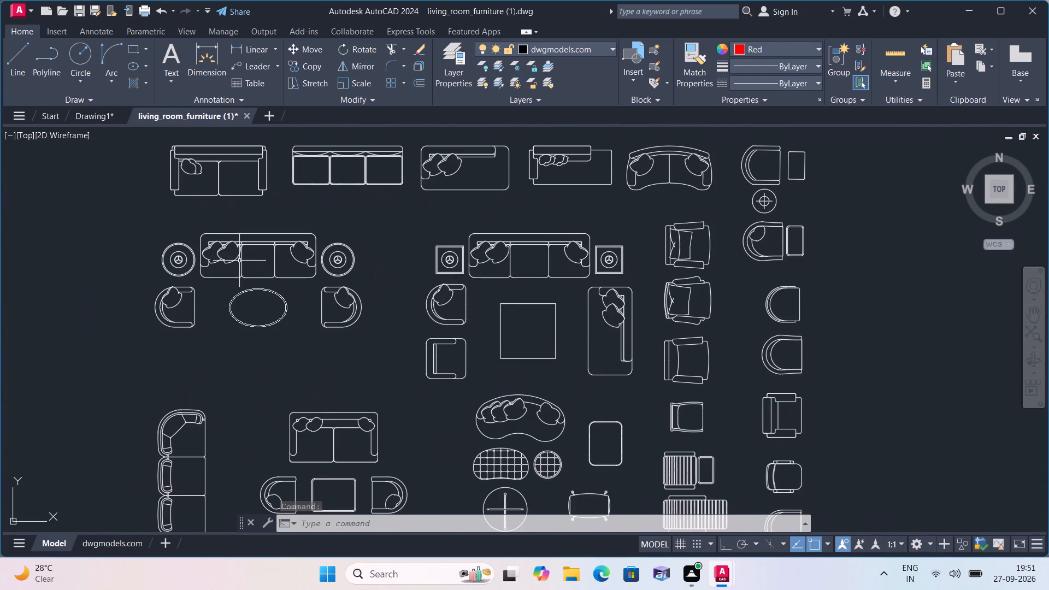
{"action": "scroll", "coordinate": [265, 274], "scroll_direction": "down", "scroll_amount": 1}
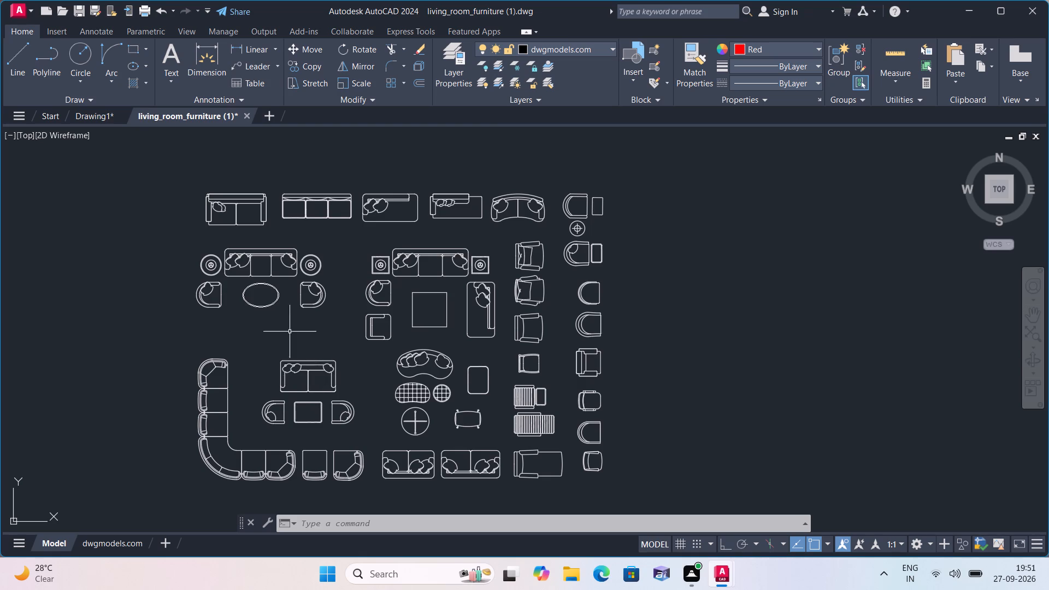
{"action": "scroll", "coordinate": [251, 282], "scroll_direction": "up", "scroll_amount": 2}
{"action": "middle_click_drag", "start_coordinate": [337, 276], "coordinate": [315, 286]}
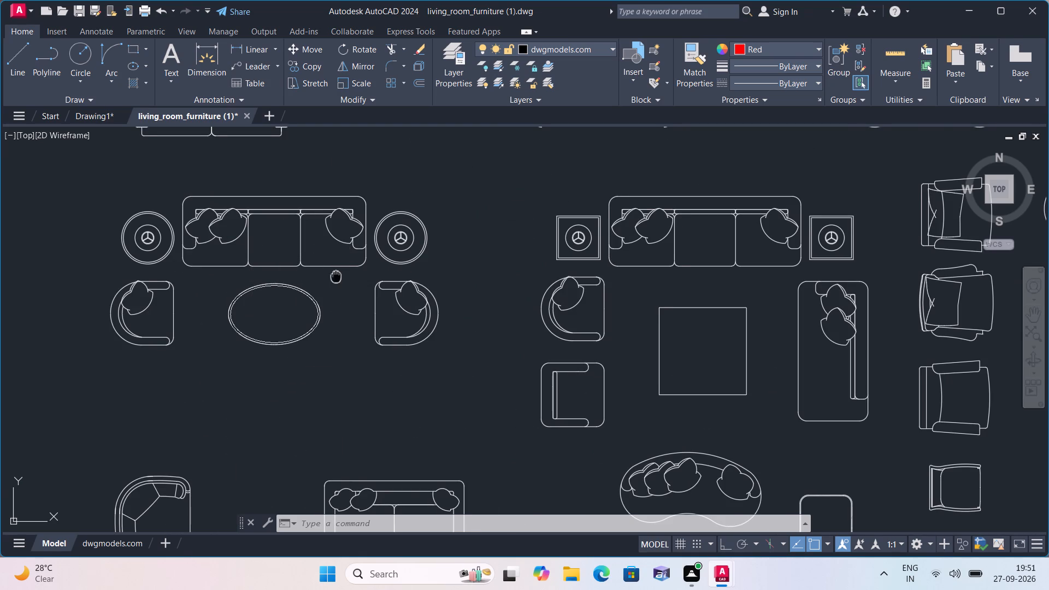
{"action": "middle_click_drag", "start_coordinate": [315, 286], "coordinate": [239, 314]}
{"action": "scroll", "coordinate": [236, 317], "scroll_direction": "down", "scroll_amount": 1}
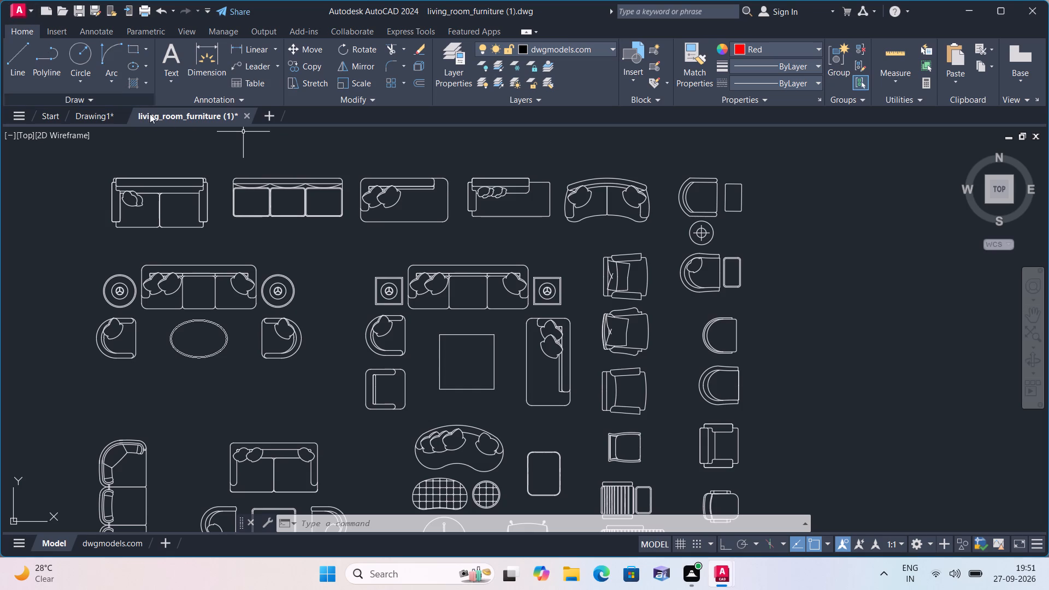
Close the living_room_furniture (1) drawing, saving its changes.
{"action": "left_click", "coordinate": [245, 114]}
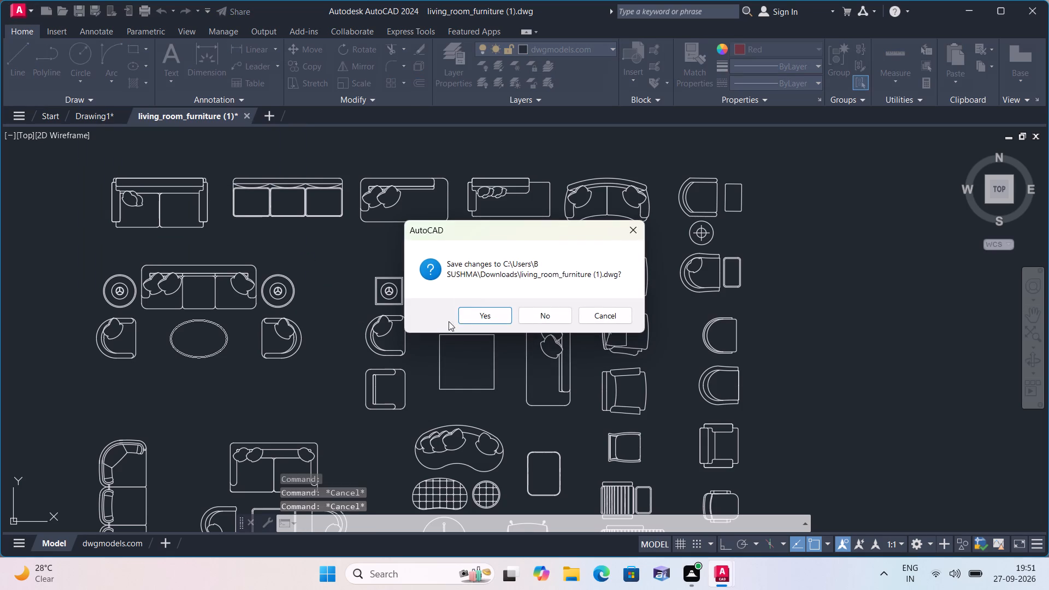
{"action": "left_click", "coordinate": [468, 314]}
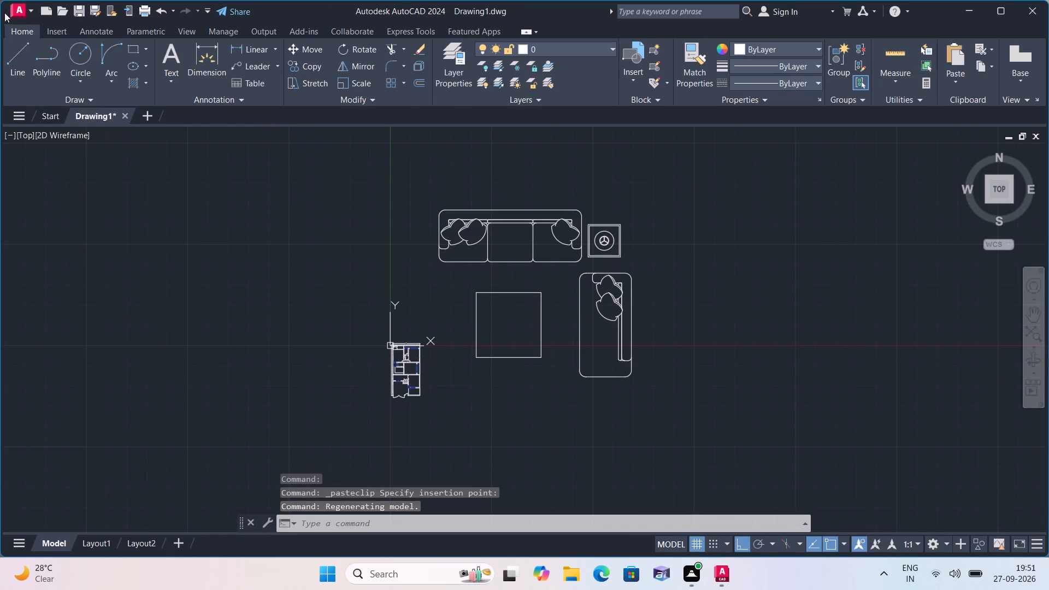
Copy the square four-burner cooktop beside the five-burner one from cooktop_2.dwg and paste it into Drawing1, northwest of the floor plan.
{"action": "left_click", "coordinate": [15, 11]}
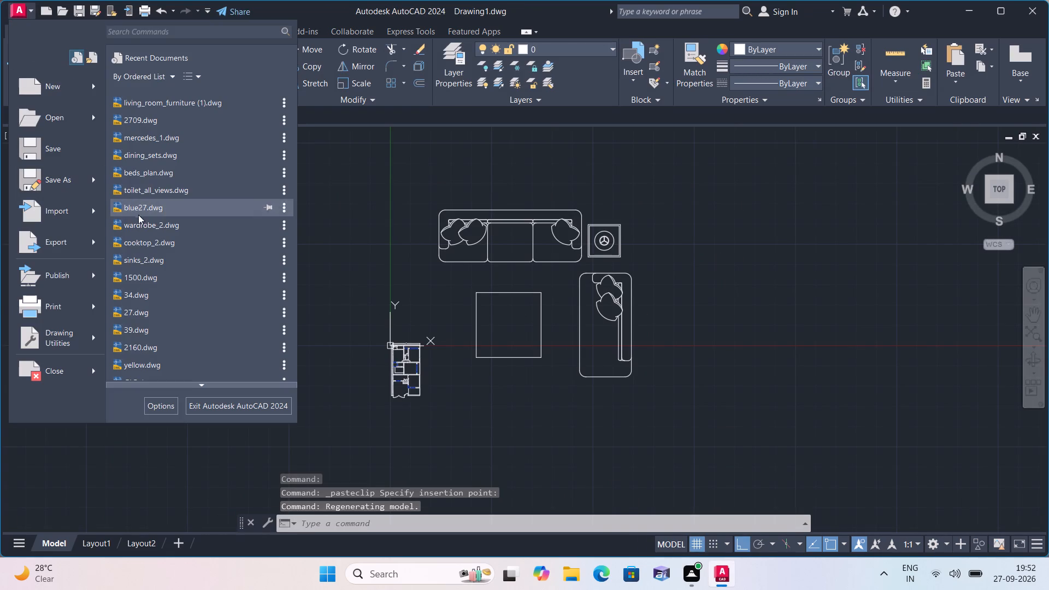
{"action": "left_click", "coordinate": [151, 244]}
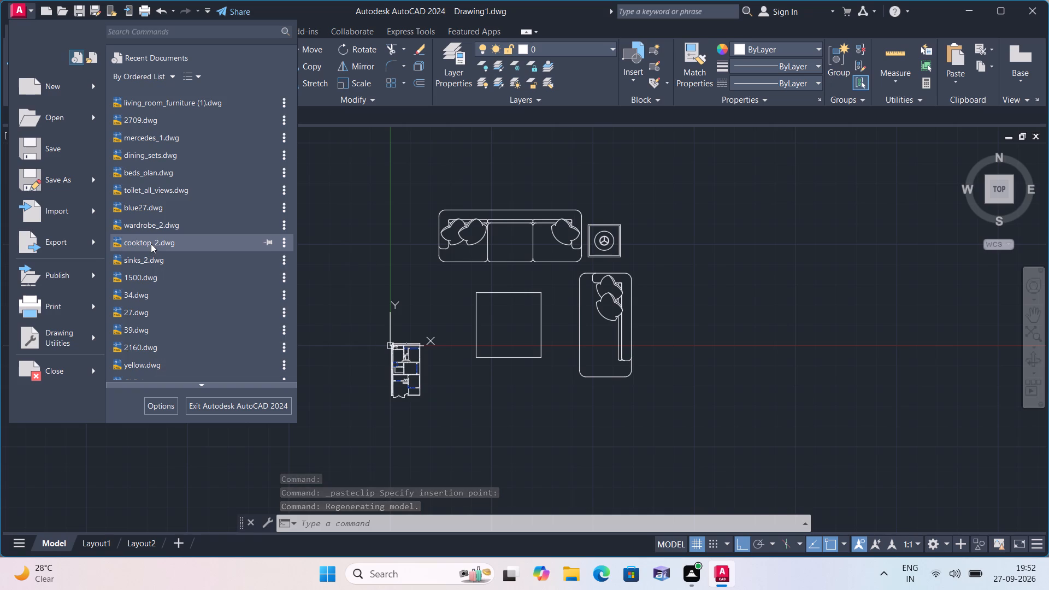
{"action": "scroll", "coordinate": [331, 298], "scroll_direction": "down", "scroll_amount": 1}
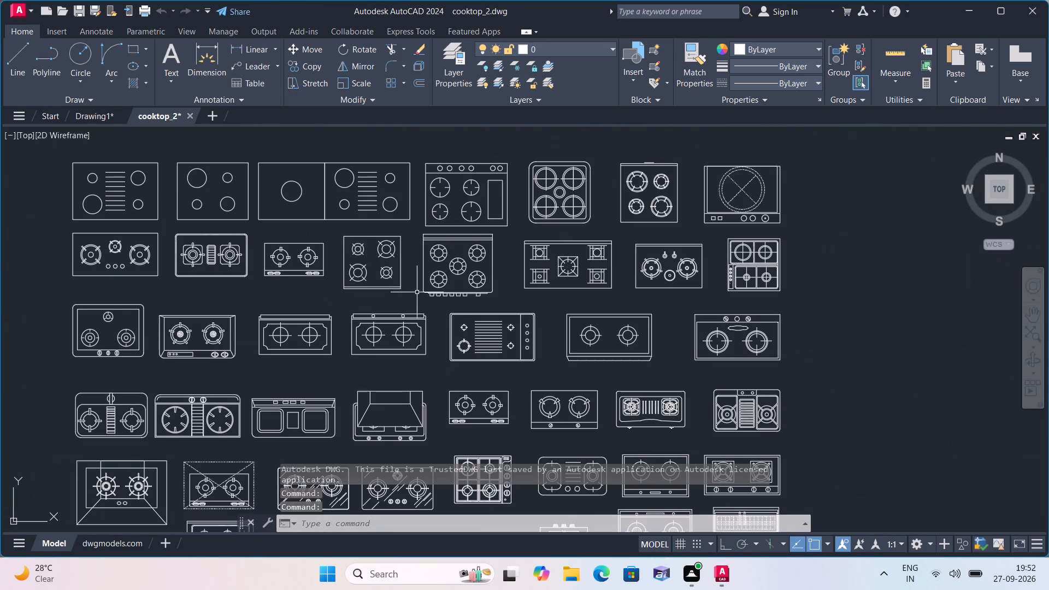
{"action": "scroll", "coordinate": [411, 292], "scroll_direction": "up", "scroll_amount": 2}
{"action": "left_click", "coordinate": [411, 292]}
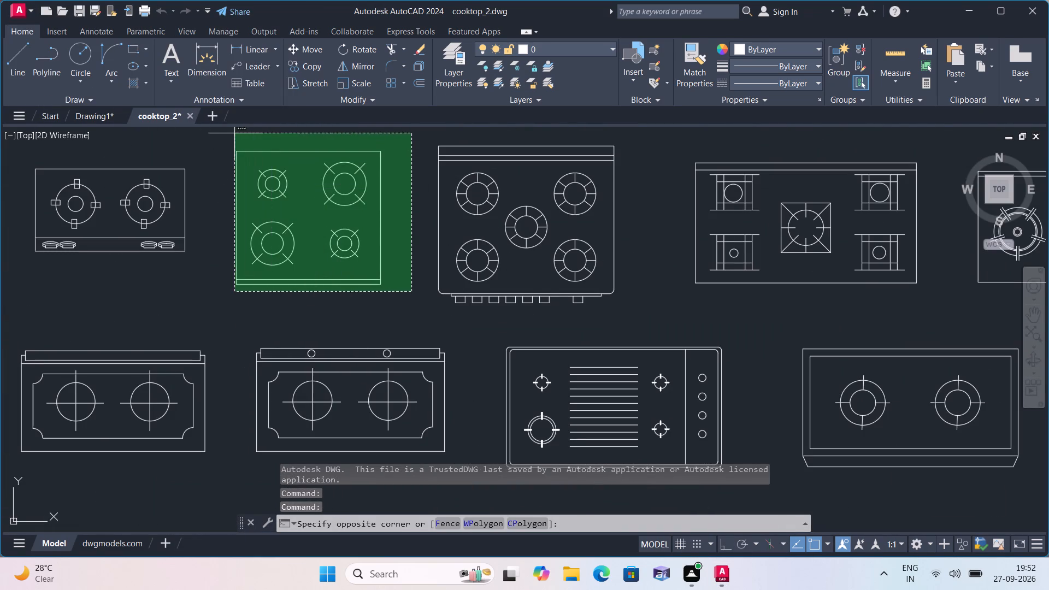
{"action": "left_click", "coordinate": [222, 133]}
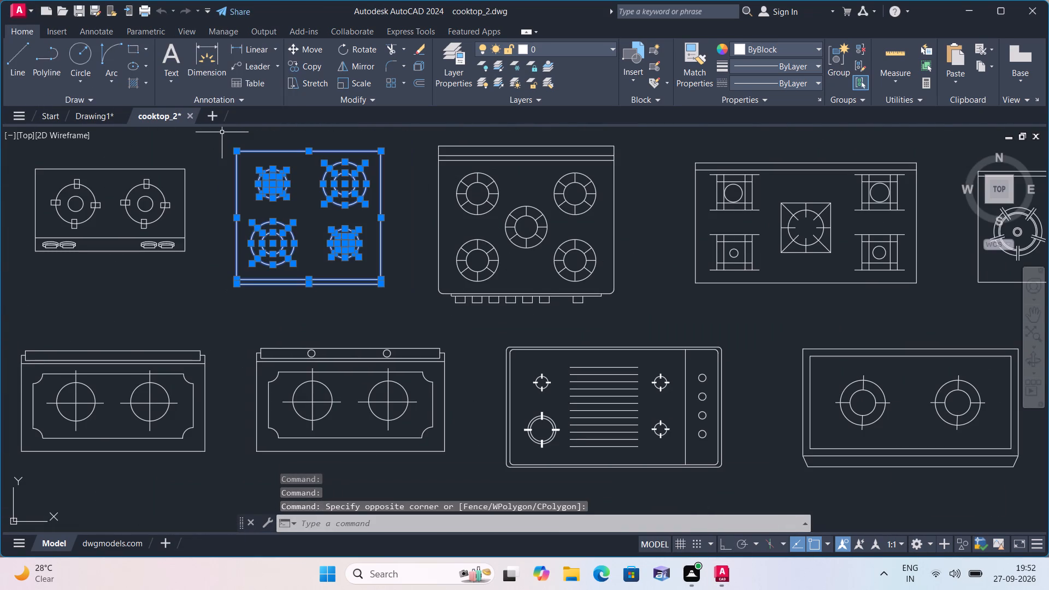
{"action": "key", "text": "ctrl+c"}
{"action": "left_click", "coordinate": [85, 117]}
{"action": "key", "text": "ctrl+v"}
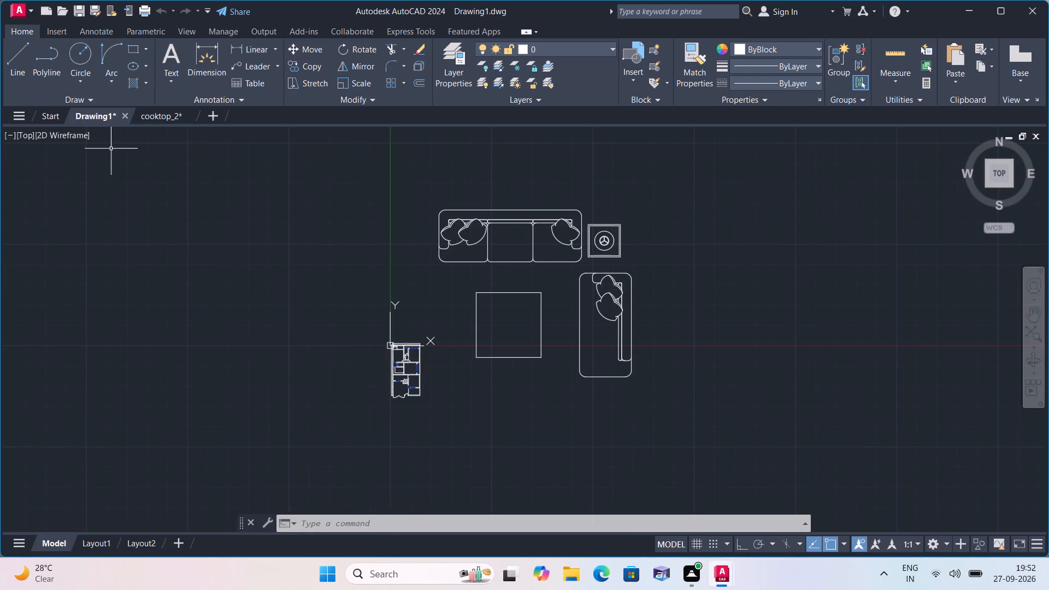
{"action": "scroll", "coordinate": [179, 235], "scroll_direction": "down", "scroll_amount": 1}
{"action": "left_click", "coordinate": [243, 255]}
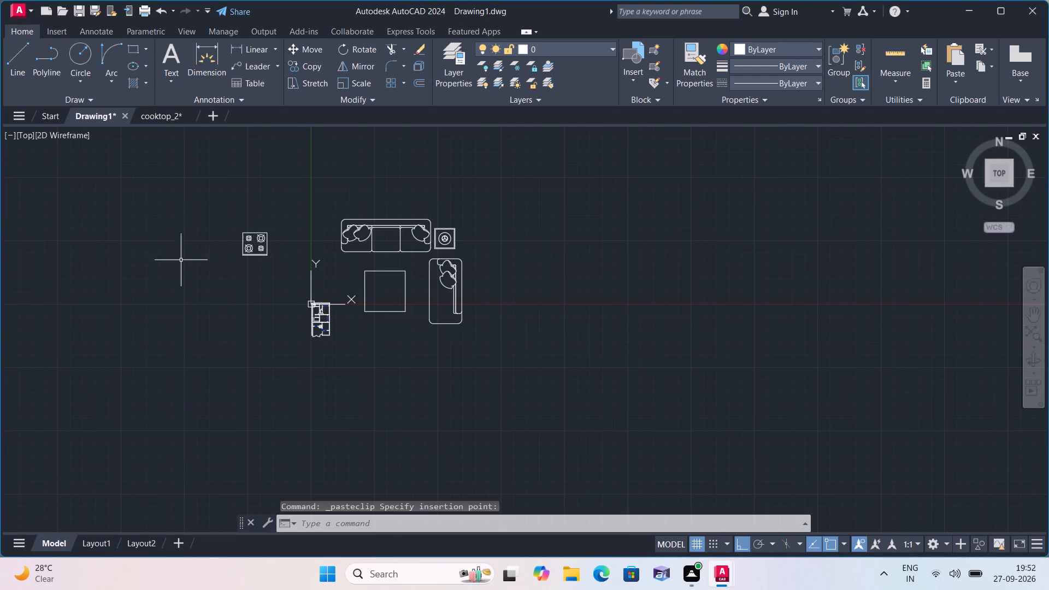
Copy the easternmost plan-view toilet from toilet_all_views.dwg and paste it into Drawing1, between the cooktop and the floor plan.
{"action": "left_click", "coordinate": [21, 7]}
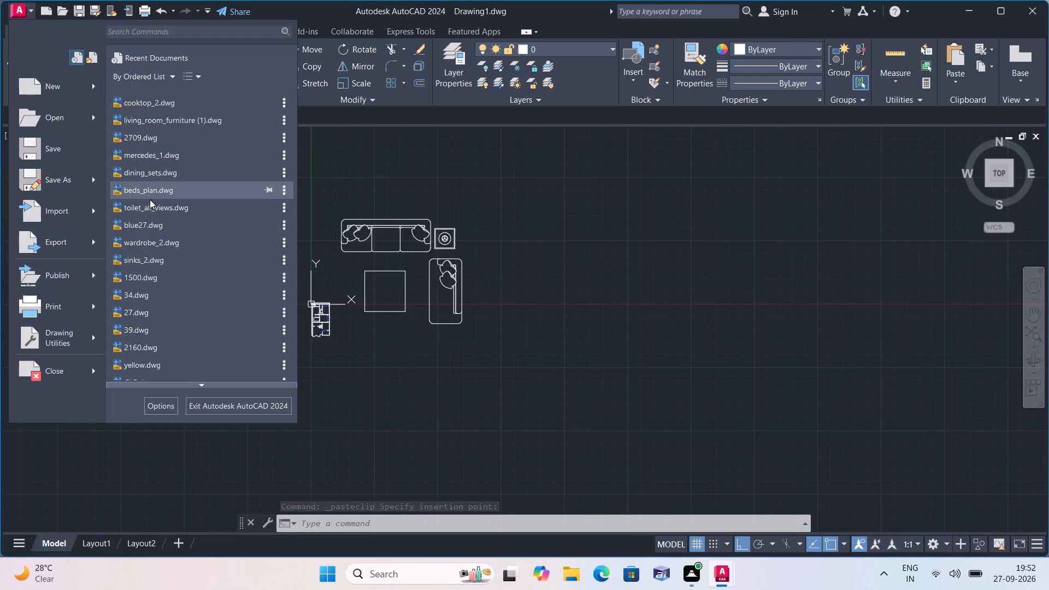
{"action": "left_click", "coordinate": [154, 208]}
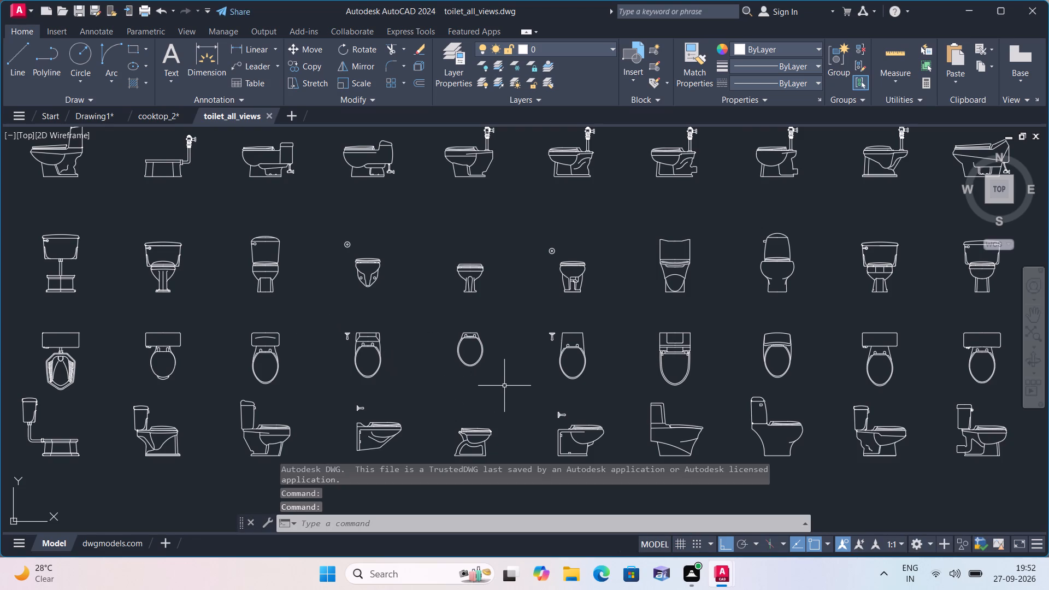
{"action": "middle_click_drag", "start_coordinate": [457, 367], "coordinate": [305, 313]}
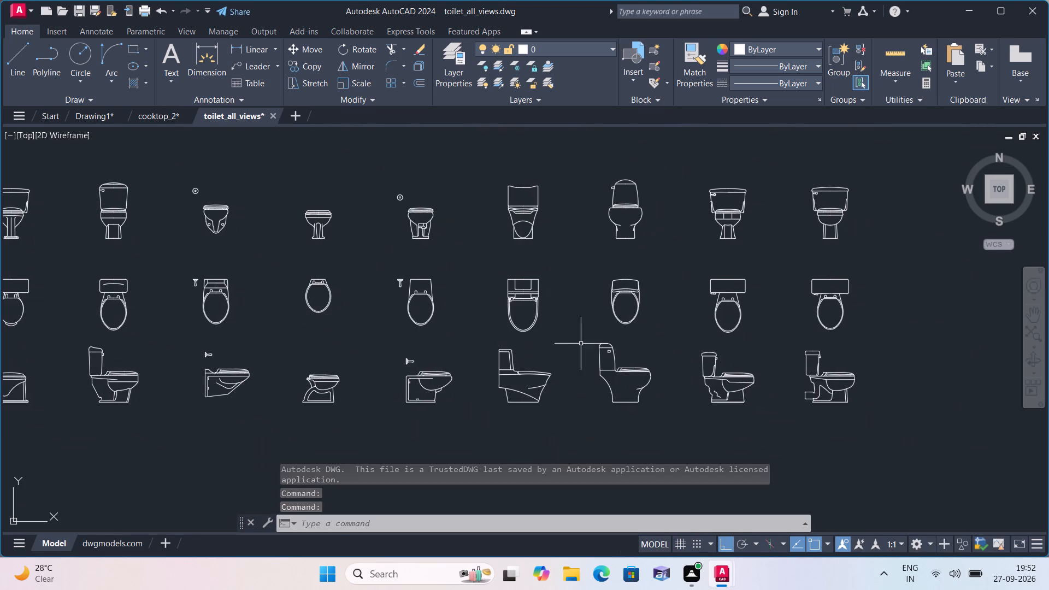
{"action": "left_click", "coordinate": [844, 343]}
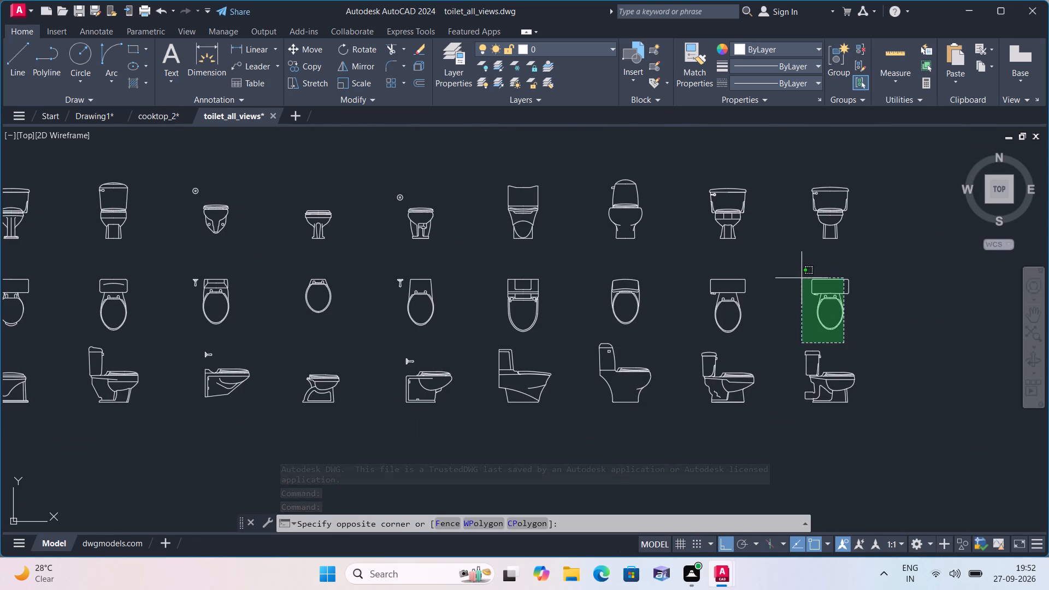
{"action": "left_click", "coordinate": [785, 265]}
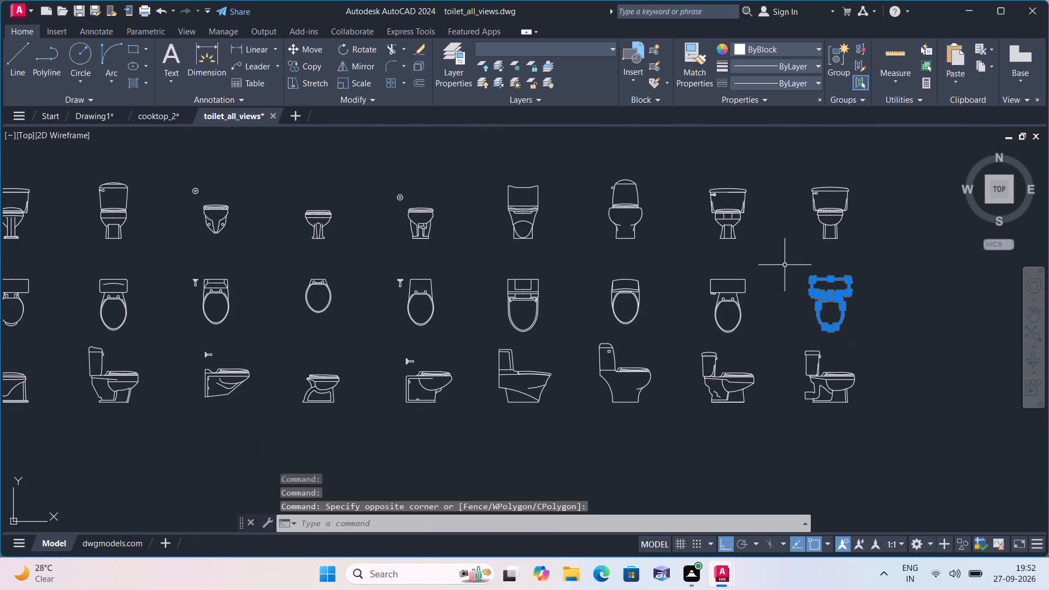
{"action": "key", "text": "ctrl+c"}
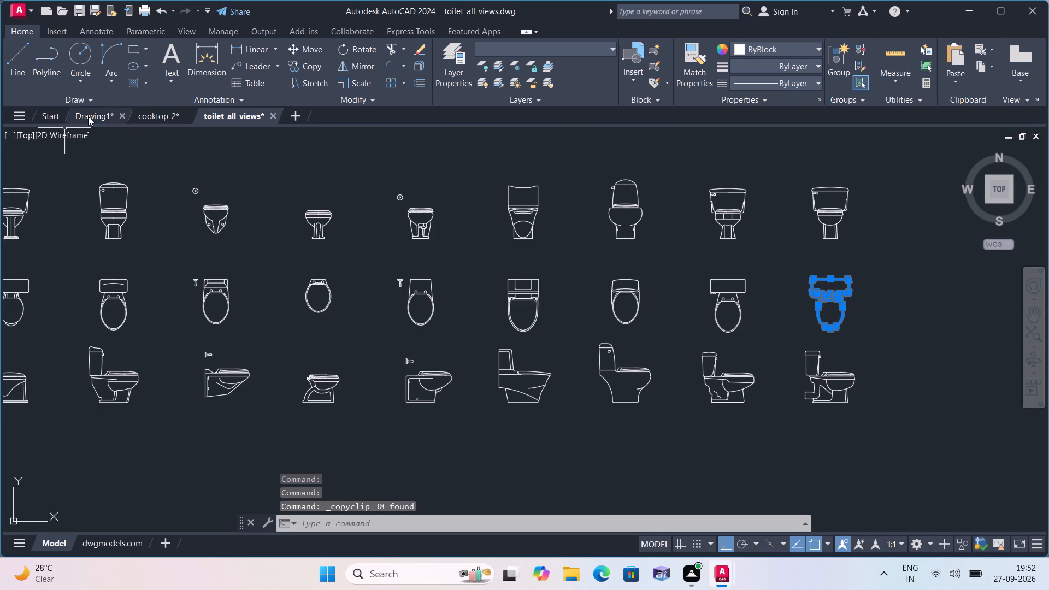
{"action": "left_click", "coordinate": [88, 116]}
{"action": "key", "text": "ctrl+v"}
{"action": "left_click", "coordinate": [269, 300]}
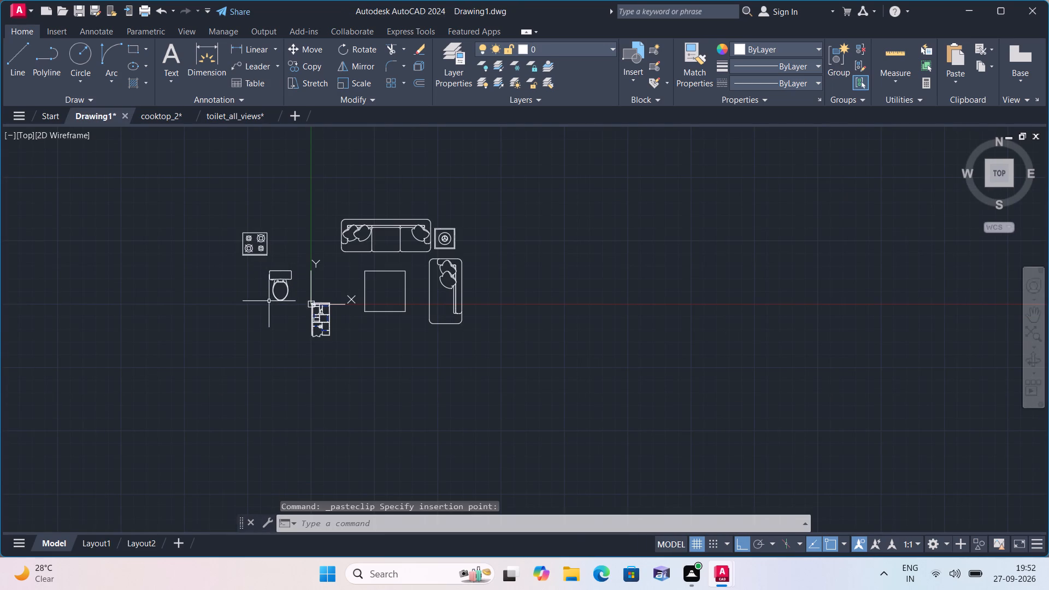
Open sinks_2.dwg and copy the single-bowl sink and the double-bowl sink with central faucet from its bottom row.
{"action": "left_click", "coordinate": [21, 8]}
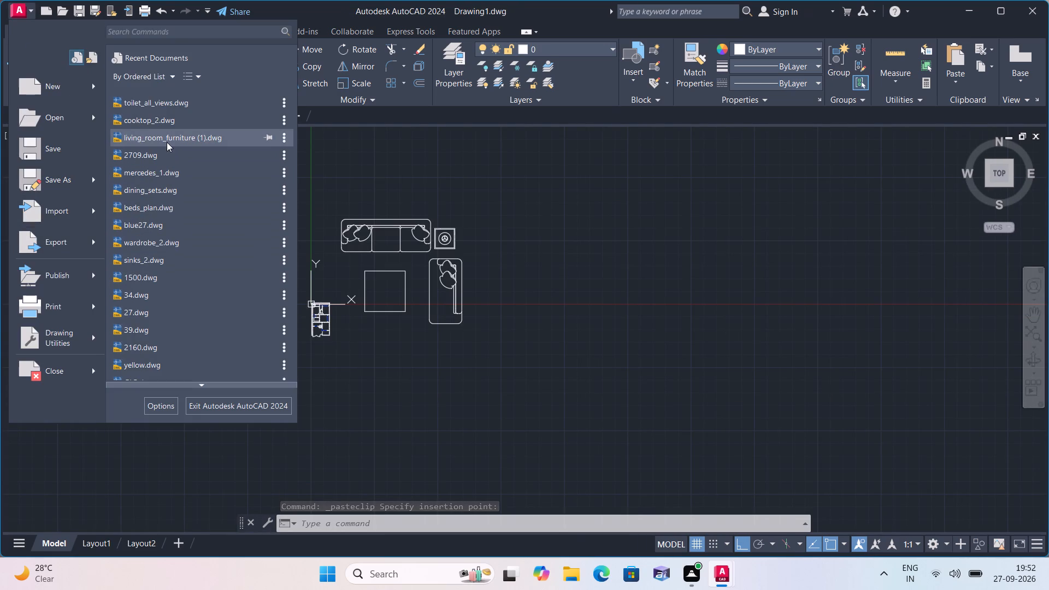
{"action": "left_click", "coordinate": [170, 258]}
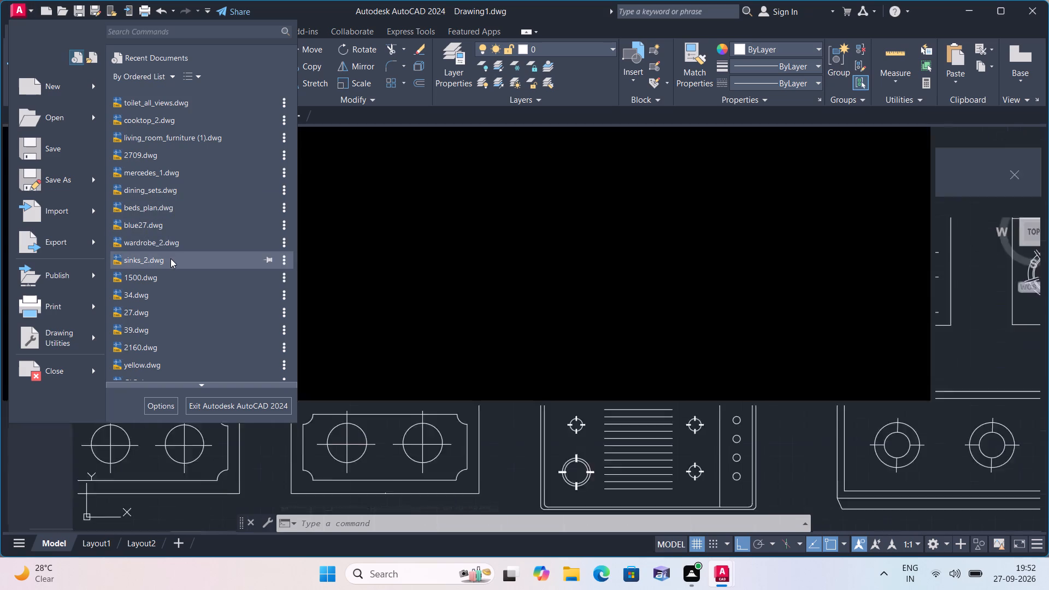
{"action": "middle_click_drag", "start_coordinate": [332, 255], "coordinate": [329, 264]}
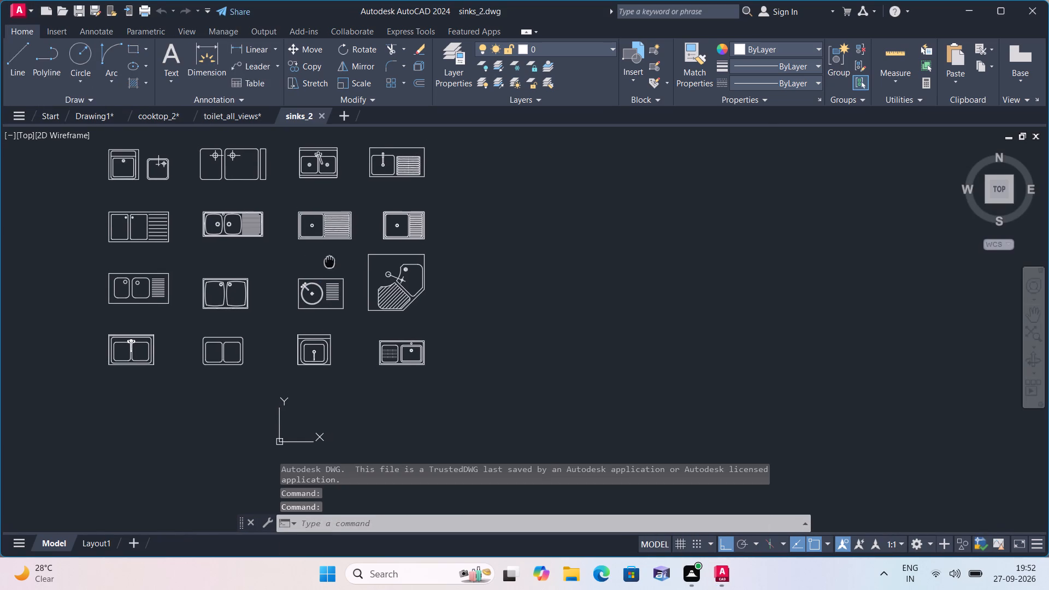
{"action": "middle_click_drag", "start_coordinate": [329, 264], "coordinate": [347, 313]}
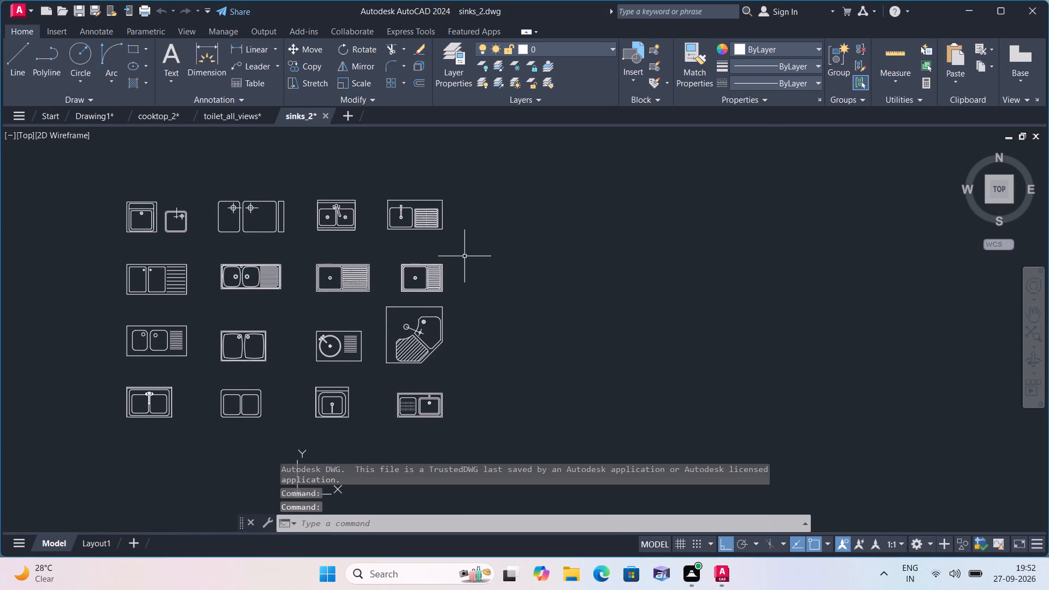
{"action": "scroll", "coordinate": [469, 323], "scroll_direction": "down", "scroll_amount": 1}
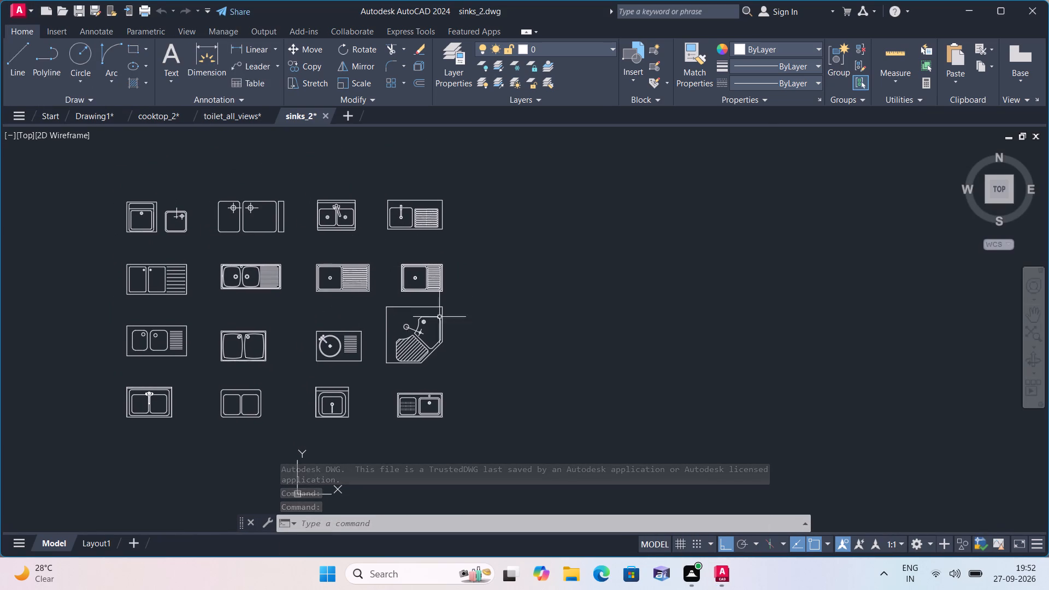
{"action": "scroll", "coordinate": [472, 314], "scroll_direction": "down", "scroll_amount": 1}
{"action": "scroll", "coordinate": [472, 314], "scroll_direction": "up", "scroll_amount": 2}
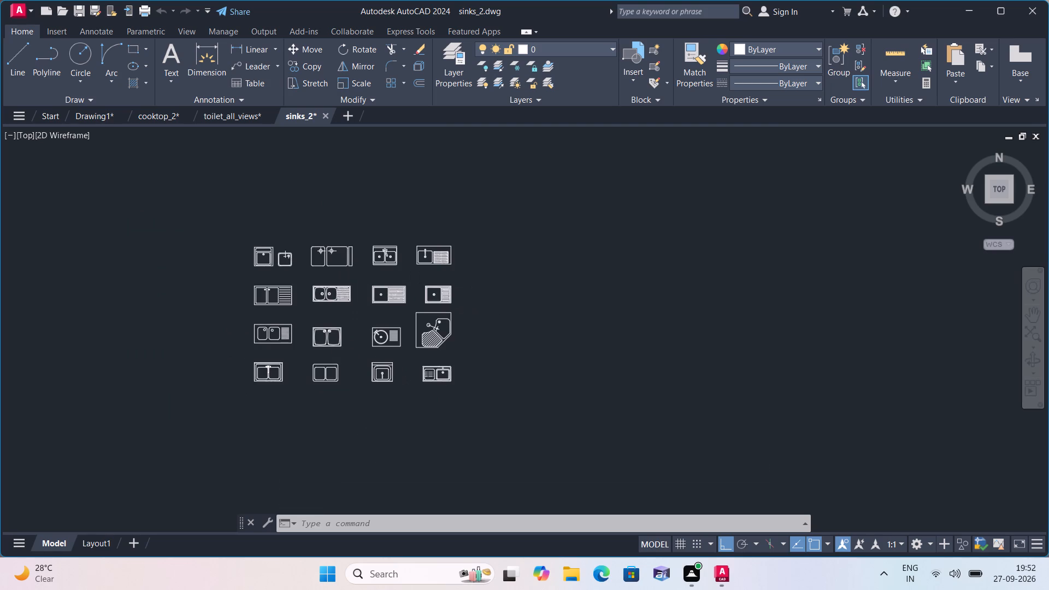
{"action": "scroll", "coordinate": [406, 361], "scroll_direction": "up", "scroll_amount": 1}
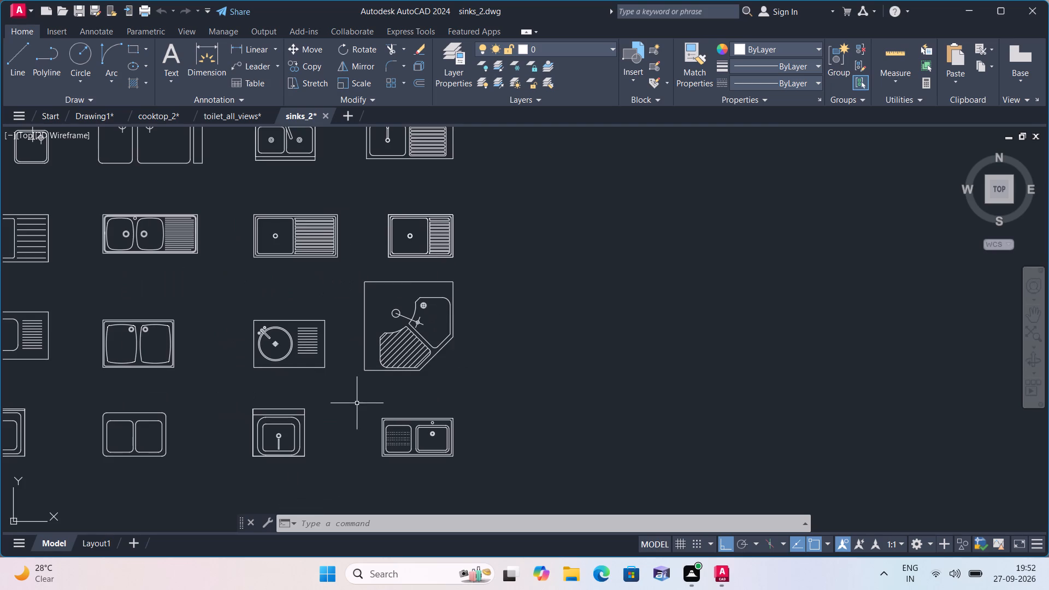
{"action": "left_click", "coordinate": [319, 469]}
{"action": "left_click", "coordinate": [235, 383]}
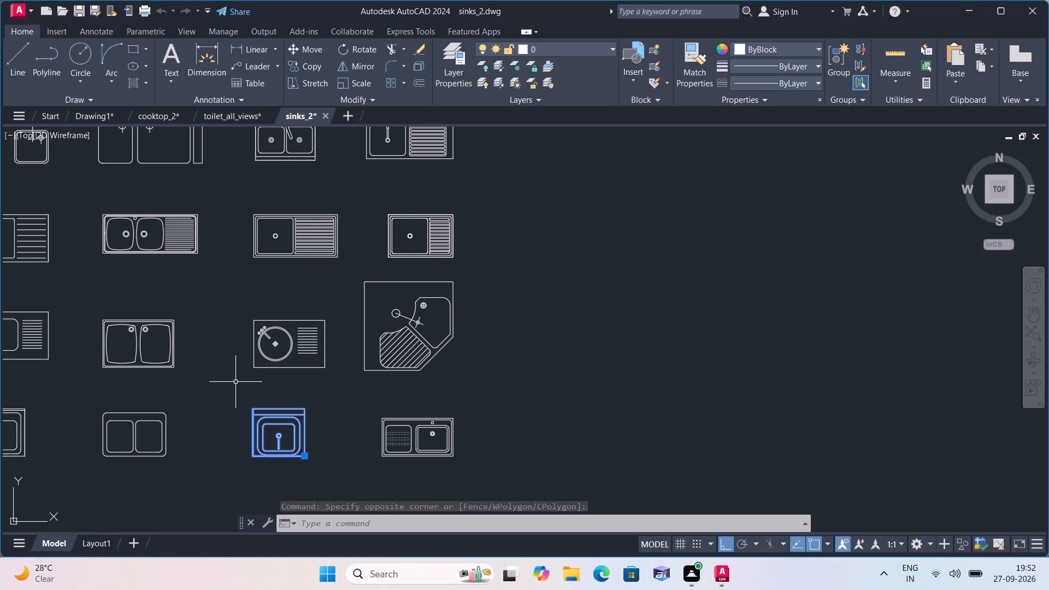
{"action": "middle_click_drag", "start_coordinate": [333, 285], "coordinate": [378, 380]}
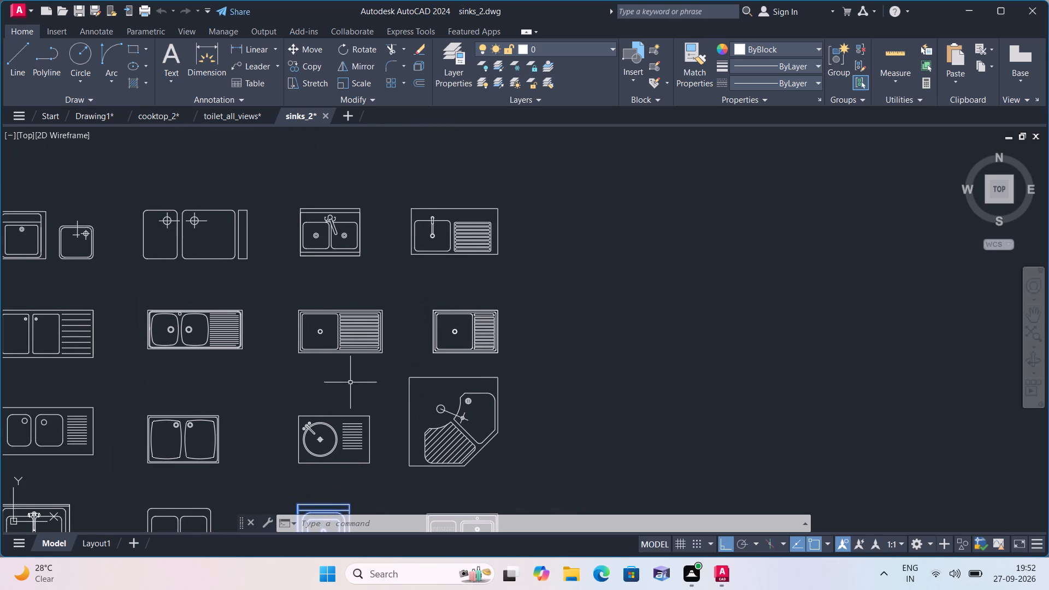
{"action": "middle_click_drag", "start_coordinate": [236, 393], "coordinate": [347, 307]}
{"action": "left_click_drag", "start_coordinate": [215, 476], "coordinate": [184, 456]}
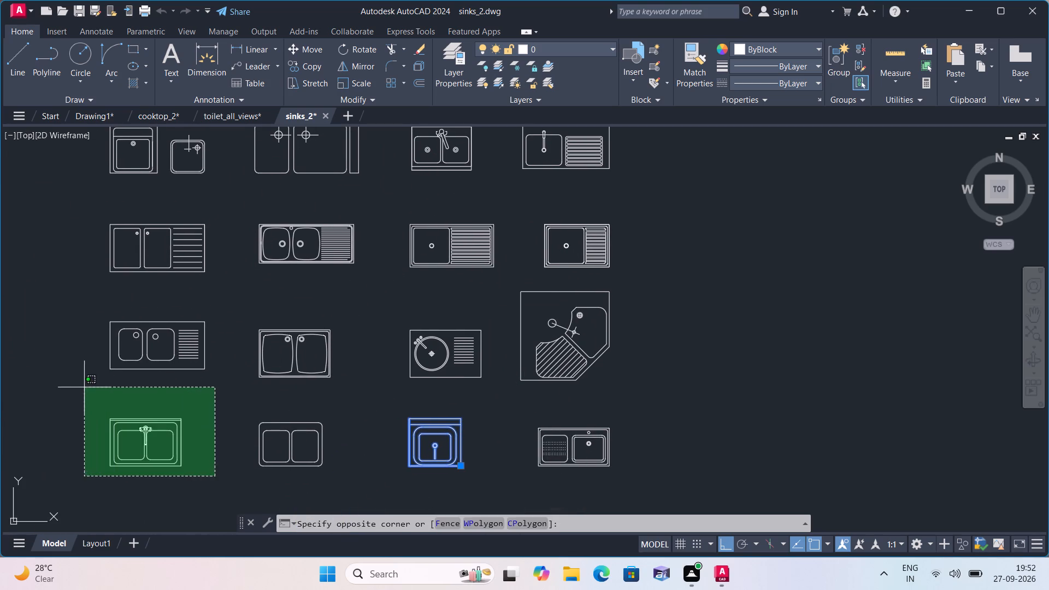
{"action": "left_click", "coordinate": [78, 387]}
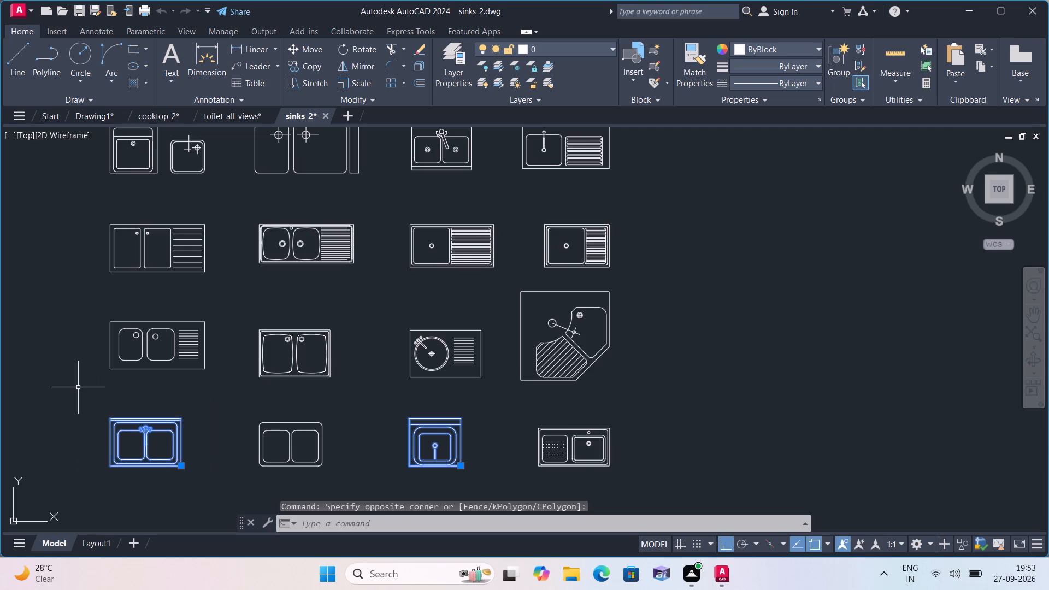
{"action": "key", "text": "ctrl+c"}
Paste the two copied sinks into Drawing1, in the empty area north of the cooktop and three-seat sofa.
{"action": "left_click", "coordinate": [99, 113]}
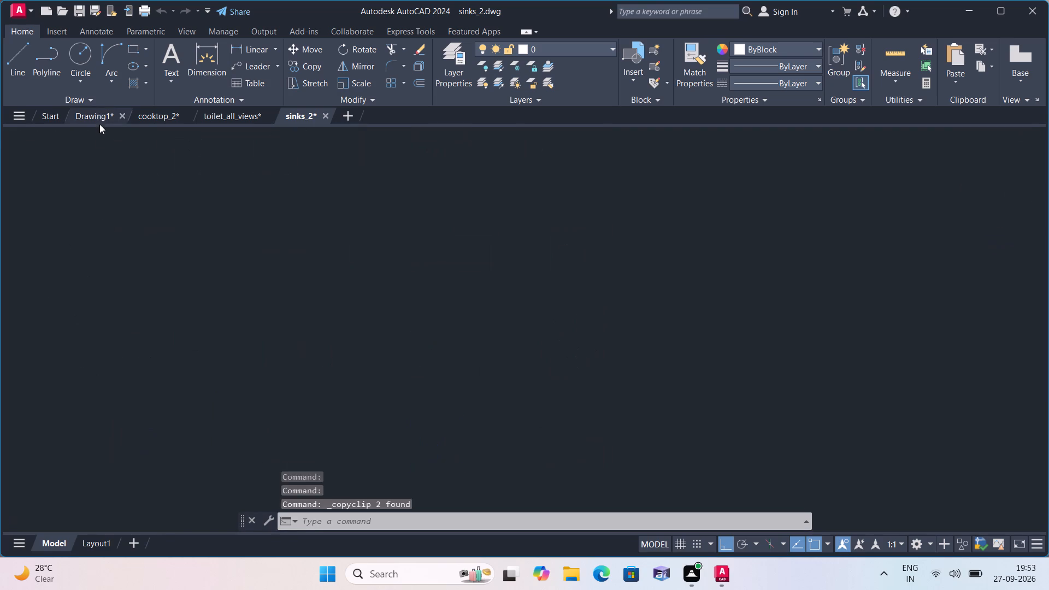
{"action": "key", "text": "ctrl+v"}
{"action": "left_click", "coordinate": [270, 199]}
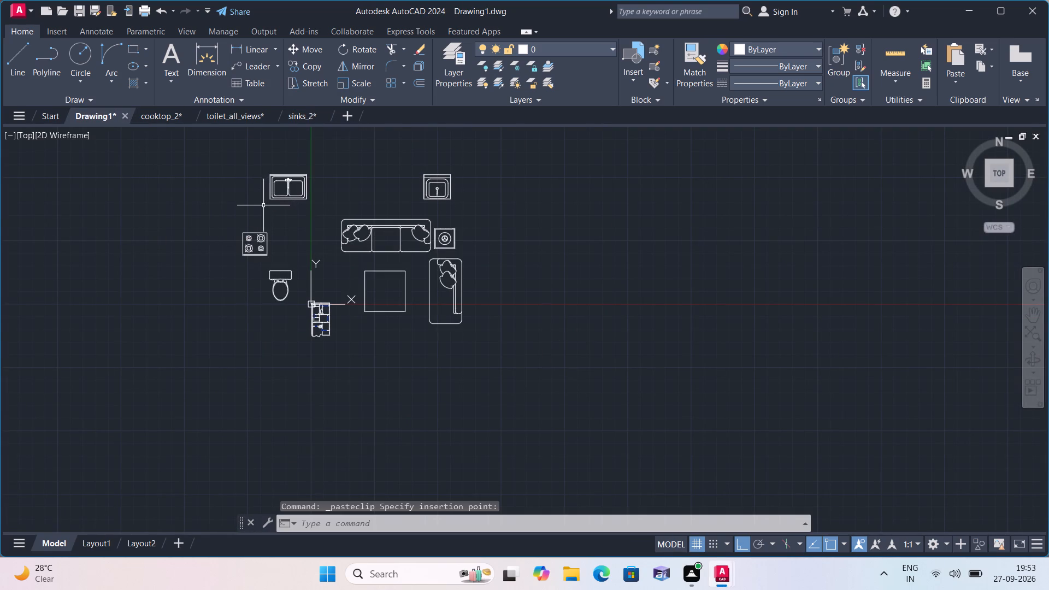
Copy the double bed with two nightstands and patterned rug from beds_plan.dwg and paste it into Drawing1, east of the chaise.
{"action": "left_click", "coordinate": [25, 10]}
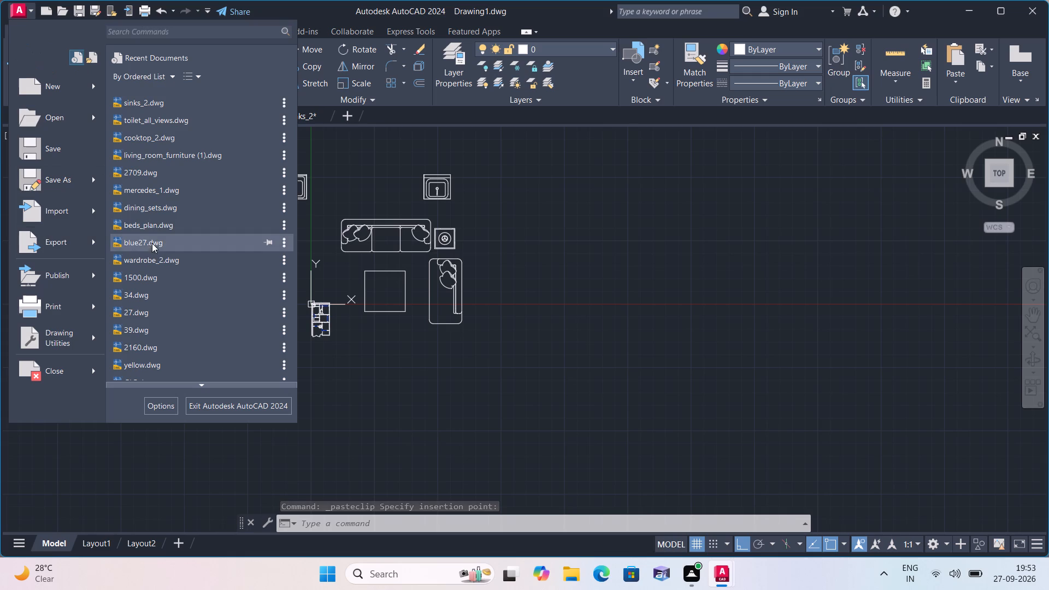
{"action": "left_click", "coordinate": [149, 221]}
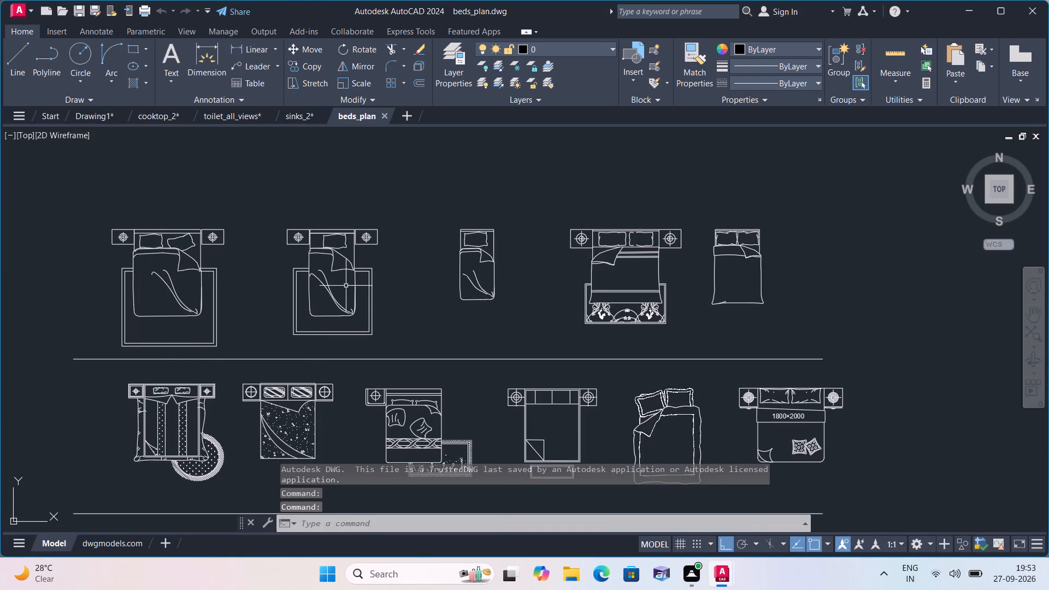
{"action": "middle_click_drag", "start_coordinate": [484, 321], "coordinate": [474, 313]}
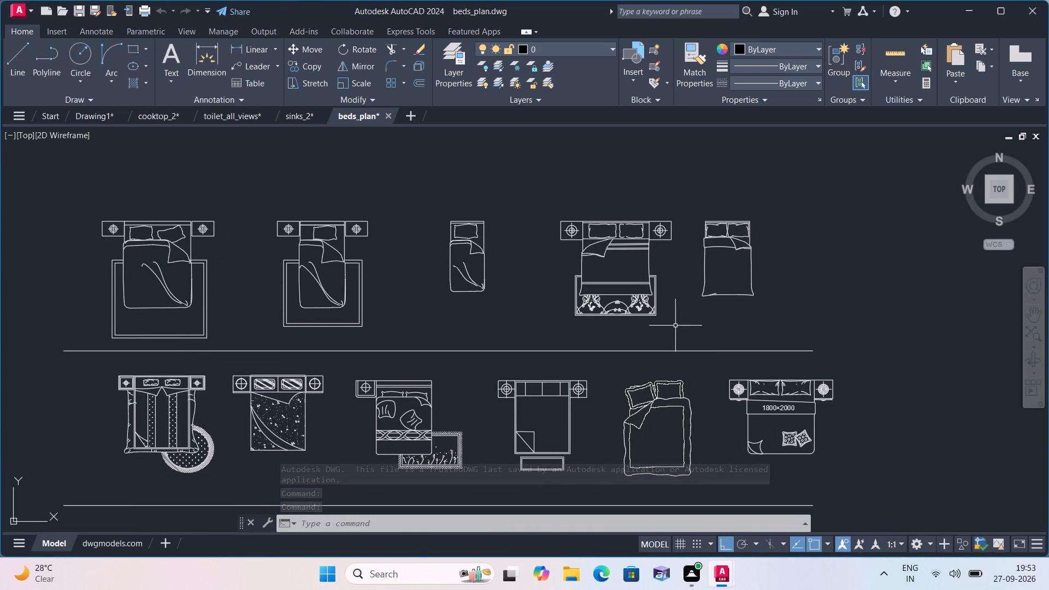
{"action": "left_click_drag", "start_coordinate": [675, 325], "coordinate": [670, 317]}
{"action": "left_click", "coordinate": [555, 198]}
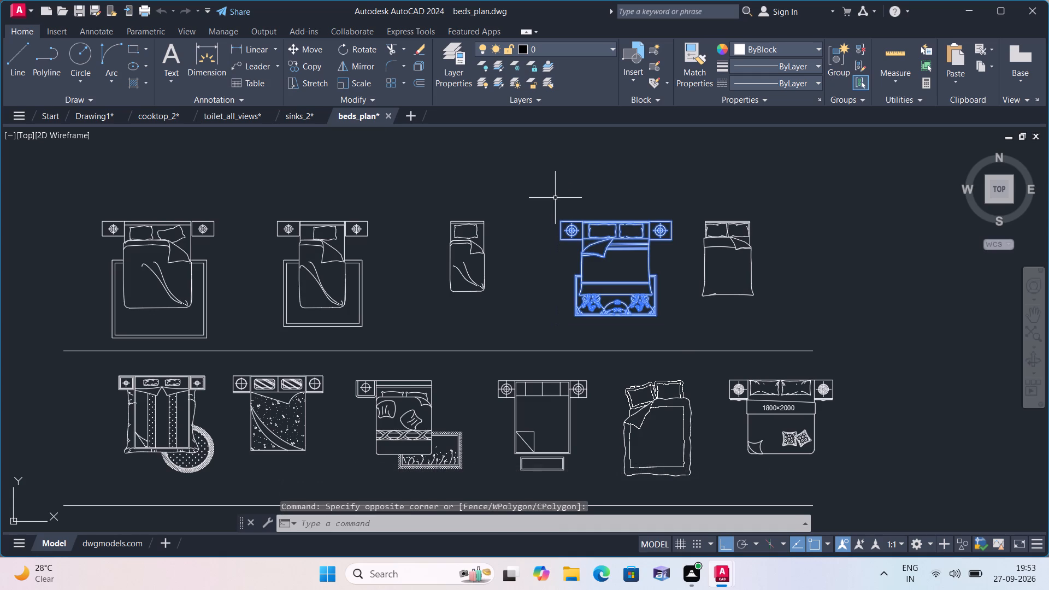
{"action": "key", "text": "ctrl+c"}
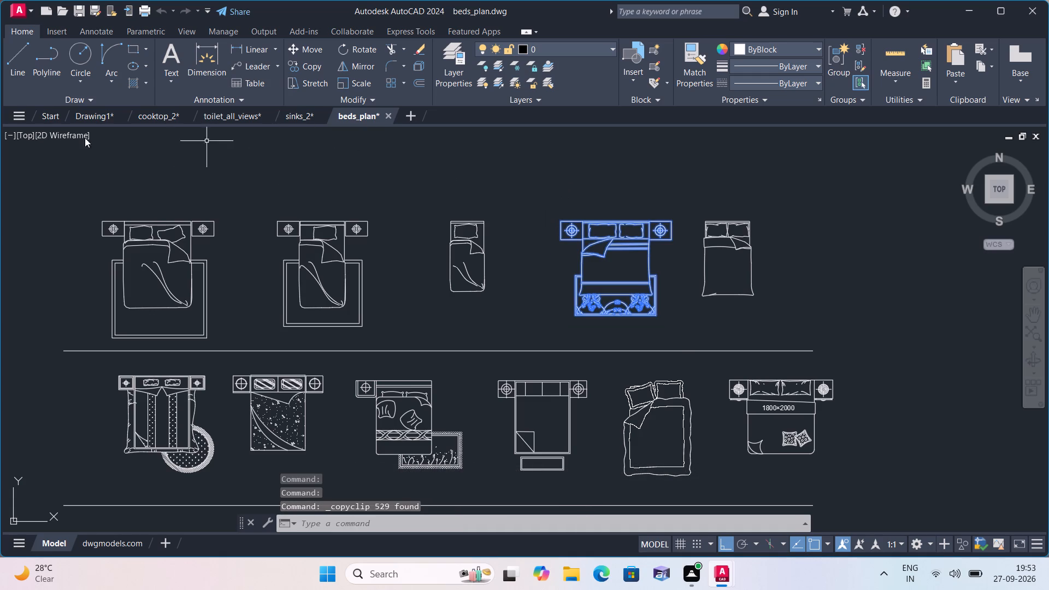
{"action": "left_click", "coordinate": [96, 119]}
{"action": "key", "text": "ctrl+v"}
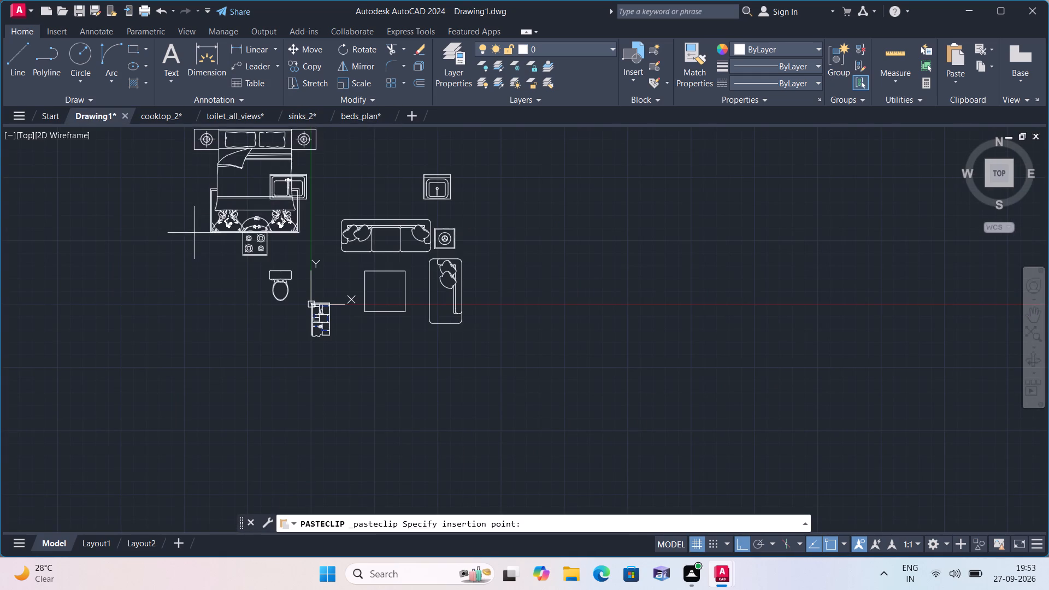
{"action": "left_click", "coordinate": [505, 356]}
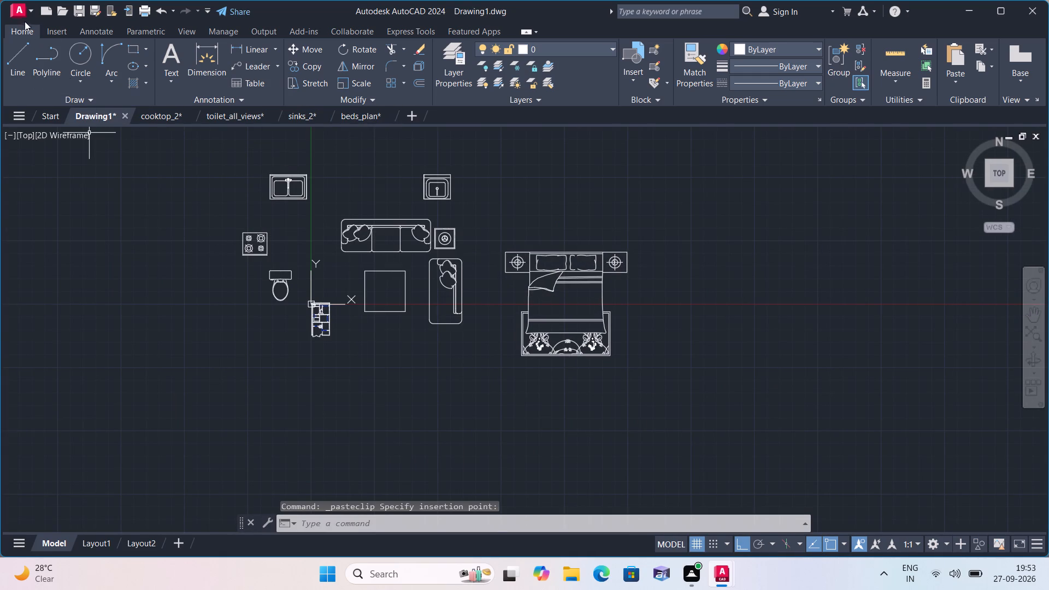
Open mercedes_1.dwg and copy the plan view of the easternmost car, the SUV with roof rails.
{"action": "left_click", "coordinate": [14, 12]}
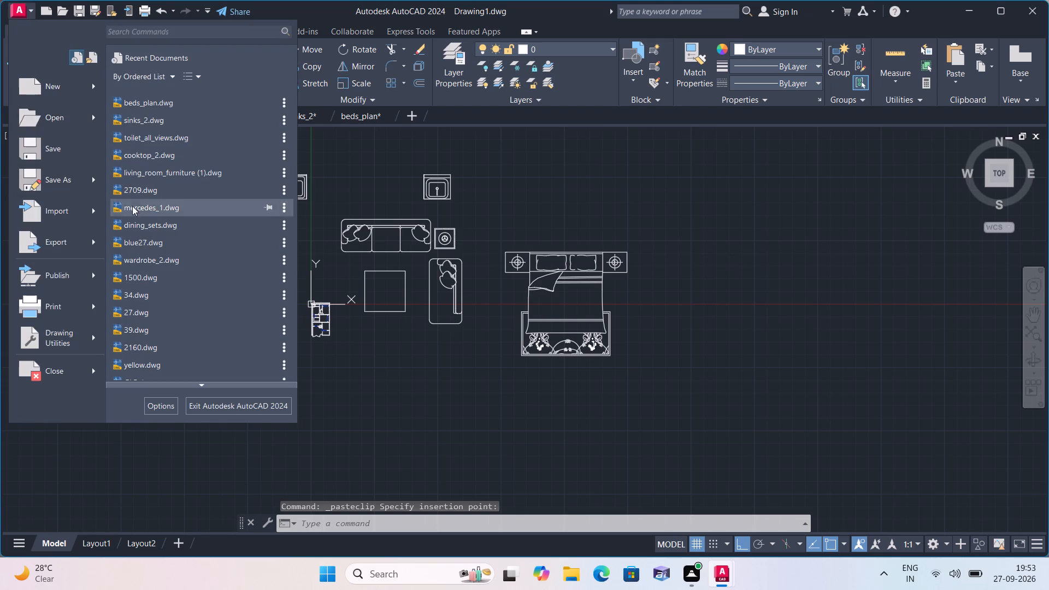
{"action": "left_click", "coordinate": [163, 208]}
{"action": "scroll", "coordinate": [173, 220], "scroll_direction": "down", "scroll_amount": 1}
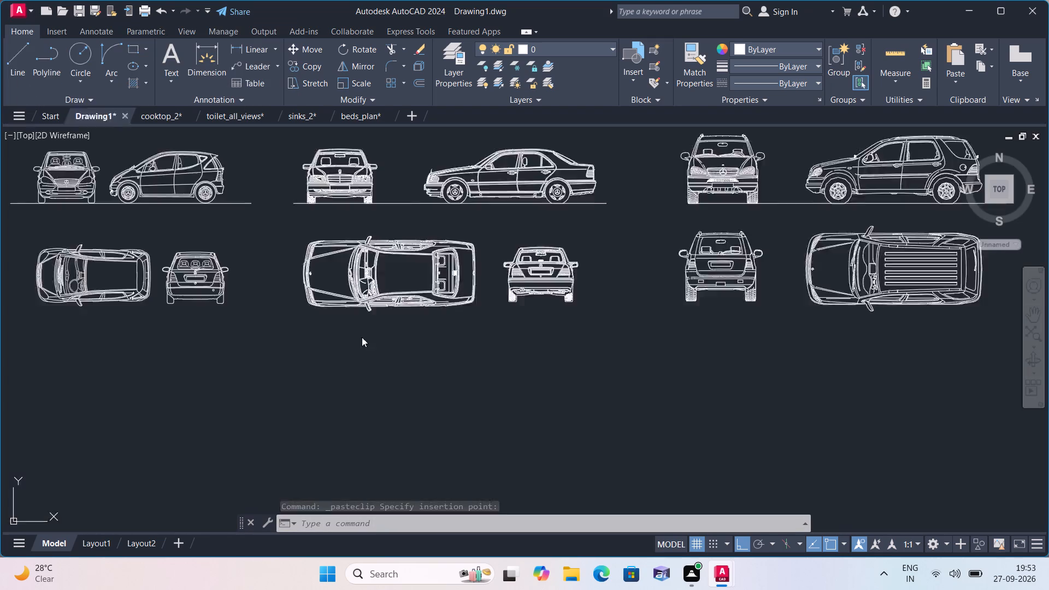
{"action": "left_click_drag", "start_coordinate": [753, 318], "coordinate": [751, 312]}
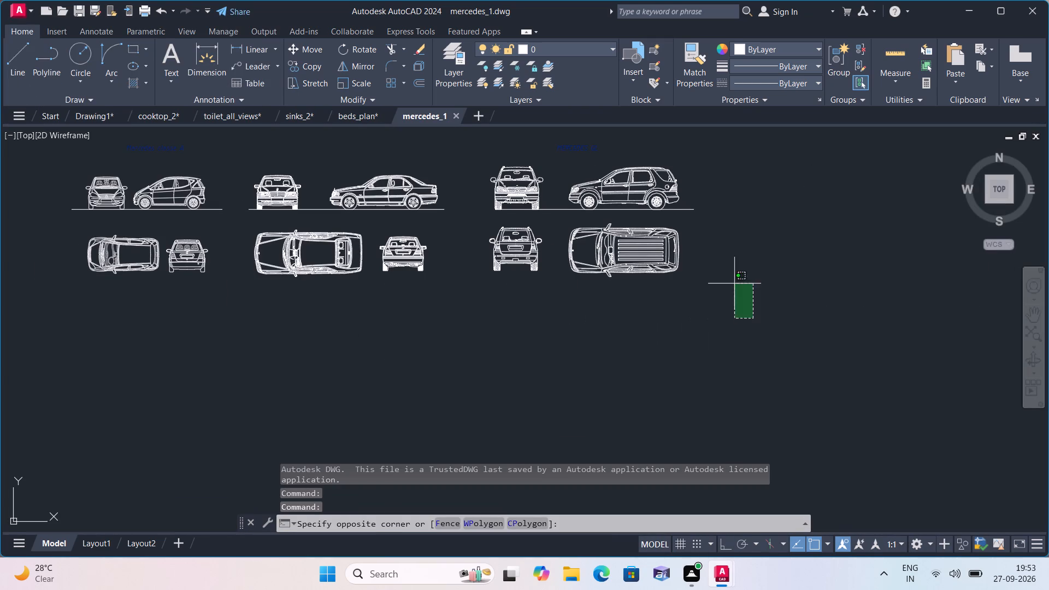
{"action": "left_click", "coordinate": [563, 222]}
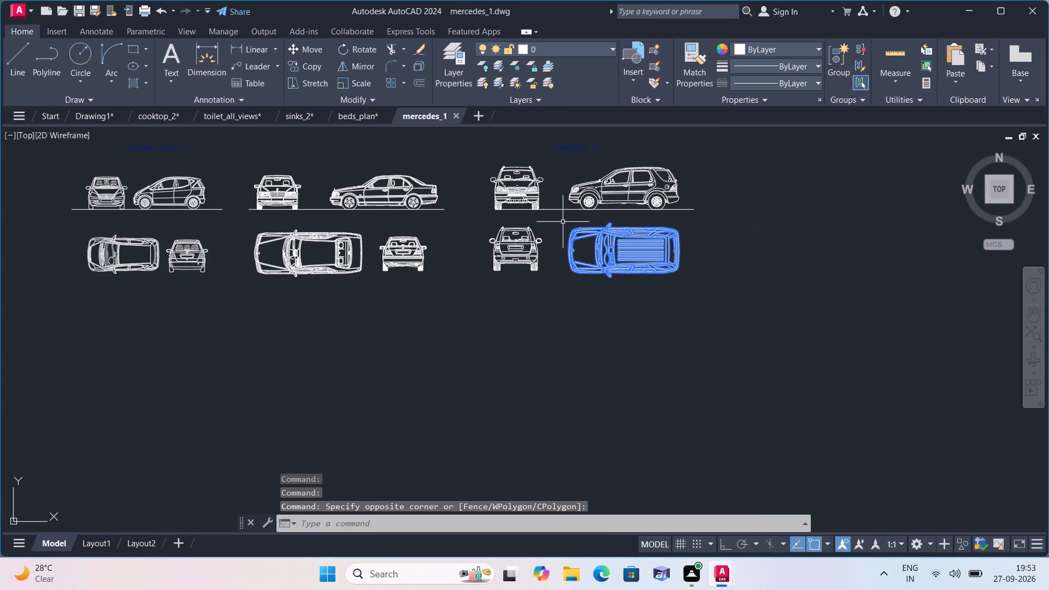
{"action": "key", "text": "ctrl+c"}
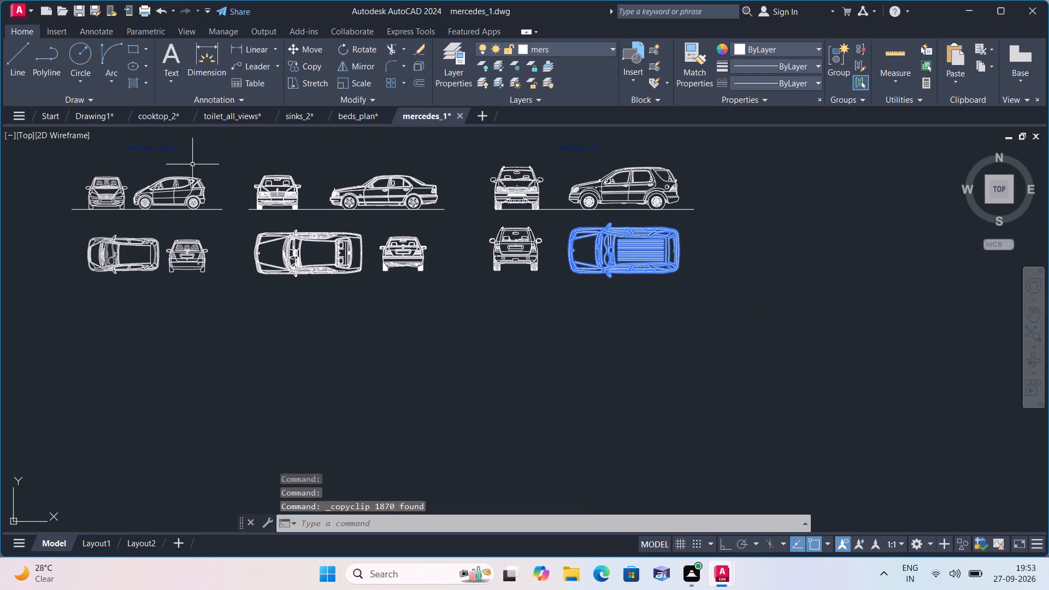
Paste the copied car into Drawing1, in the empty area between the double-bowl and single-bowl sinks.
{"action": "left_click", "coordinate": [92, 118]}
{"action": "key", "text": "ctrl+v"}
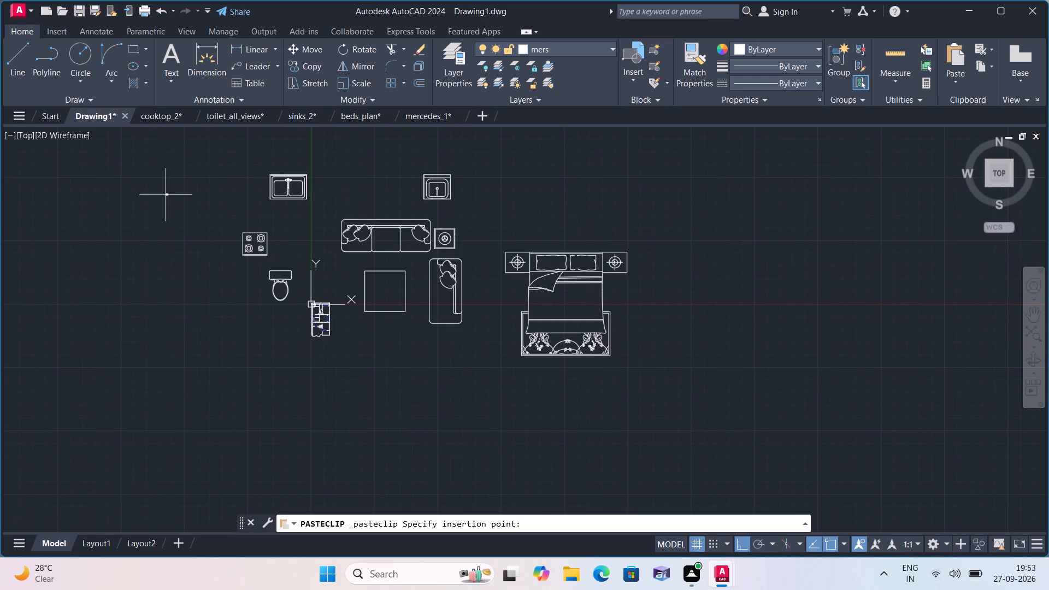
{"action": "scroll", "coordinate": [185, 229], "scroll_direction": "down", "scroll_amount": 2}
{"action": "scroll", "coordinate": [223, 248], "scroll_direction": "up", "scroll_amount": 3}
{"action": "middle_click_drag", "start_coordinate": [338, 269], "coordinate": [107, 205]}
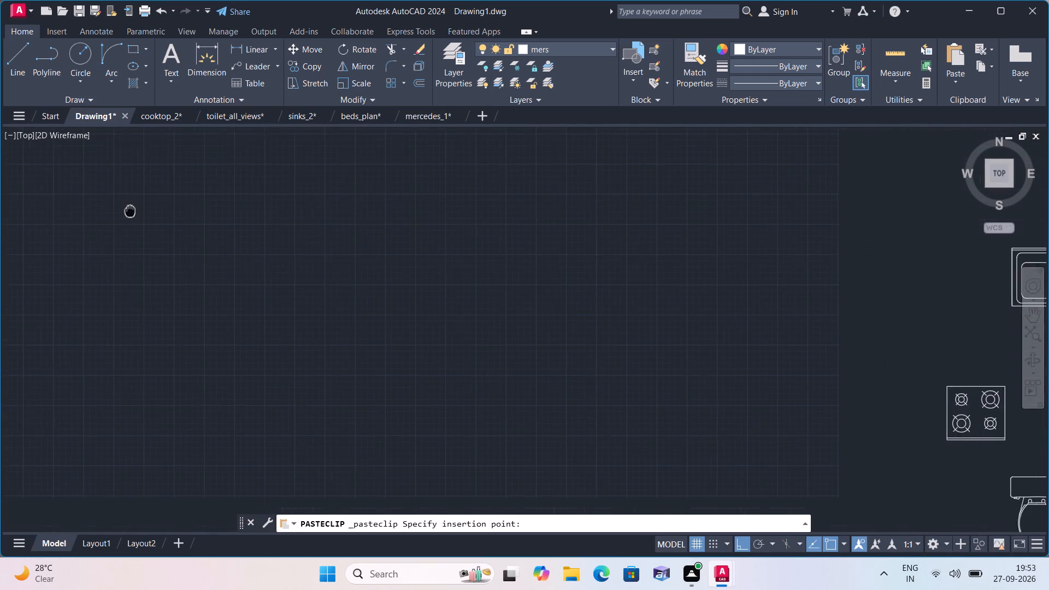
{"action": "scroll", "coordinate": [8, 190], "scroll_direction": "down", "scroll_amount": 1}
{"action": "middle_click_drag", "start_coordinate": [537, 350], "coordinate": [375, 321]}
{"action": "left_click", "coordinate": [562, 208]}
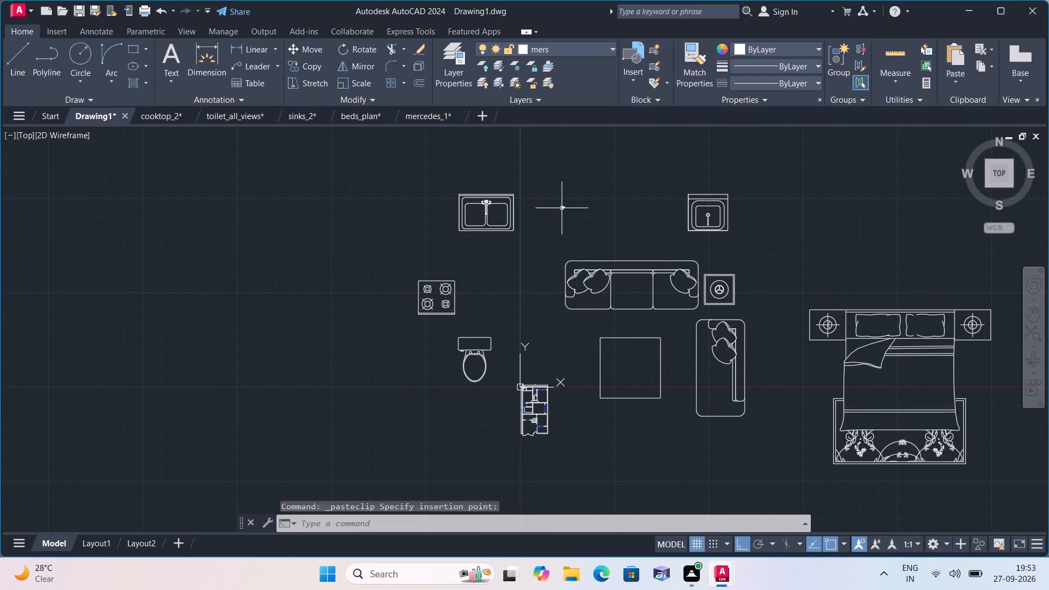
Scale up the pasted car freehand from its insertion point until it is slightly longer than the three-seat sofa.
{"action": "left_click", "coordinate": [590, 234]}
{"action": "left_click", "coordinate": [551, 184]}
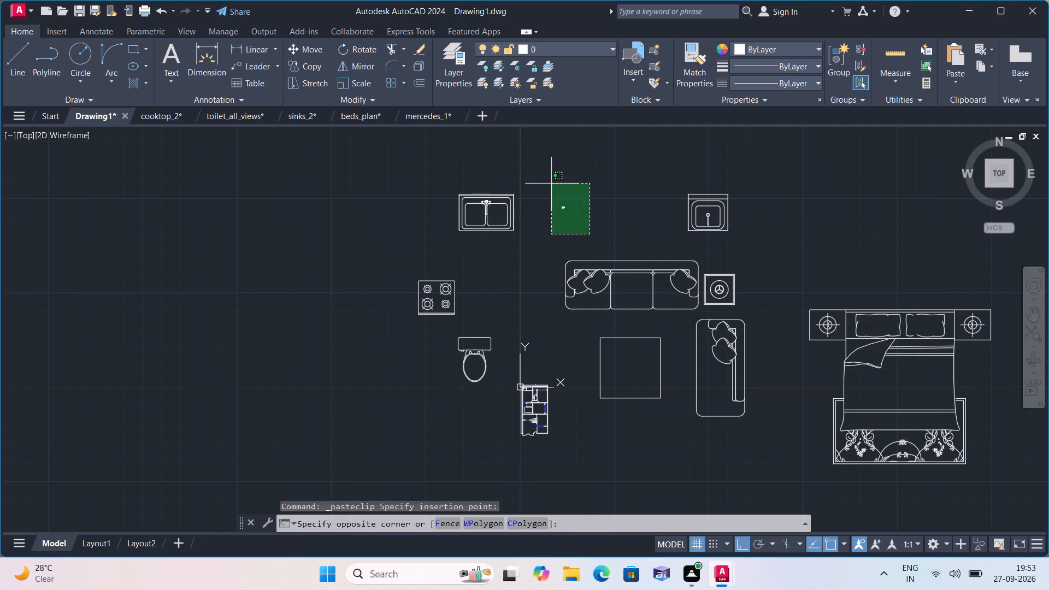
{"action": "left_click", "coordinate": [355, 80]}
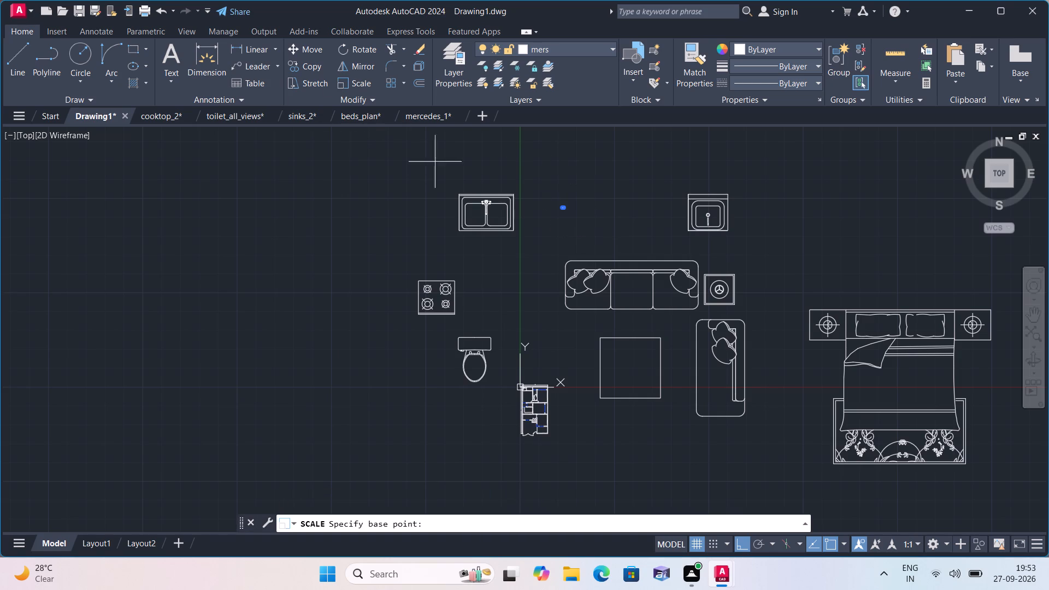
{"action": "left_click", "coordinate": [563, 203]}
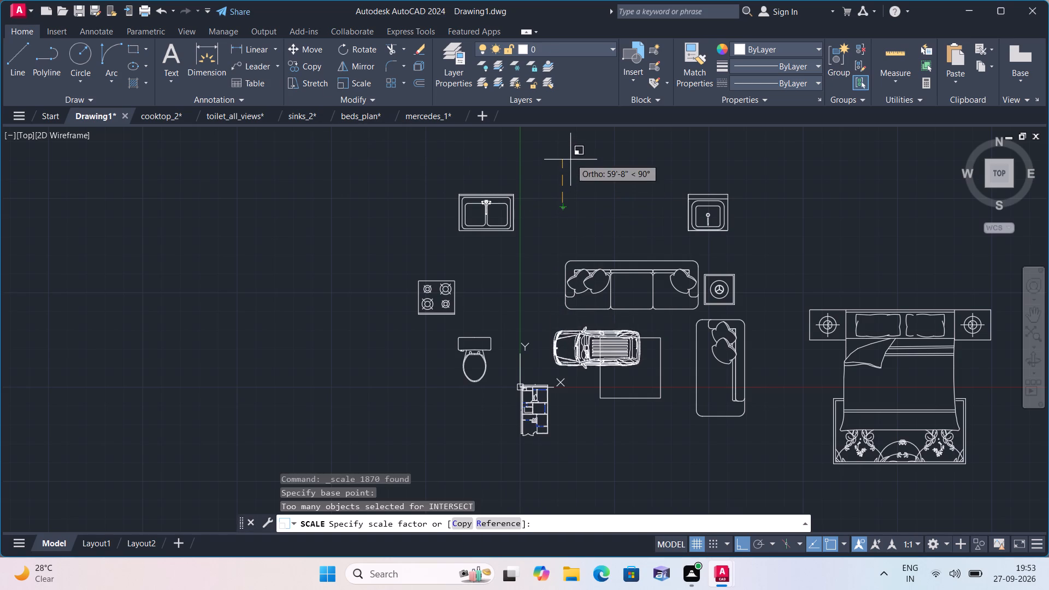
{"action": "left_click", "coordinate": [586, 128]}
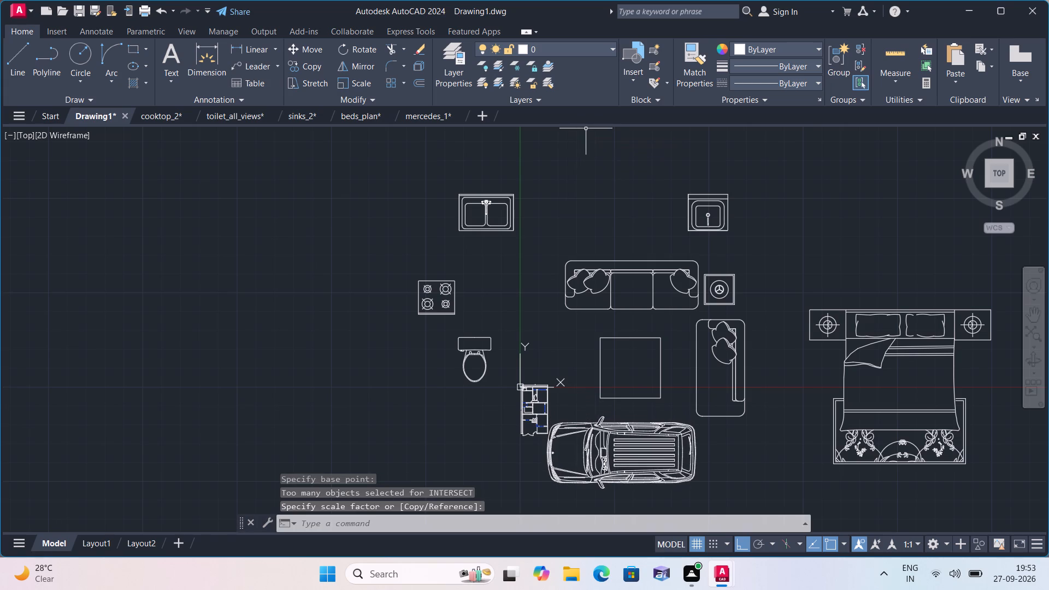
Copy the double bed with its nightstands and rug to the empty area directly east of the original.
{"action": "scroll", "coordinate": [562, 434], "scroll_direction": "up", "scroll_amount": 2}
{"action": "middle_click_drag", "start_coordinate": [558, 433], "coordinate": [508, 341]}
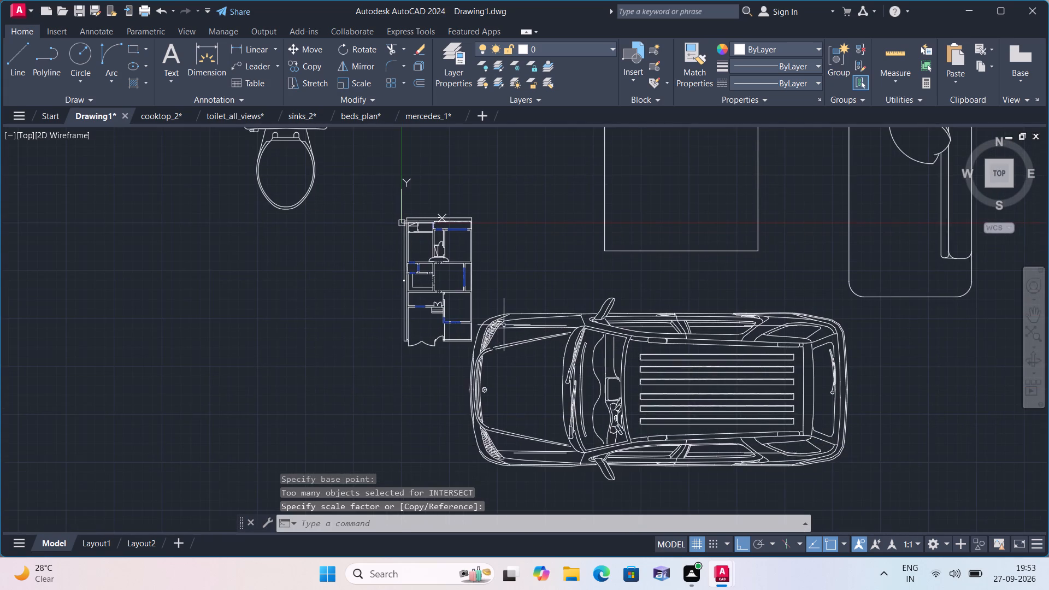
{"action": "scroll", "coordinate": [505, 325], "scroll_direction": "up", "scroll_amount": 1}
{"action": "scroll", "coordinate": [587, 379], "scroll_direction": "down", "scroll_amount": 1}
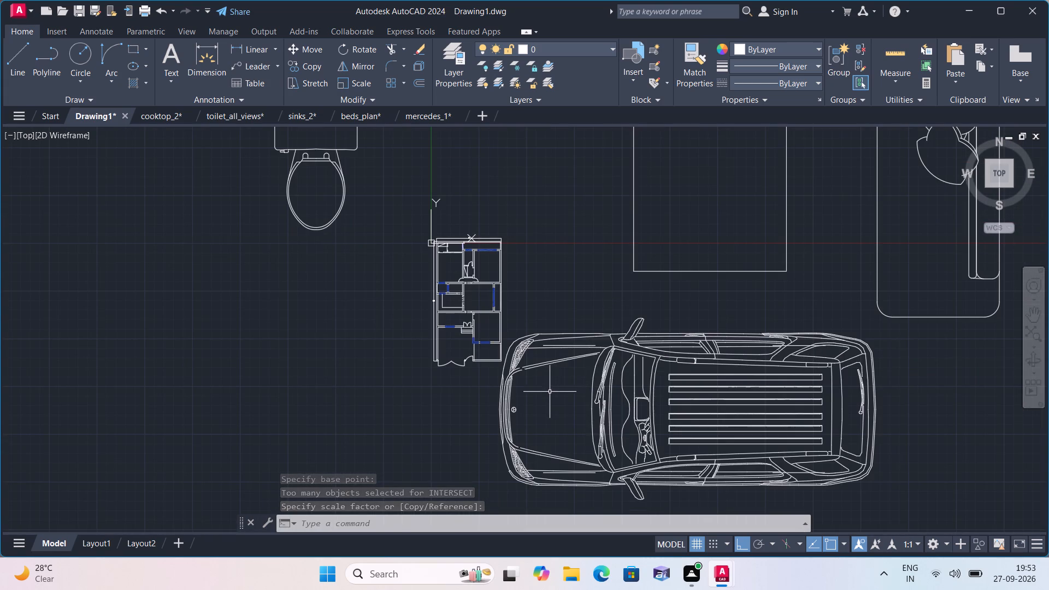
{"action": "scroll", "coordinate": [547, 387], "scroll_direction": "down", "scroll_amount": 3}
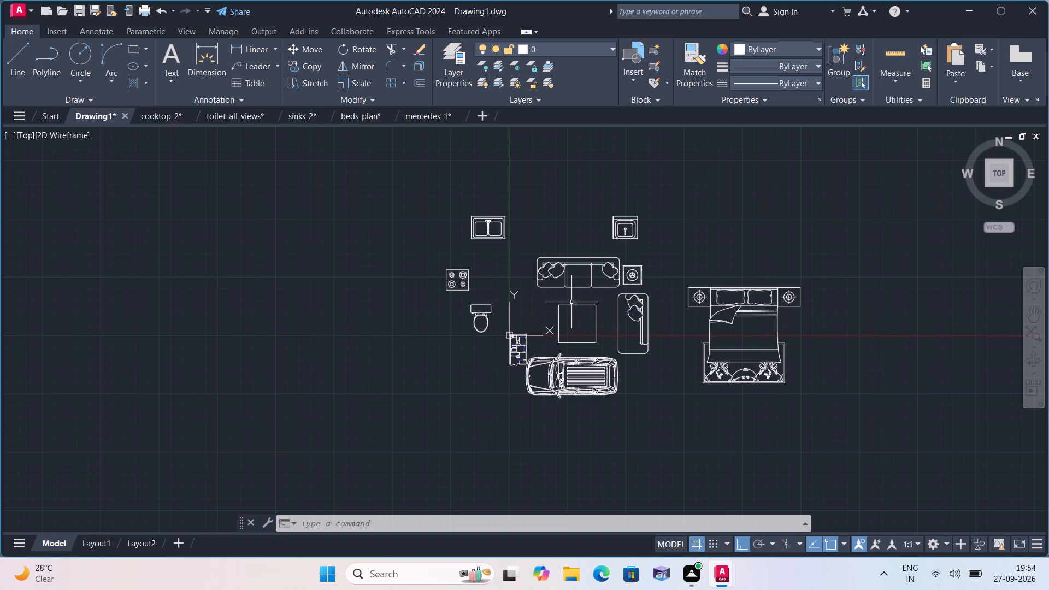
{"action": "scroll", "coordinate": [620, 346], "scroll_direction": "up", "scroll_amount": 1}
{"action": "middle_click_drag", "start_coordinate": [620, 353], "coordinate": [494, 374]}
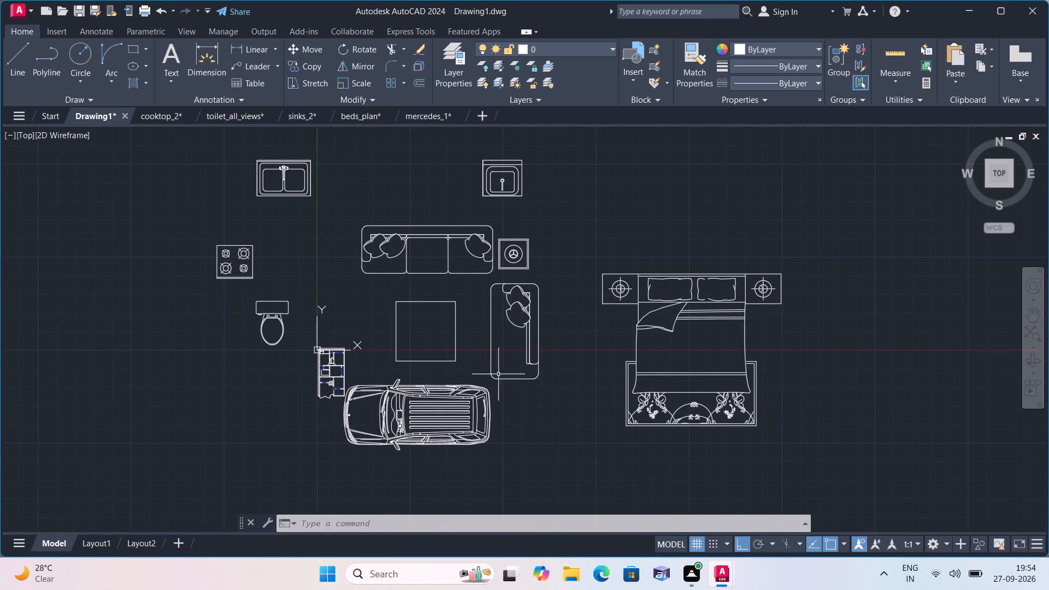
{"action": "left_click", "coordinate": [803, 443]}
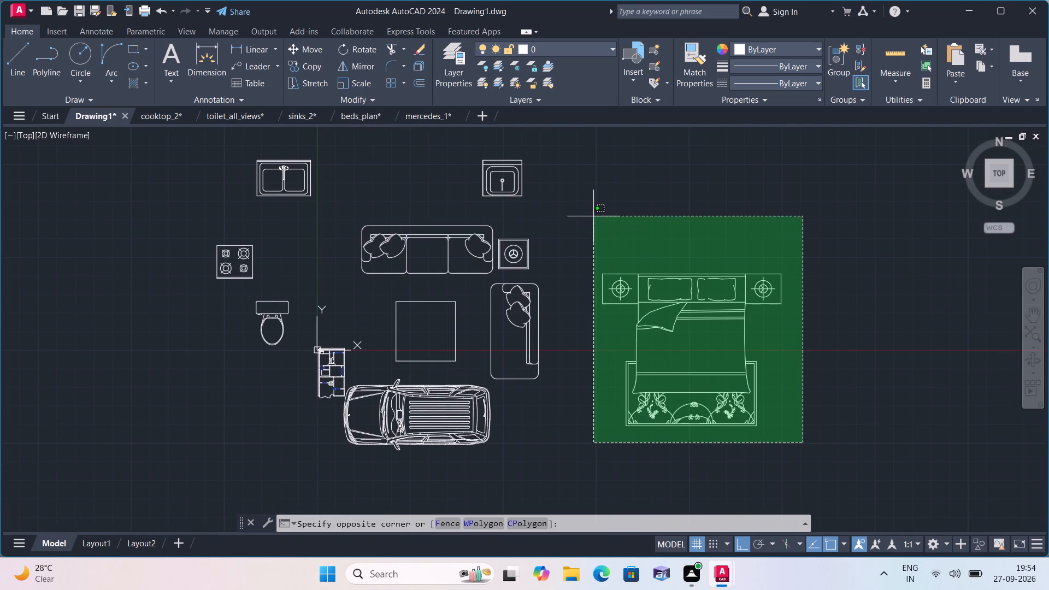
{"action": "left_click", "coordinate": [581, 214]}
{"action": "left_click", "coordinate": [313, 64]}
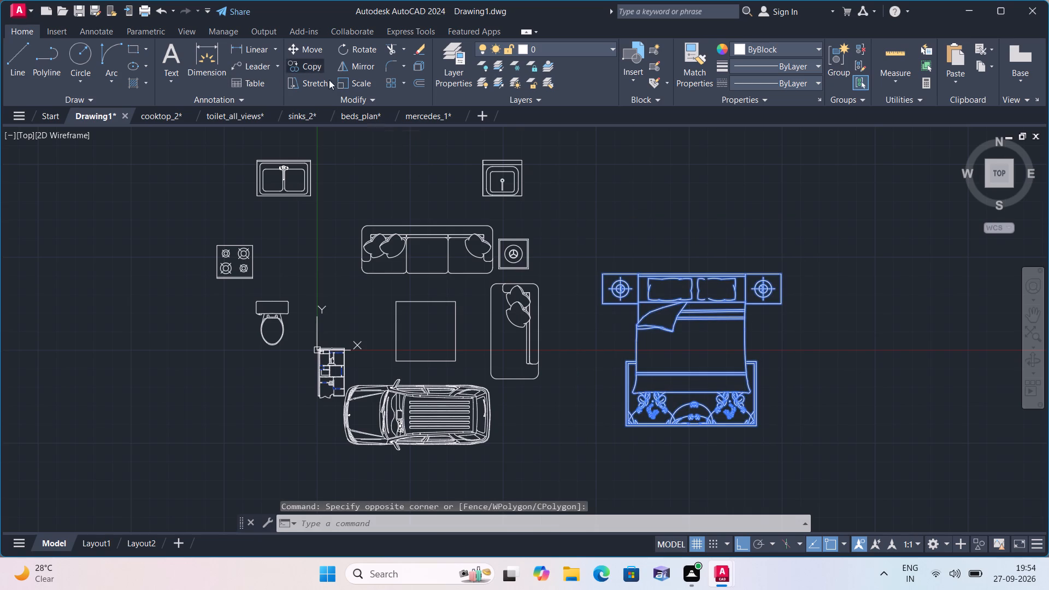
{"action": "left_click", "coordinate": [663, 333]}
{"action": "middle_click_drag", "start_coordinate": [692, 334], "coordinate": [518, 341]}
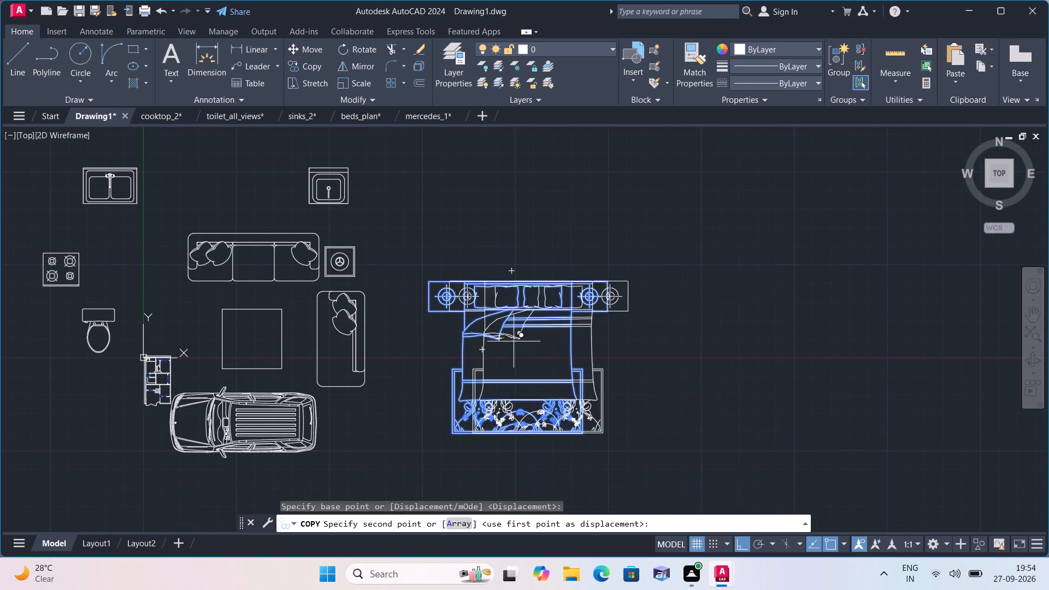
{"action": "left_click", "coordinate": [774, 316]}
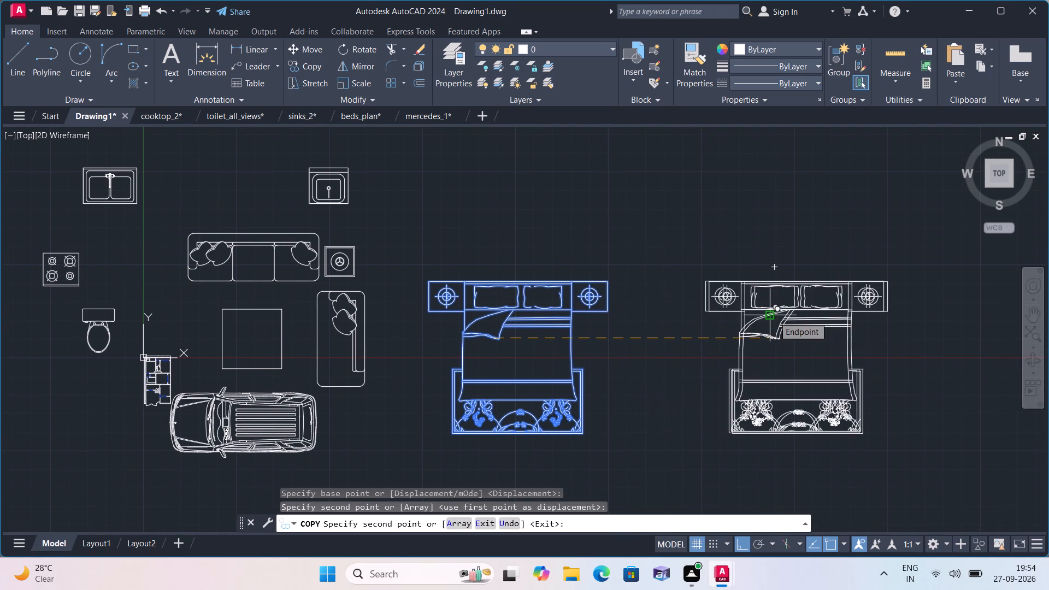
{"action": "key", "text": "space"}
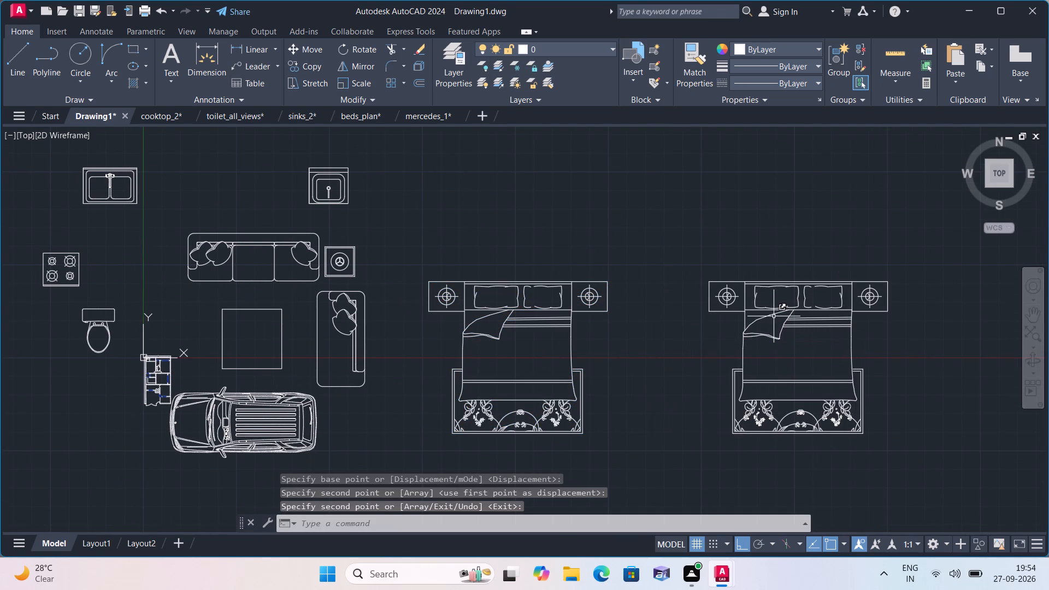
{"action": "scroll", "coordinate": [386, 541], "scroll_direction": "down", "scroll_amount": 1}
{"action": "key", "text": "Escape"}
{"action": "key", "text": "Escape"}
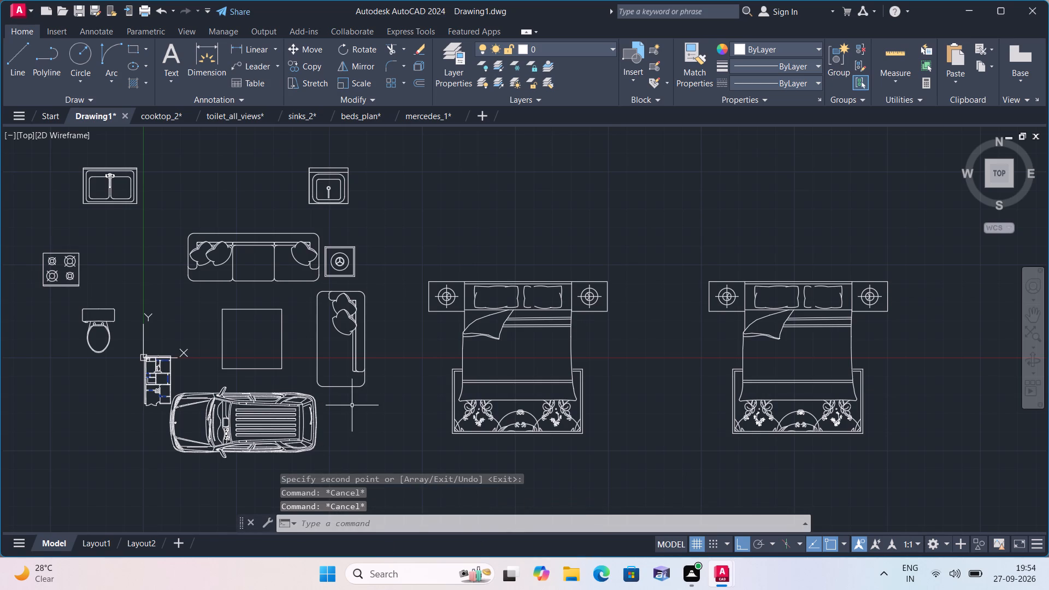
Rotate the eastern copy of the double bed set 90° counterclockwise so its headboard is on the west side.
{"action": "scroll", "coordinate": [446, 435], "scroll_direction": "down", "scroll_amount": 1}
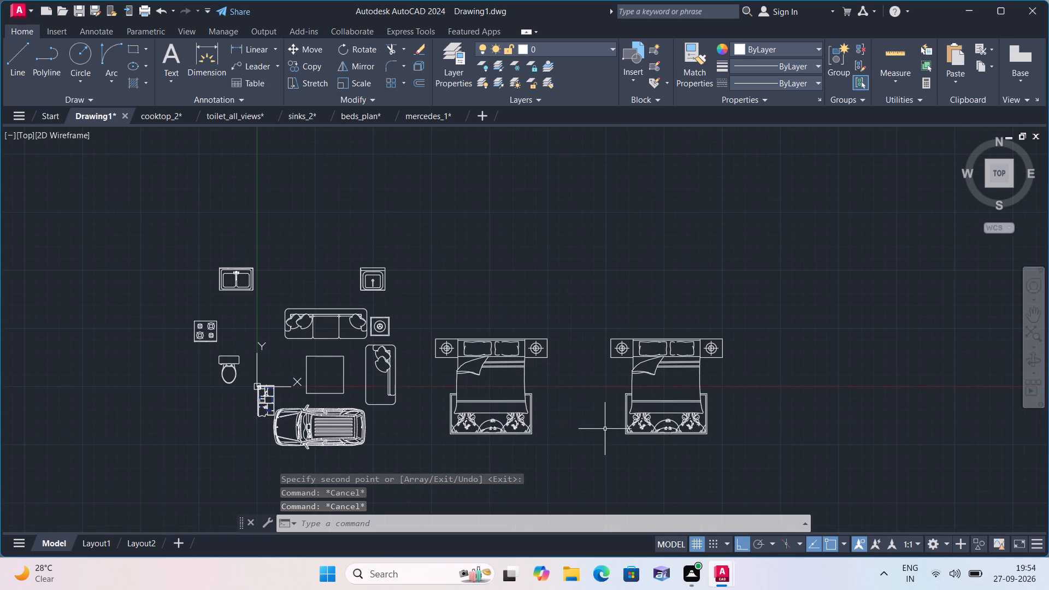
{"action": "middle_click_drag", "start_coordinate": [590, 428], "coordinate": [532, 425]}
{"action": "left_click", "coordinate": [711, 453]}
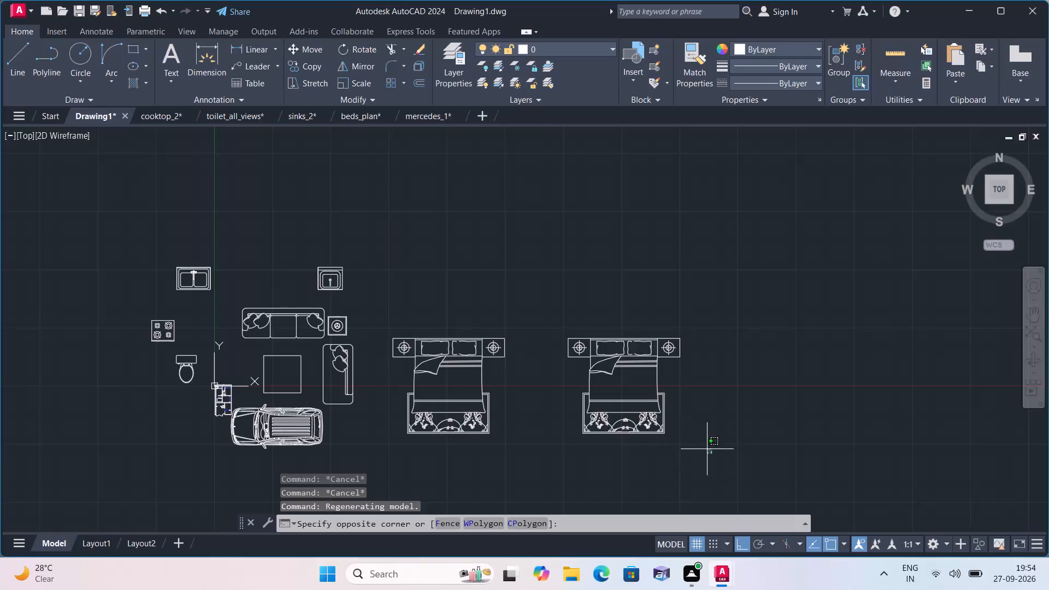
{"action": "left_click", "coordinate": [527, 286]}
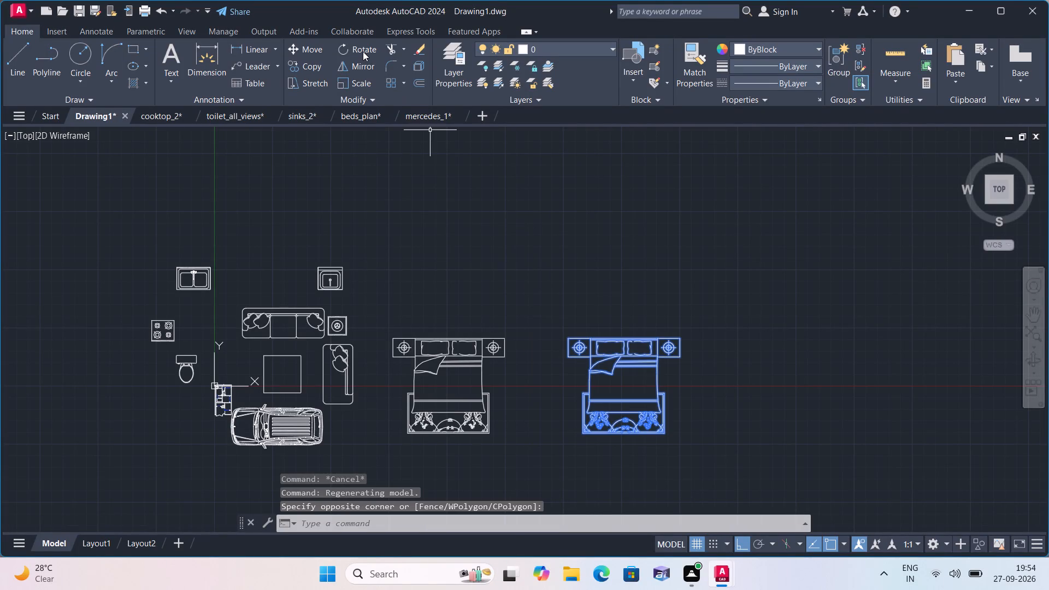
{"action": "left_click", "coordinate": [363, 51]}
{"action": "left_click", "coordinate": [625, 357]}
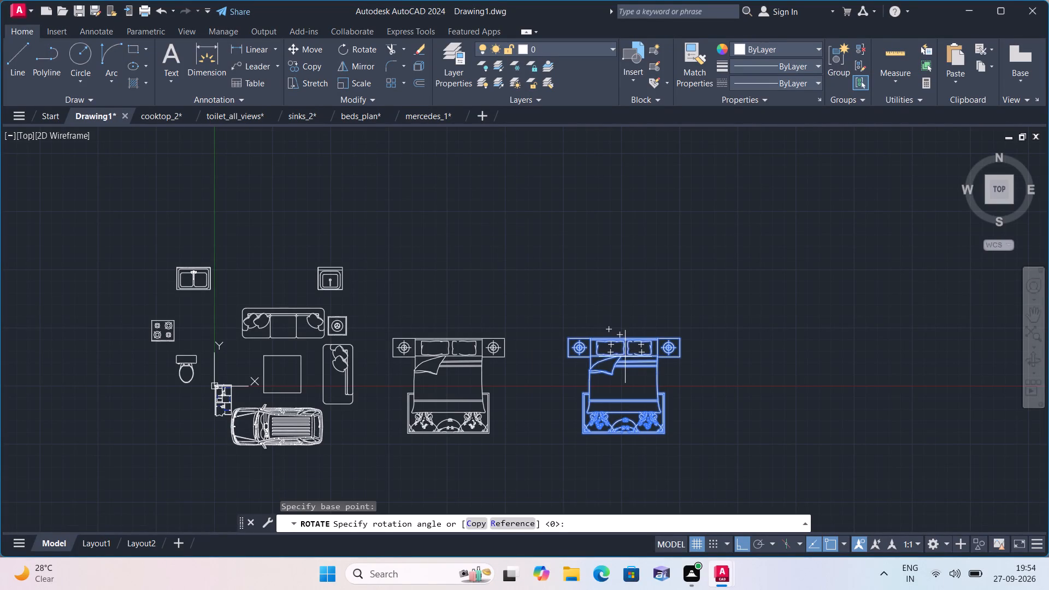
{"action": "left_click", "coordinate": [617, 226]}
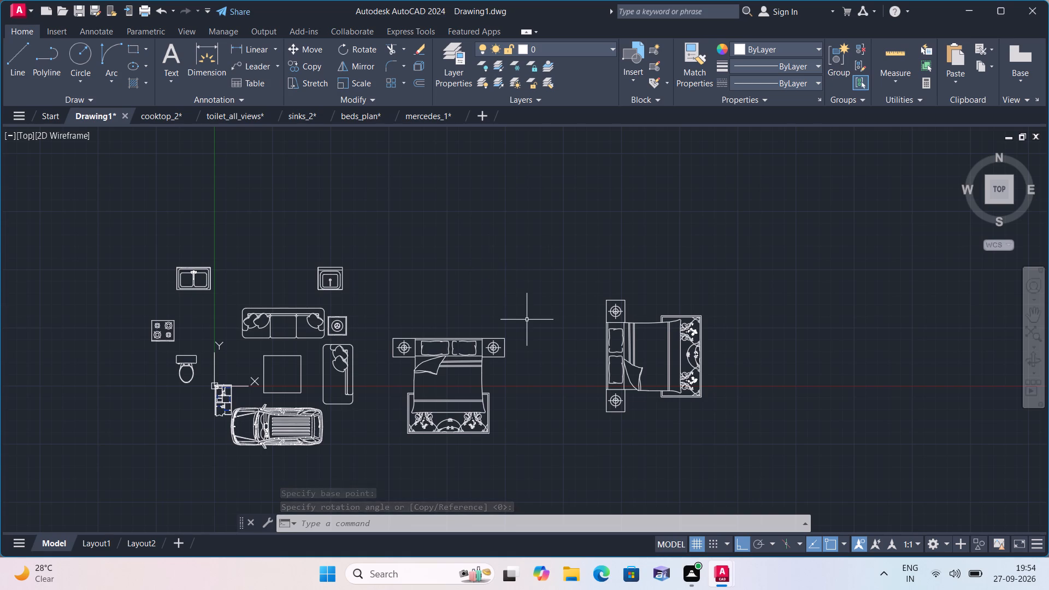
Rotate the toilet beside the floor plan 90° counterclockwise so its tank is on the west side.
{"action": "middle_click_drag", "start_coordinate": [208, 394], "coordinate": [335, 388]}
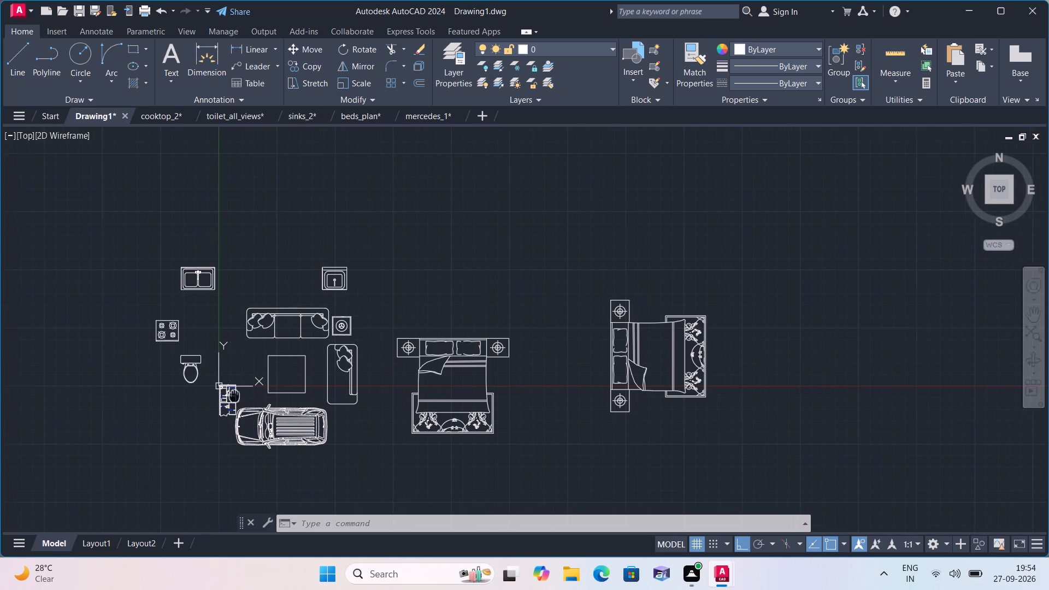
{"action": "middle_click_drag", "start_coordinate": [335, 388], "coordinate": [363, 386]}
{"action": "scroll", "coordinate": [364, 381], "scroll_direction": "up", "scroll_amount": 2}
{"action": "left_click", "coordinate": [348, 376]}
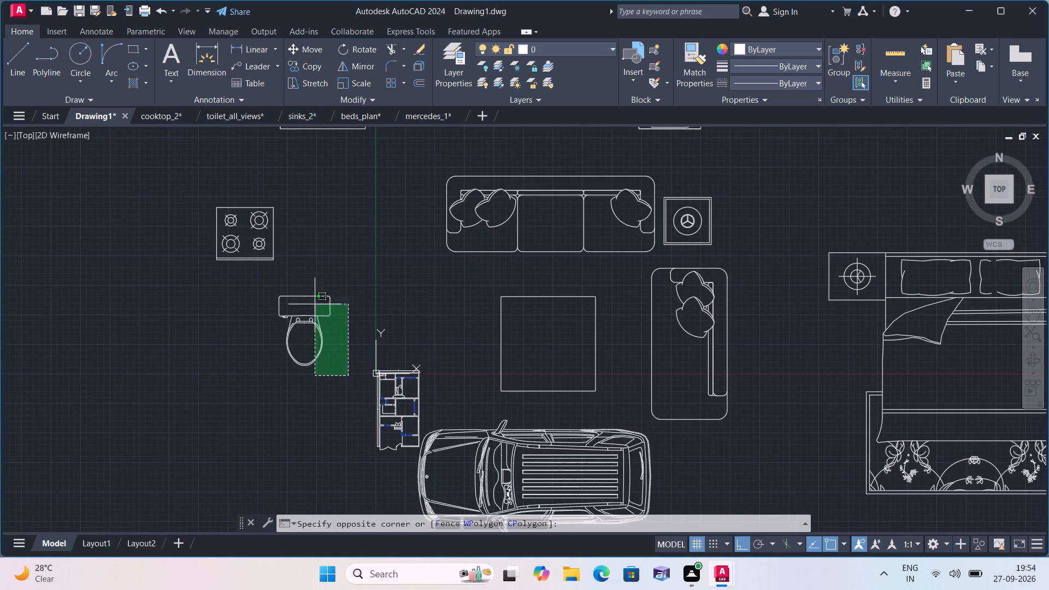
{"action": "left_click", "coordinate": [276, 290]}
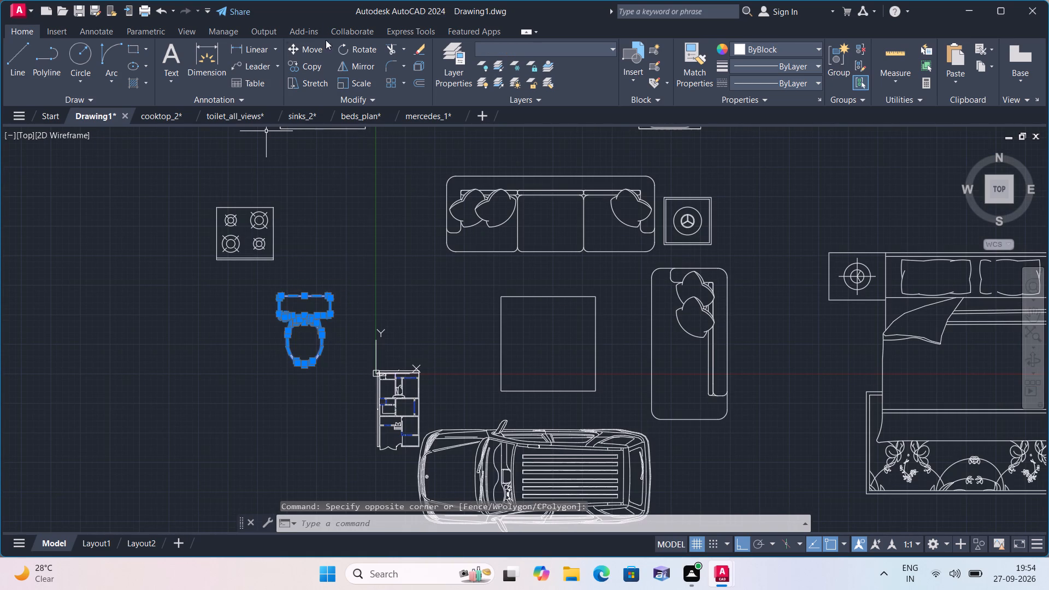
{"action": "left_click", "coordinate": [360, 51]}
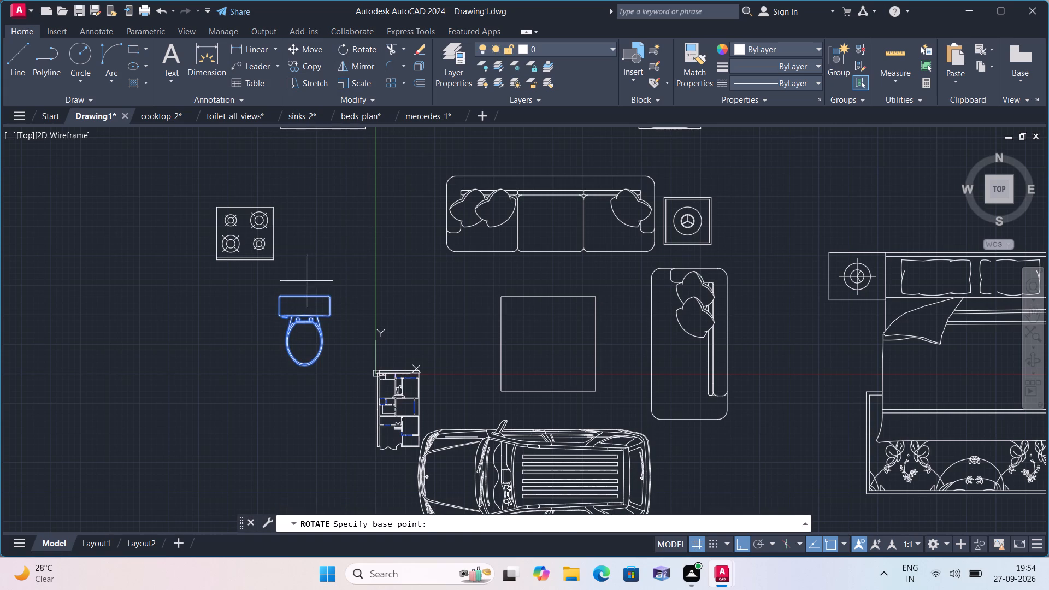
{"action": "left_click", "coordinate": [299, 305]}
{"action": "left_click", "coordinate": [334, 233]}
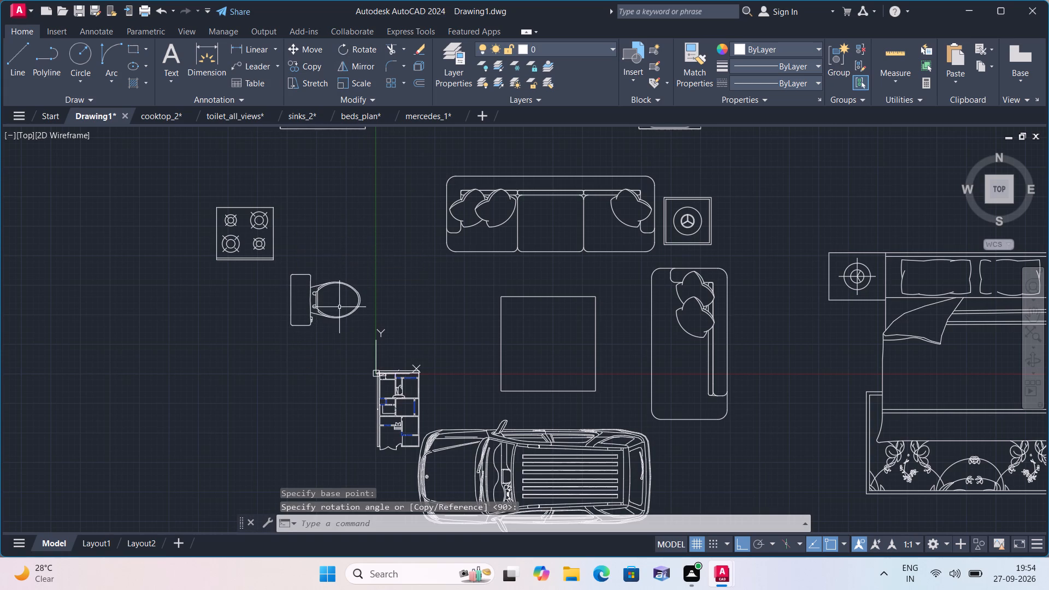
Mirror the toilet beside the floor plan across a vertical line to its west, keeping the original.
{"action": "left_click", "coordinate": [353, 333]}
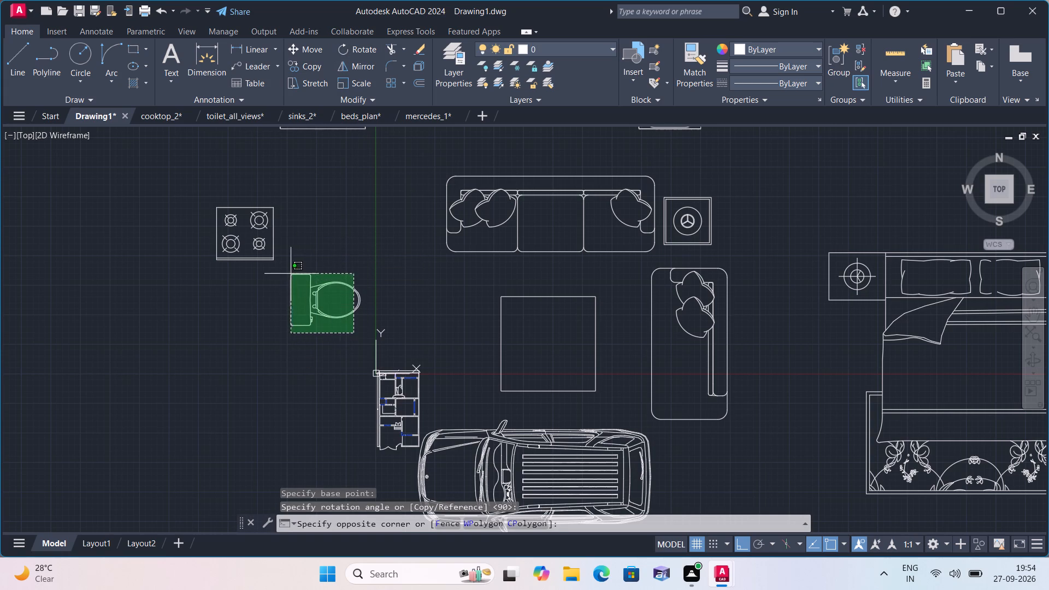
{"action": "left_click", "coordinate": [288, 274]}
{"action": "left_click", "coordinate": [362, 64]}
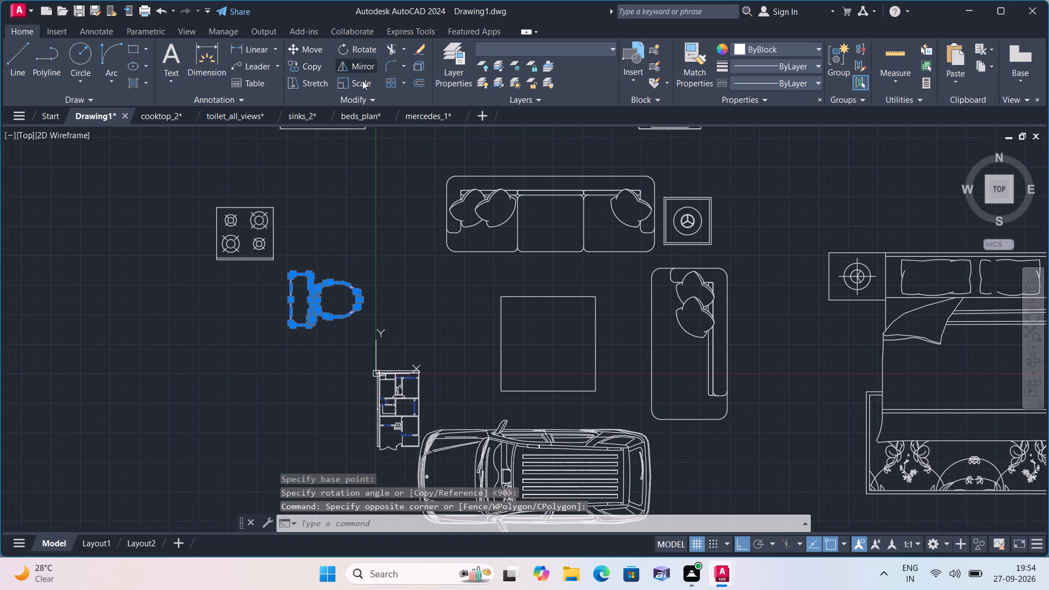
{"action": "left_click", "coordinate": [271, 320]}
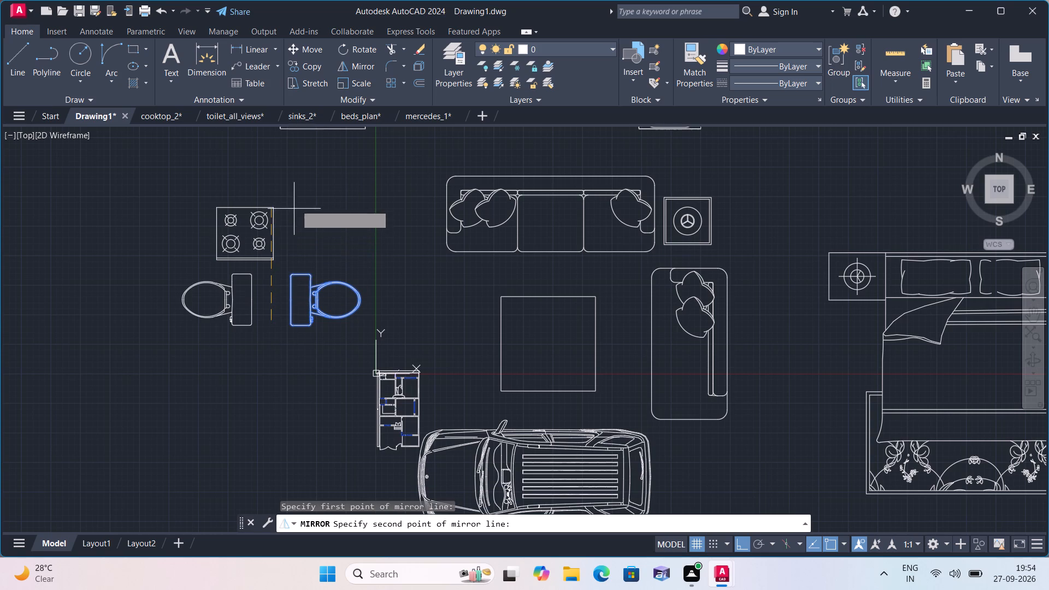
{"action": "left_click", "coordinate": [296, 203]}
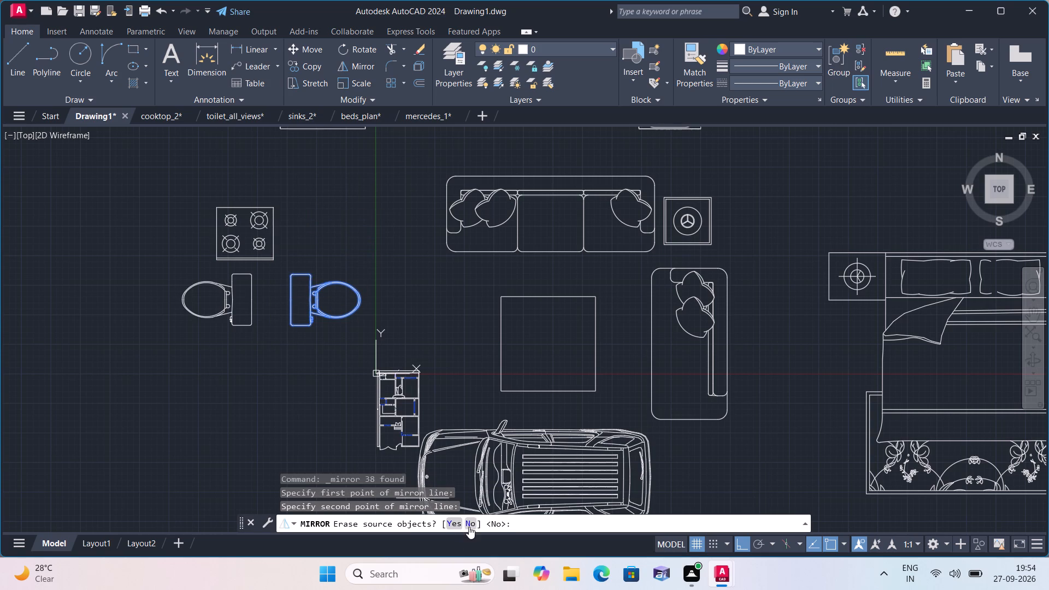
{"action": "left_click", "coordinate": [469, 526]}
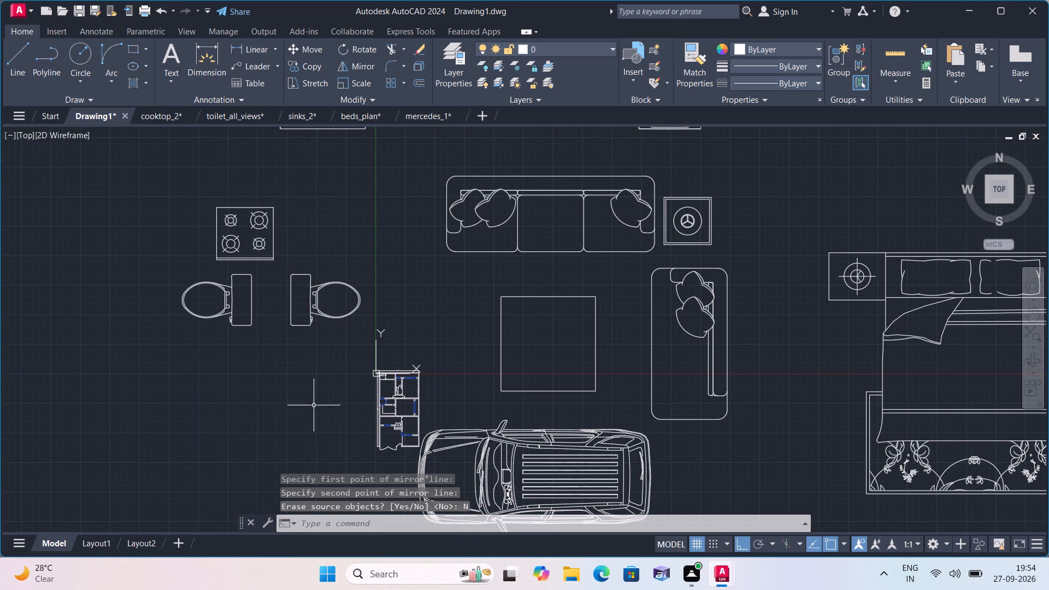
Rotate the four-burner cooktop 180° so its edge strip is on the north side.
{"action": "scroll", "coordinate": [329, 324], "scroll_direction": "up", "scroll_amount": 1}
{"action": "middle_click_drag", "start_coordinate": [275, 278], "coordinate": [346, 396]}
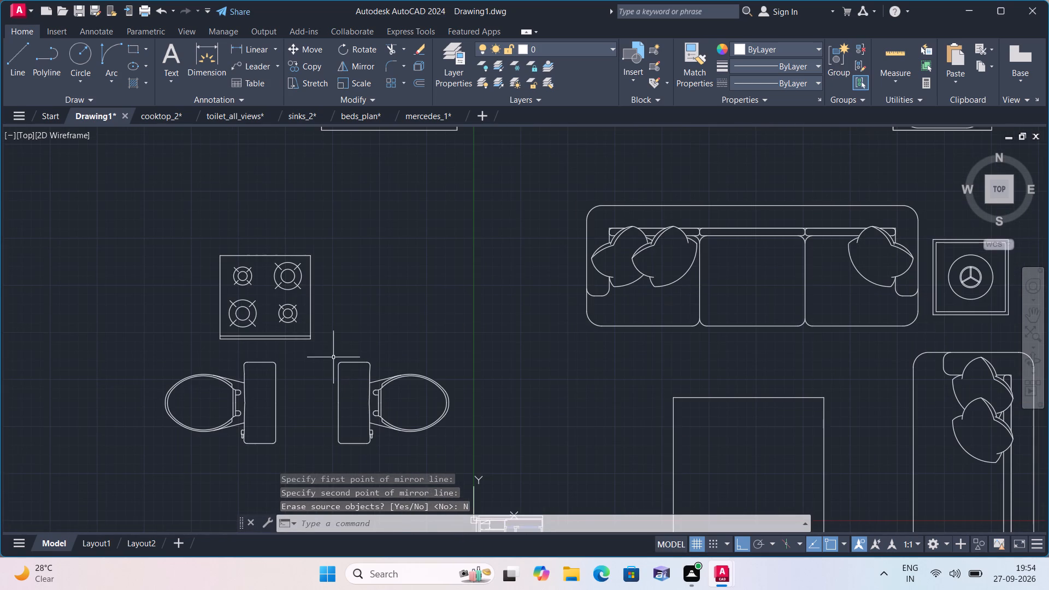
{"action": "left_click_drag", "start_coordinate": [323, 355], "coordinate": [323, 344]}
{"action": "left_click", "coordinate": [204, 225]}
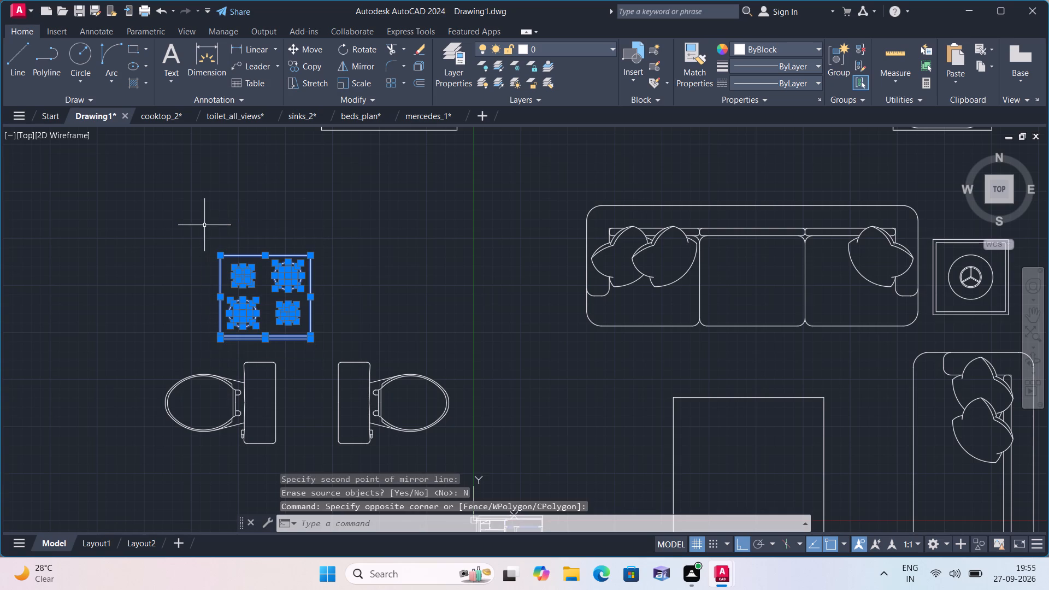
{"action": "left_click", "coordinate": [358, 43]}
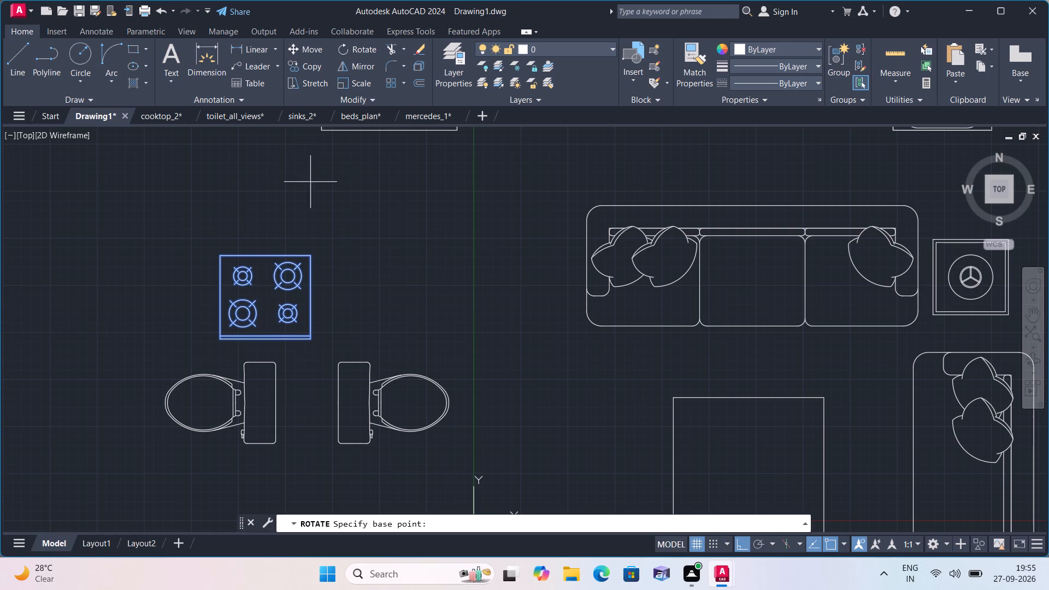
{"action": "left_click", "coordinate": [276, 281]}
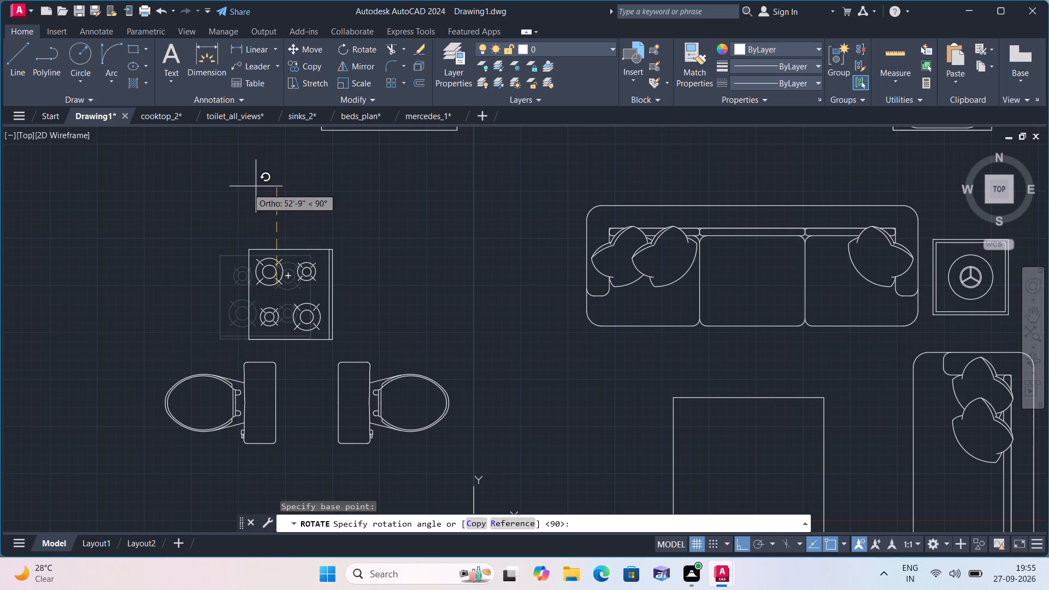
{"action": "left_click", "coordinate": [146, 210]}
Rotate the double-bowl sink 90° counterclockwise so its faucet is on the west side.
{"action": "scroll", "coordinate": [334, 220], "scroll_direction": "down", "scroll_amount": 1}
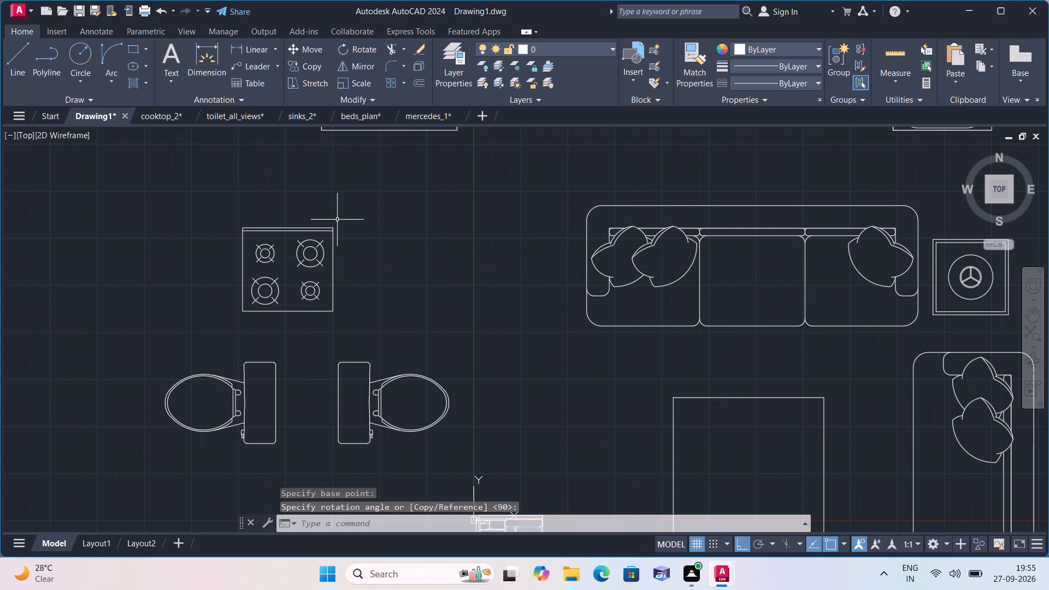
{"action": "scroll", "coordinate": [356, 244], "scroll_direction": "down", "scroll_amount": 1}
{"action": "middle_click_drag", "start_coordinate": [349, 234], "coordinate": [346, 305]}
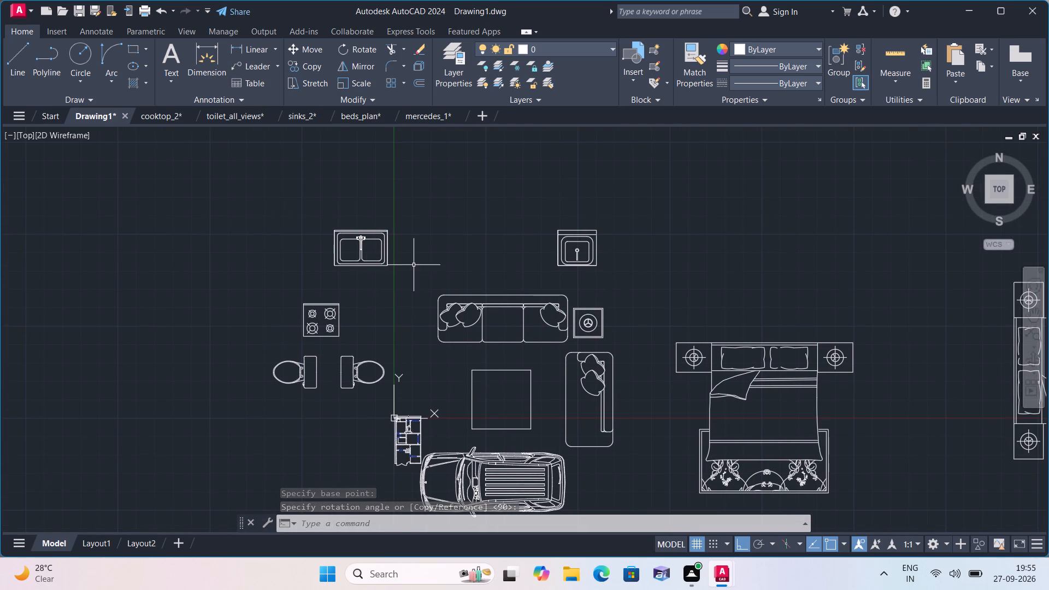
{"action": "left_click", "coordinate": [421, 274]}
{"action": "left_click", "coordinate": [322, 205]}
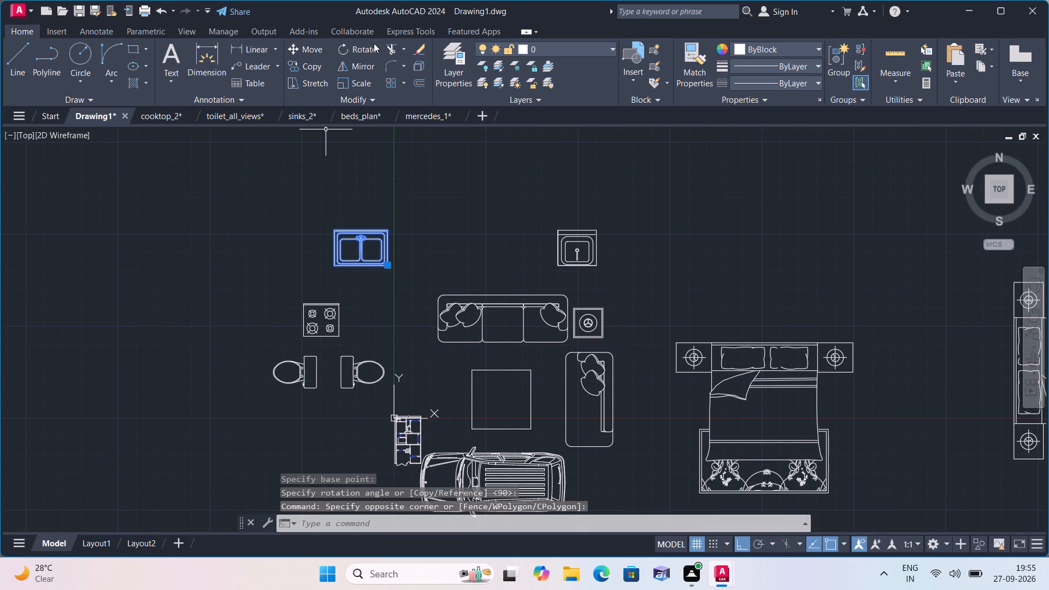
{"action": "left_click", "coordinate": [369, 51]}
{"action": "left_click", "coordinate": [374, 264]}
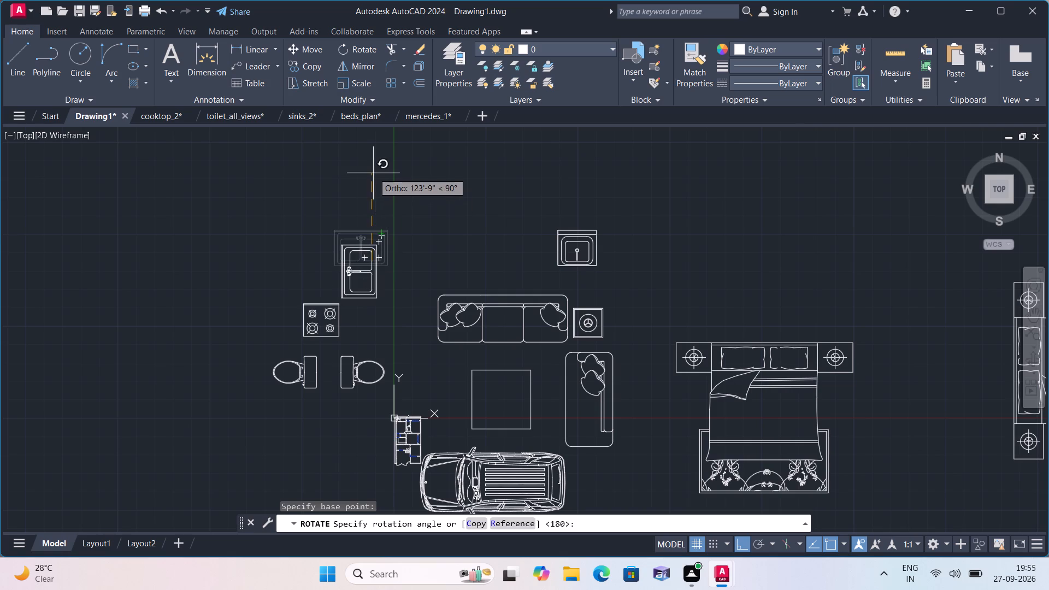
{"action": "left_click", "coordinate": [373, 166]}
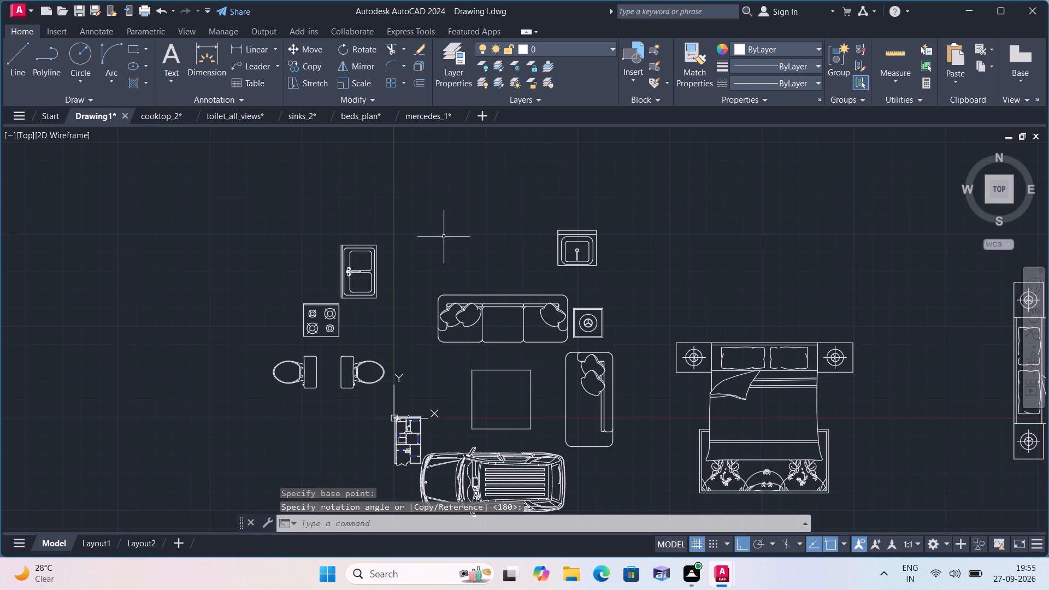
Mirror the single-bowl sink across a horizontal line just north of it, keeping the original.
{"action": "middle_click_drag", "start_coordinate": [438, 236], "coordinate": [375, 235]}
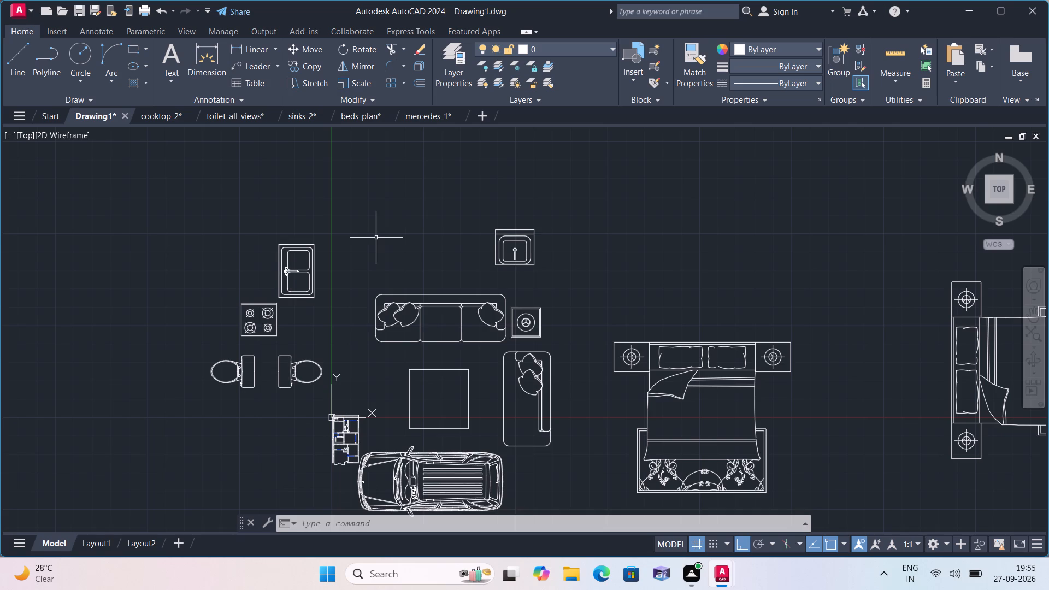
{"action": "left_click", "coordinate": [558, 274]}
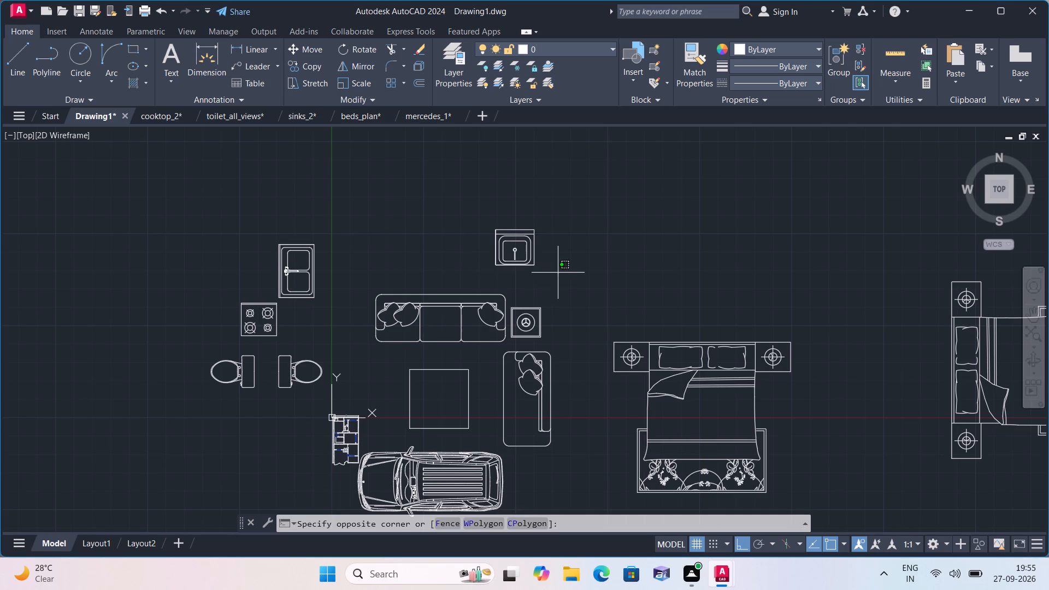
{"action": "left_click", "coordinate": [478, 211]}
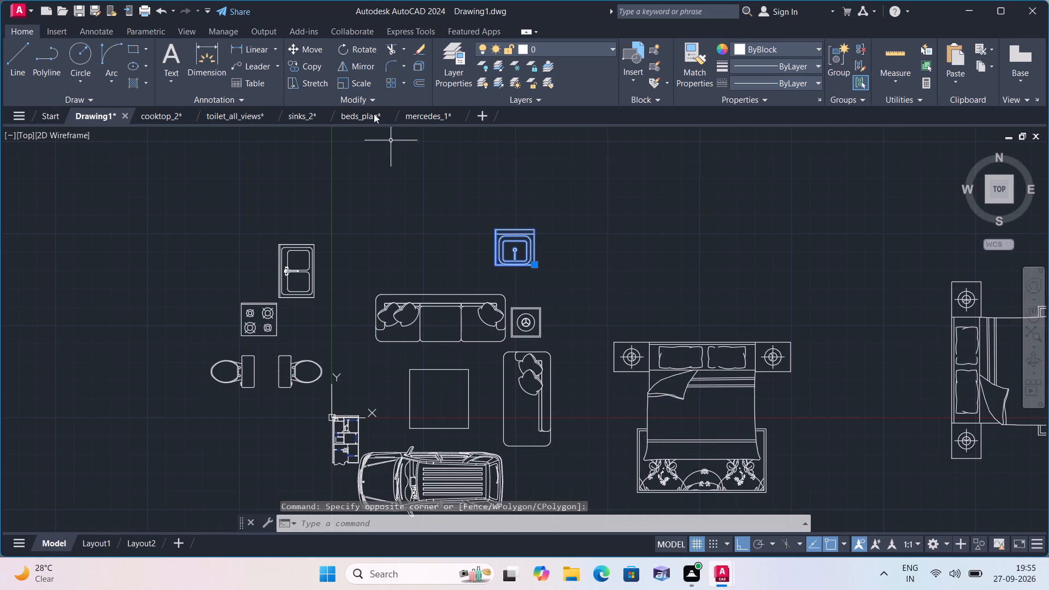
{"action": "left_click", "coordinate": [363, 67]}
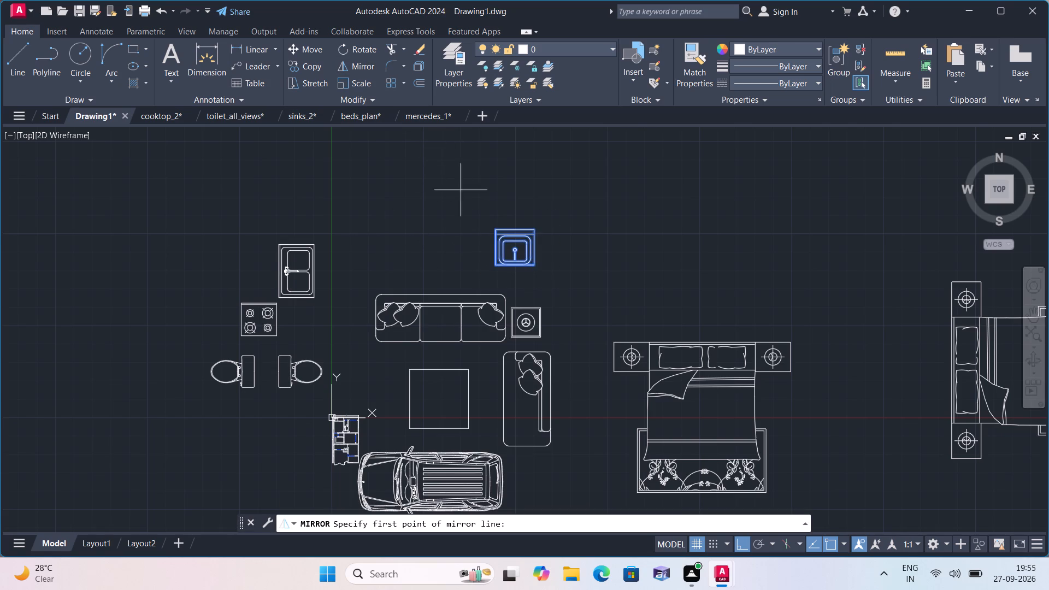
{"action": "left_click", "coordinate": [471, 204]}
{"action": "left_click", "coordinate": [544, 208]}
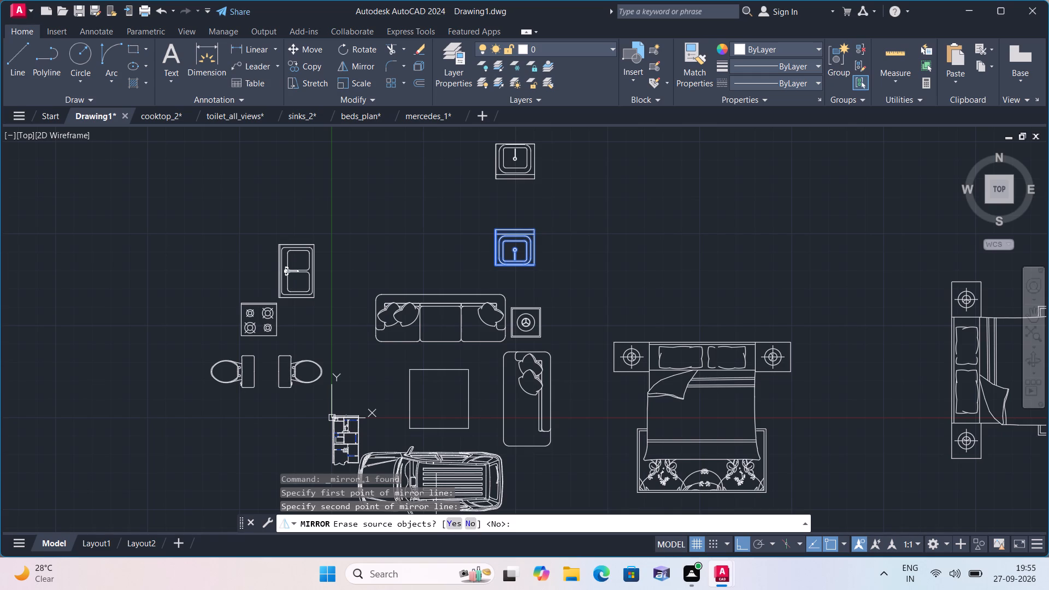
{"action": "left_click", "coordinate": [472, 524]}
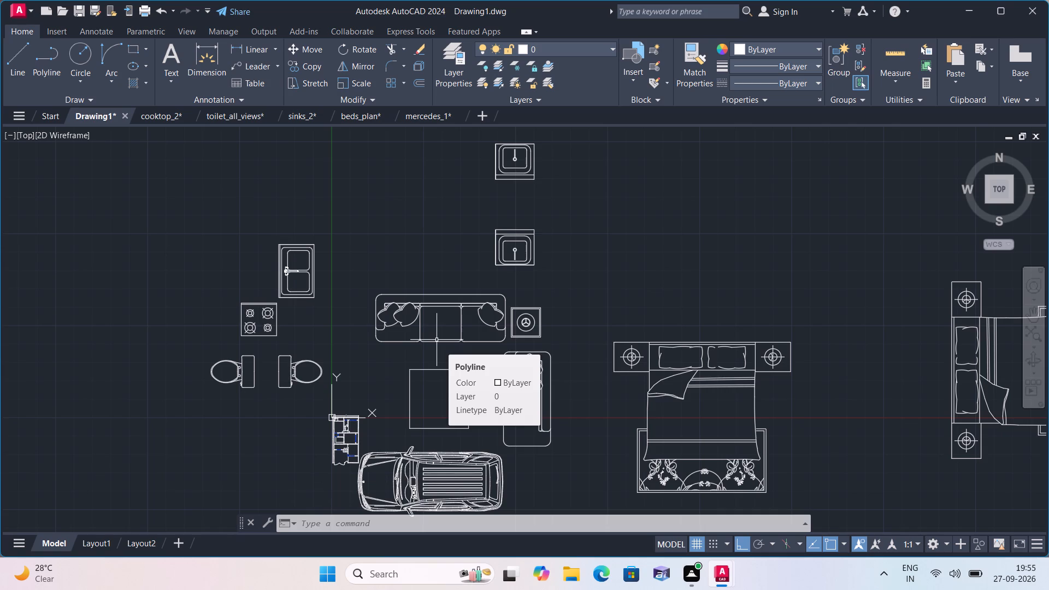
Rotate the original single-bowl sink, the southern of the two, 90° counterclockwise so its back ledge is on the west side.
{"action": "left_click", "coordinate": [574, 272]}
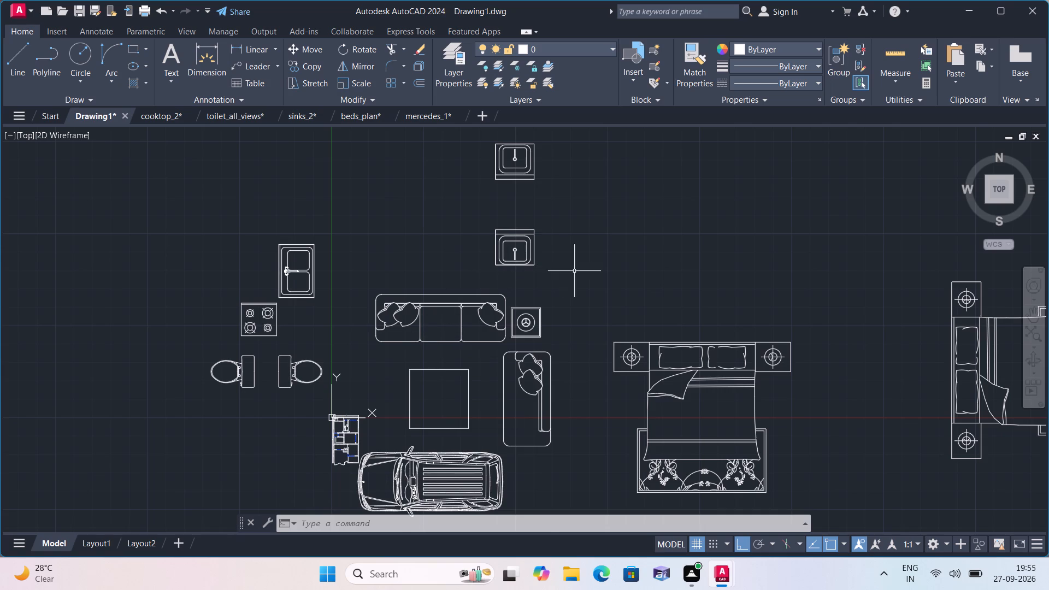
{"action": "left_click", "coordinate": [483, 218]}
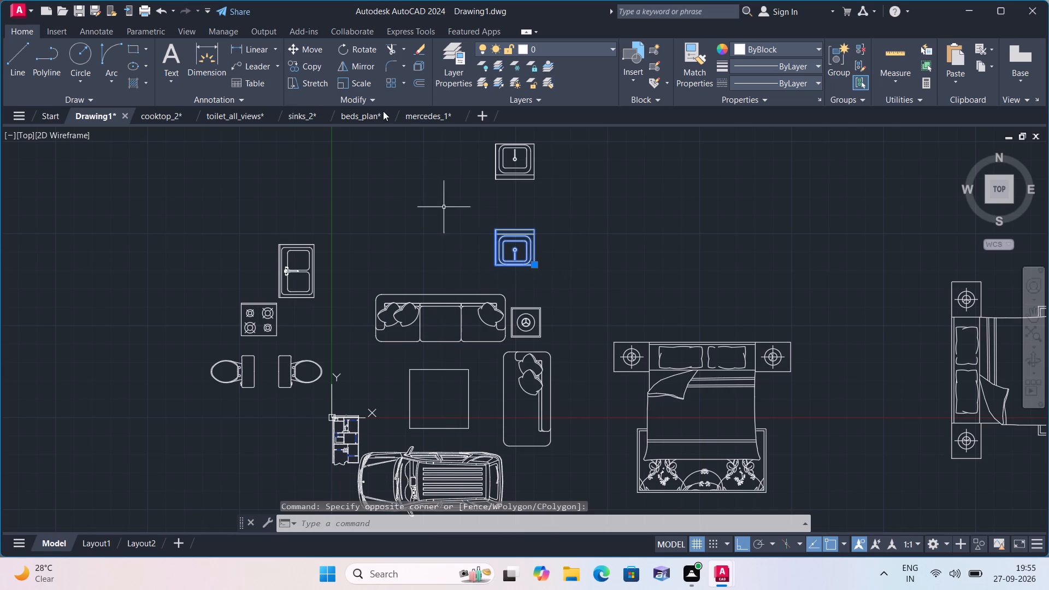
{"action": "left_click", "coordinate": [363, 48]}
{"action": "left_click", "coordinate": [532, 253]}
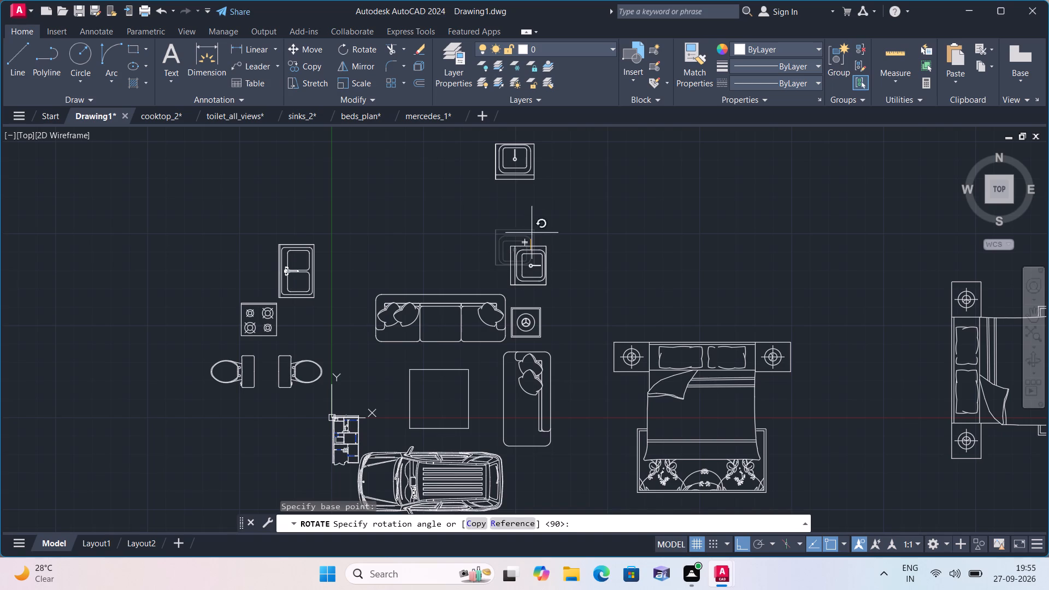
{"action": "left_click", "coordinate": [528, 206]}
Select every part of the car, including its front end, and move it southeast, clear of the floor plan.
{"action": "scroll", "coordinate": [593, 300], "scroll_direction": "down", "scroll_amount": 1}
{"action": "middle_click_drag", "start_coordinate": [592, 300], "coordinate": [576, 299]}
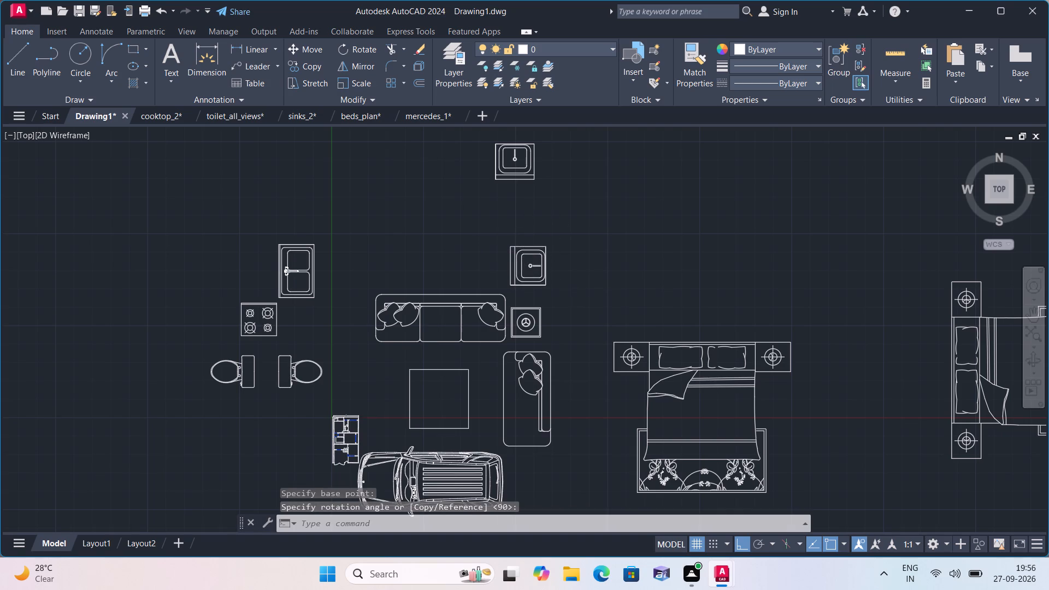
{"action": "middle_click_drag", "start_coordinate": [576, 299], "coordinate": [553, 292]}
{"action": "scroll", "coordinate": [534, 404], "scroll_direction": "up", "scroll_amount": 1}
{"action": "scroll", "coordinate": [440, 358], "scroll_direction": "up", "scroll_amount": 1}
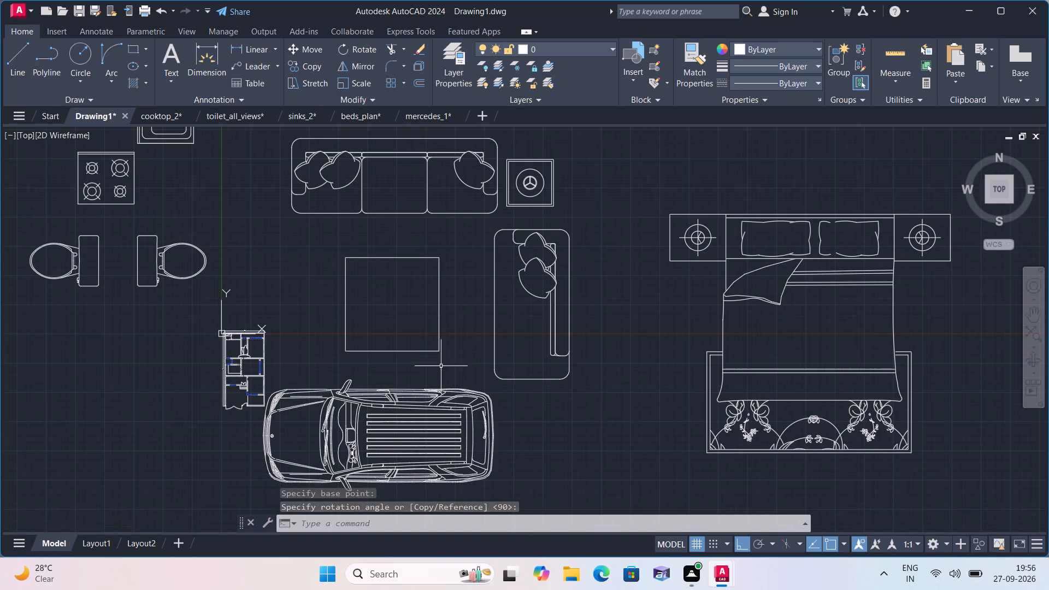
{"action": "middle_click_drag", "start_coordinate": [520, 436], "coordinate": [551, 334]}
{"action": "left_click", "coordinate": [566, 421]}
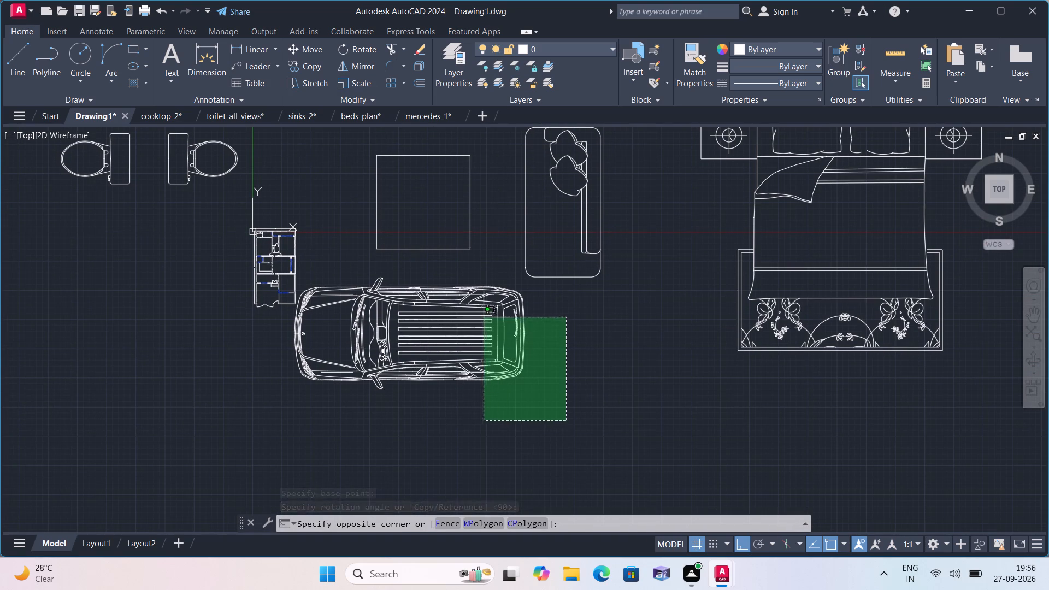
{"action": "scroll", "coordinate": [343, 295], "scroll_direction": "up", "scroll_amount": 2}
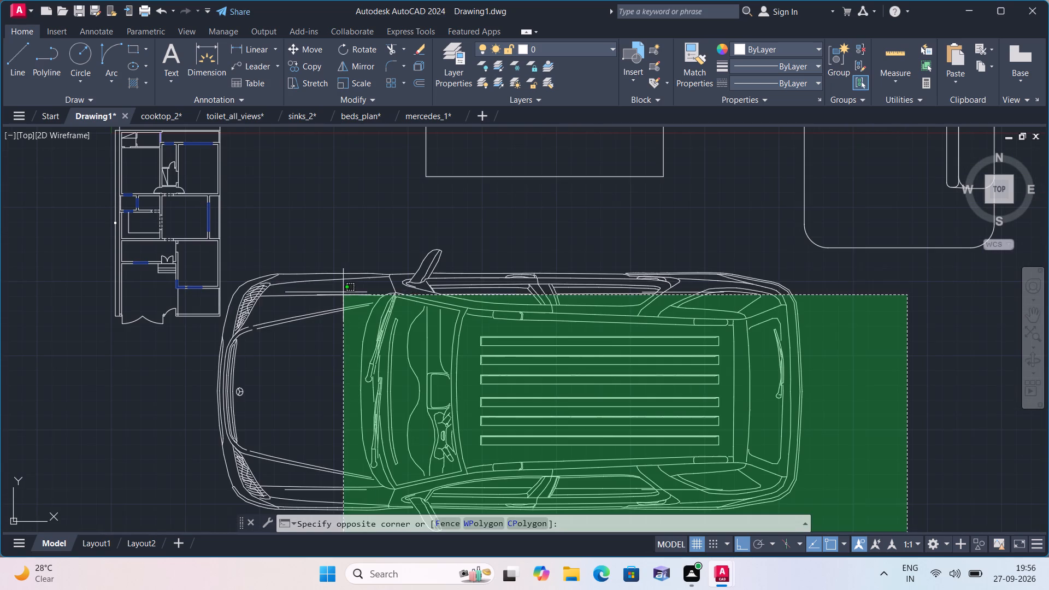
{"action": "left_click", "coordinate": [255, 257]}
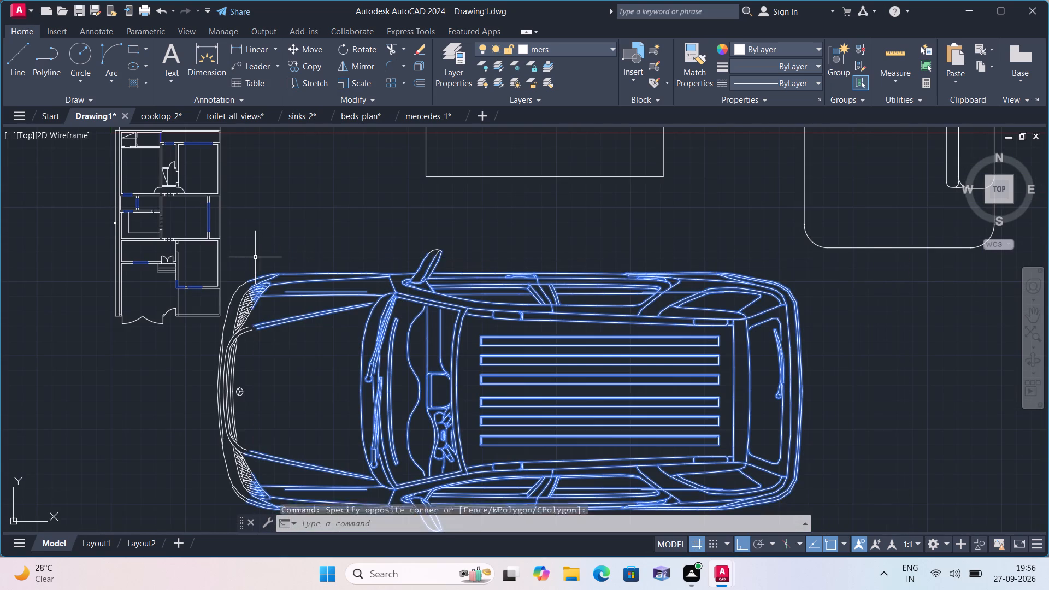
{"action": "middle_click_drag", "start_coordinate": [297, 371], "coordinate": [384, 343]}
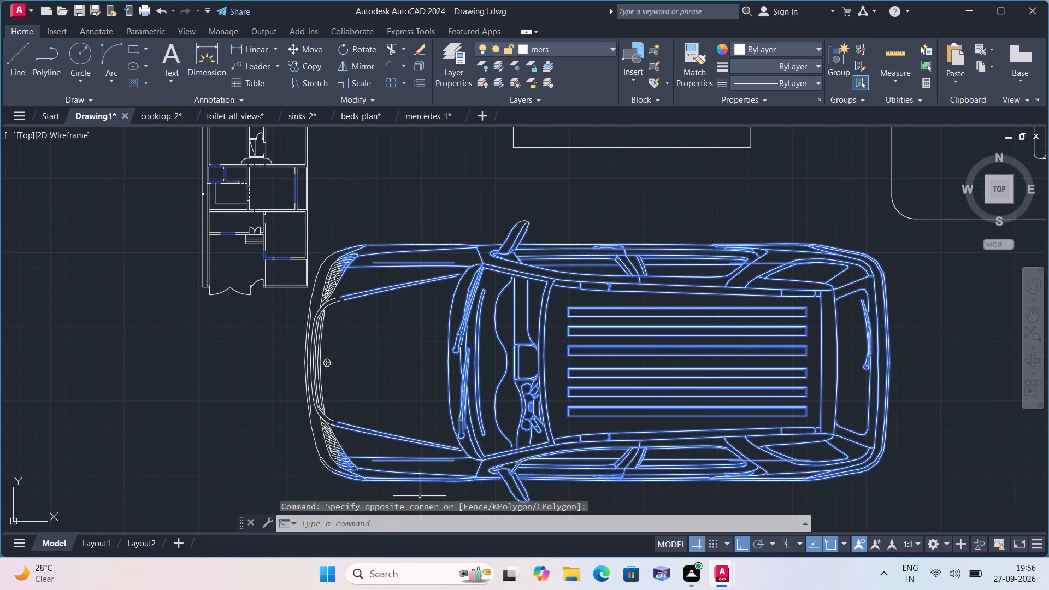
{"action": "left_click", "coordinate": [420, 497]}
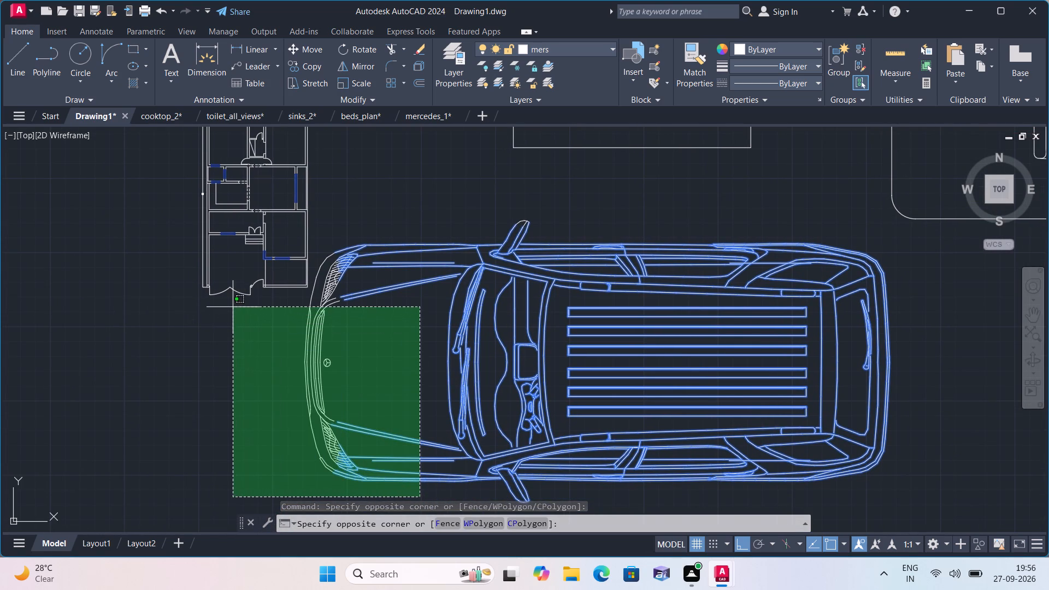
{"action": "left_click", "coordinate": [223, 307]}
{"action": "middle_click_drag", "start_coordinate": [398, 346], "coordinate": [408, 406]}
{"action": "scroll", "coordinate": [401, 414], "scroll_direction": "up", "scroll_amount": 3}
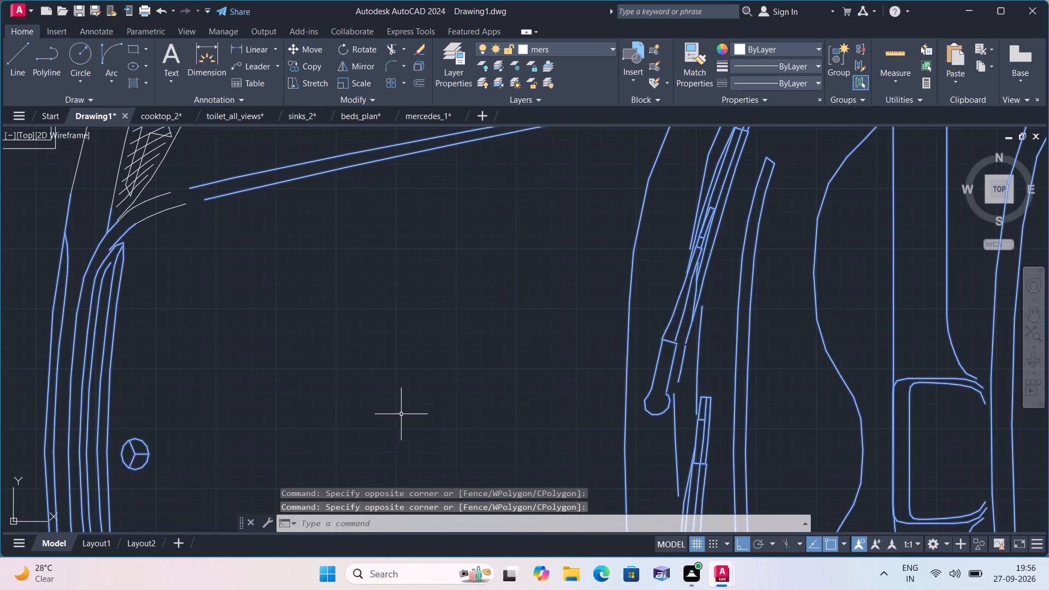
{"action": "middle_click_drag", "start_coordinate": [375, 386], "coordinate": [612, 507]}
{"action": "scroll", "coordinate": [375, 389], "scroll_direction": "down", "scroll_amount": 1}
{"action": "left_click_drag", "start_coordinate": [591, 493], "coordinate": [571, 470]}
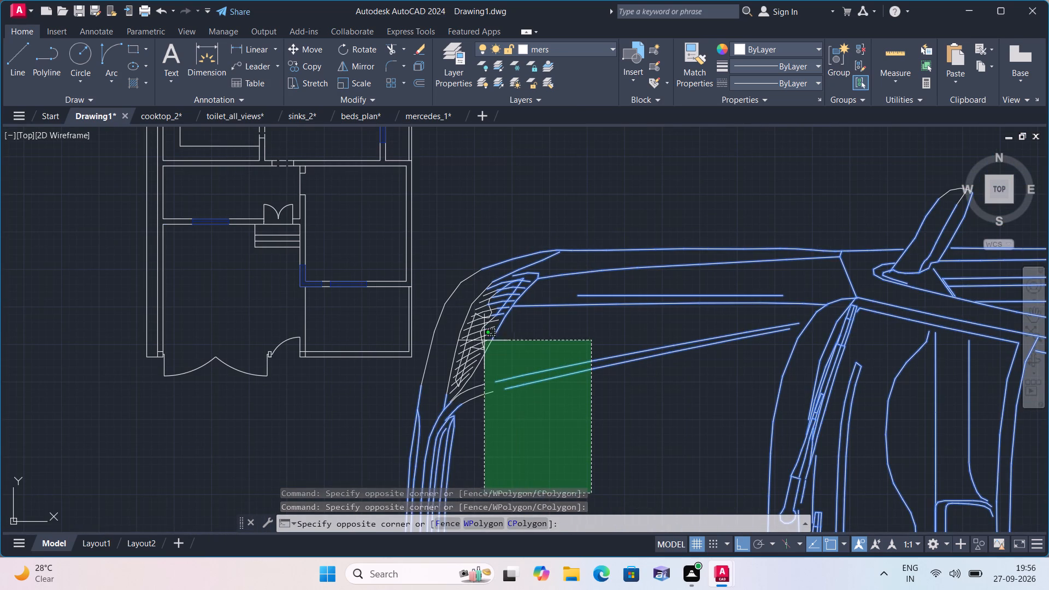
{"action": "left_click", "coordinate": [434, 262]}
{"action": "scroll", "coordinate": [524, 401], "scroll_direction": "up", "scroll_amount": 1}
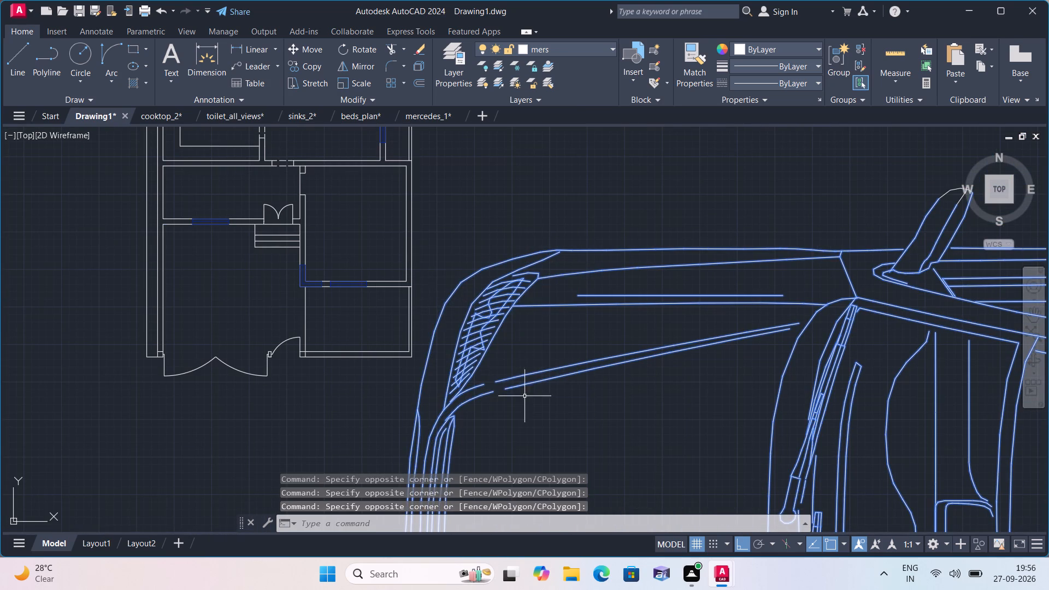
{"action": "scroll", "coordinate": [525, 406], "scroll_direction": "up", "scroll_amount": 1}
{"action": "scroll", "coordinate": [527, 406], "scroll_direction": "down", "scroll_amount": 2}
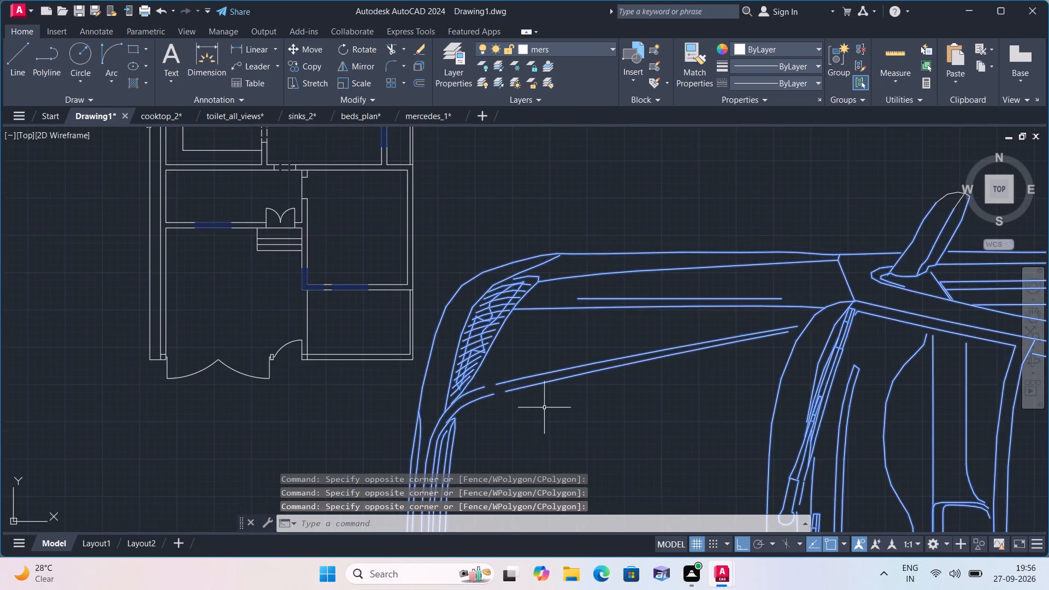
{"action": "scroll", "coordinate": [581, 408], "scroll_direction": "down", "scroll_amount": 1}
{"action": "middle_click_drag", "start_coordinate": [581, 408], "coordinate": [488, 349]}
{"action": "scroll", "coordinate": [456, 331], "scroll_direction": "down", "scroll_amount": 2}
{"action": "scroll", "coordinate": [529, 300], "scroll_direction": "up", "scroll_amount": 2}
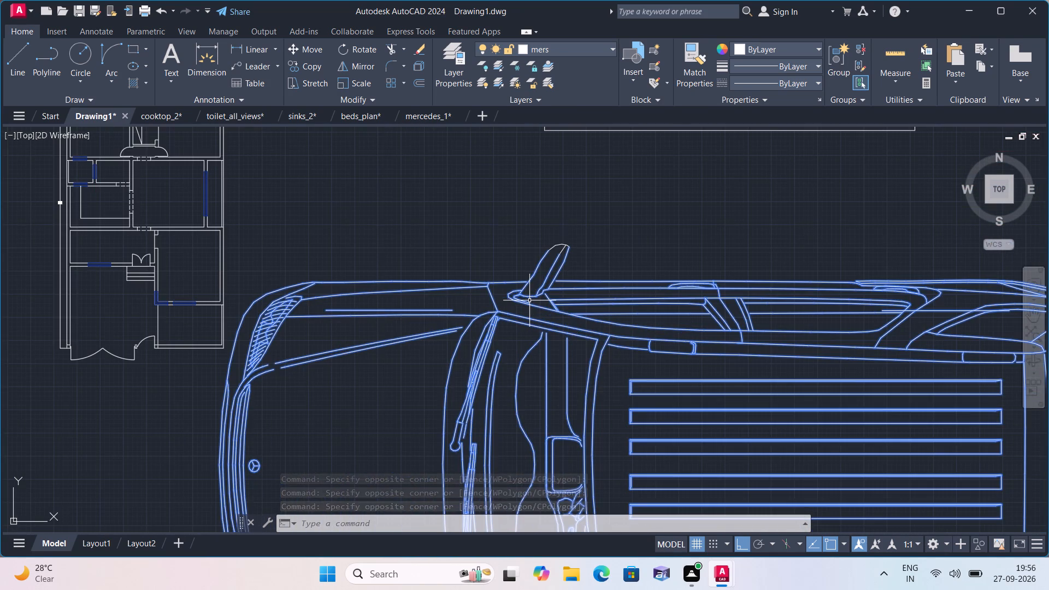
{"action": "scroll", "coordinate": [726, 371], "scroll_direction": "down", "scroll_amount": 1}
{"action": "middle_click_drag", "start_coordinate": [722, 371], "coordinate": [674, 341]}
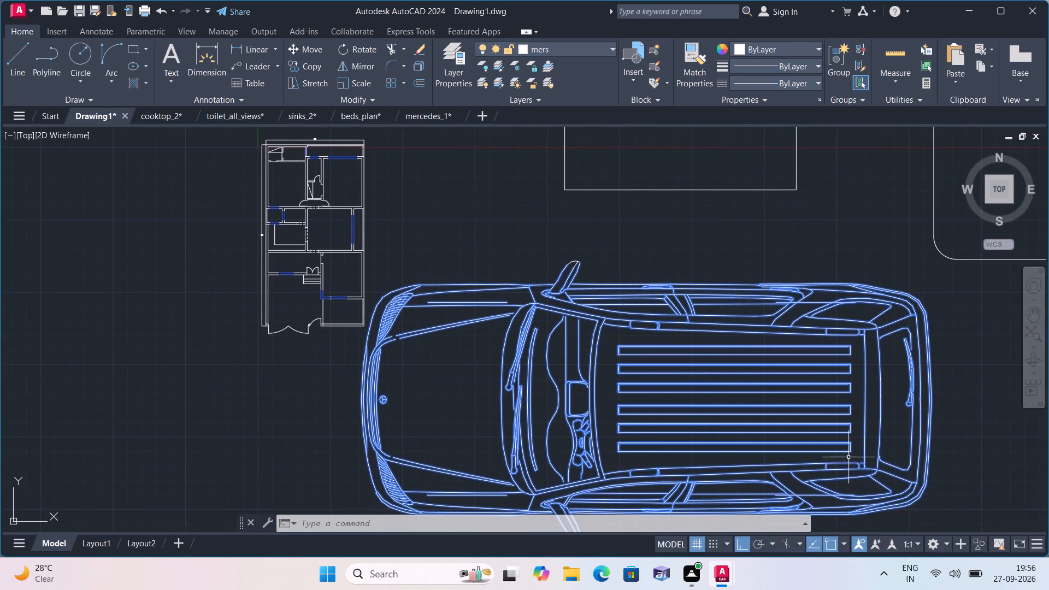
{"action": "scroll", "coordinate": [861, 452], "scroll_direction": "down", "scroll_amount": 2}
{"action": "middle_click_drag", "start_coordinate": [845, 444], "coordinate": [795, 416]}
{"action": "left_click", "coordinate": [862, 479]}
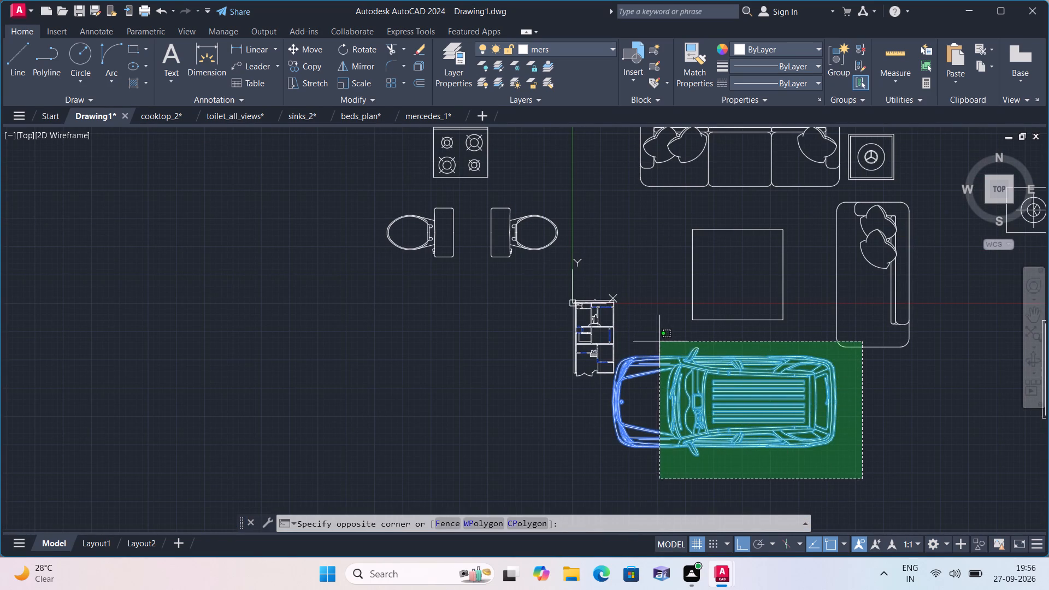
{"action": "left_click", "coordinate": [629, 355]}
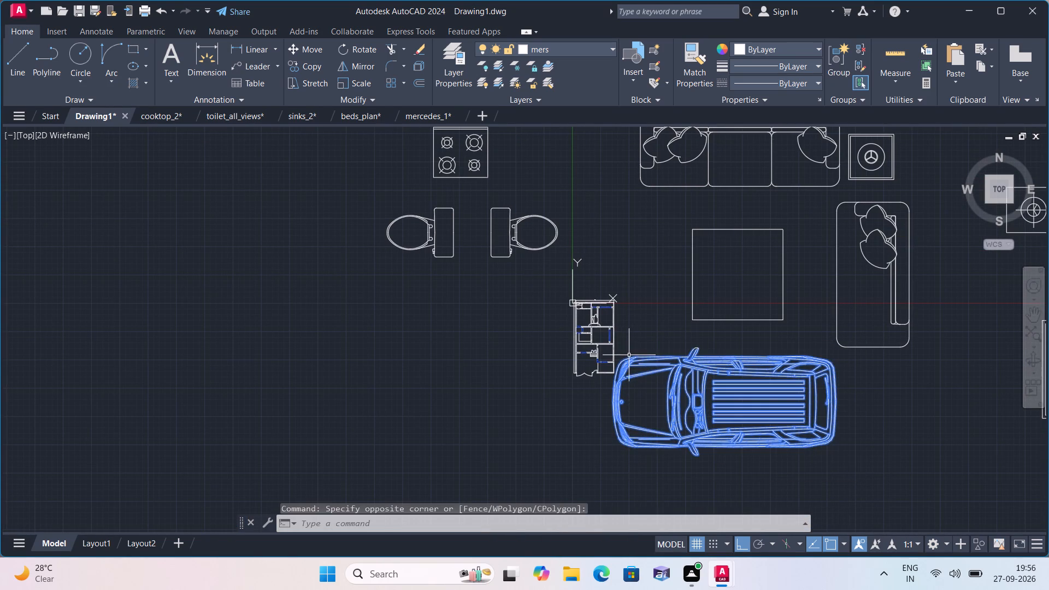
{"action": "left_click", "coordinate": [672, 345]}
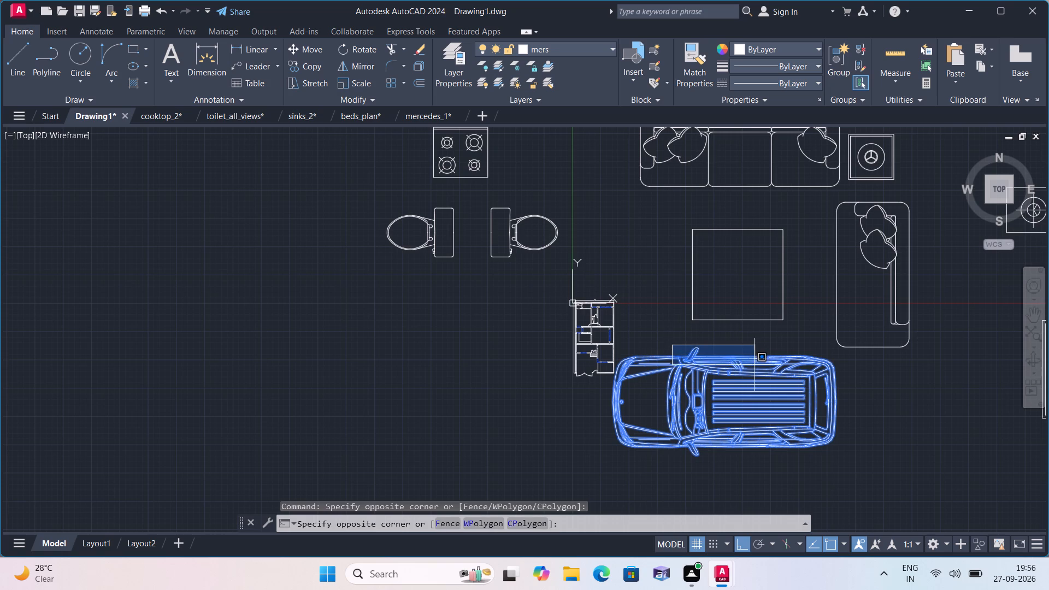
{"action": "left_click", "coordinate": [772, 383]}
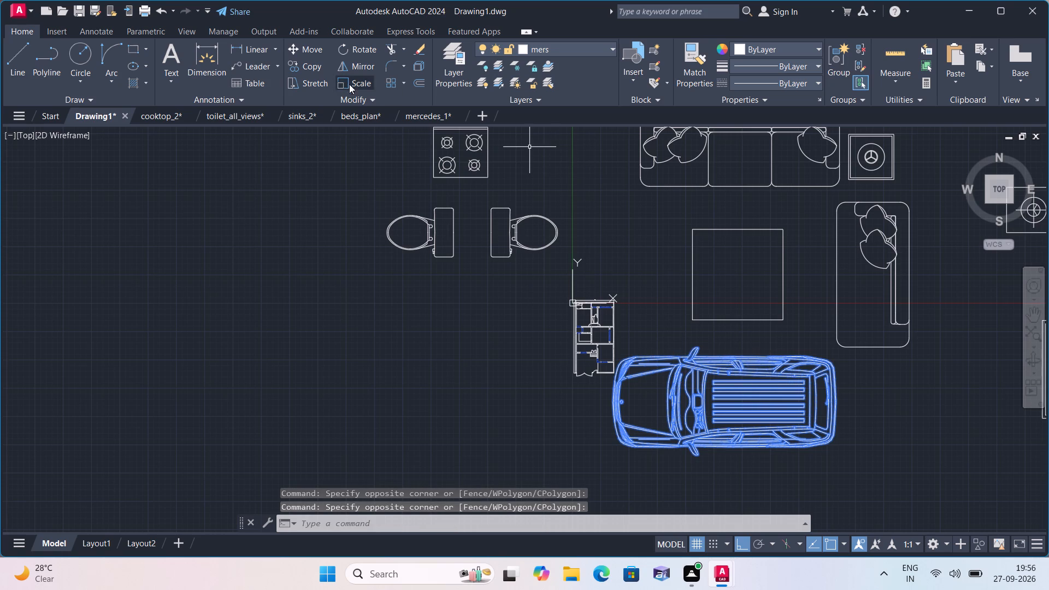
{"action": "left_click", "coordinate": [308, 48]}
{"action": "left_click_drag", "start_coordinate": [686, 368], "coordinate": [694, 390]}
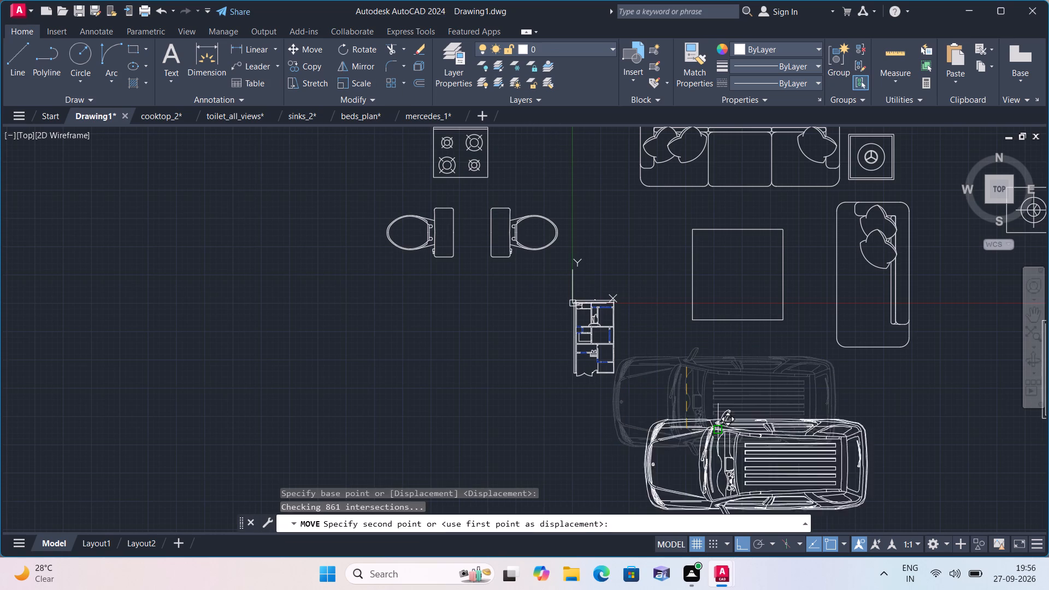
{"action": "middle_click_drag", "start_coordinate": [718, 446], "coordinate": [657, 307]}
{"action": "left_click", "coordinate": [681, 306]}
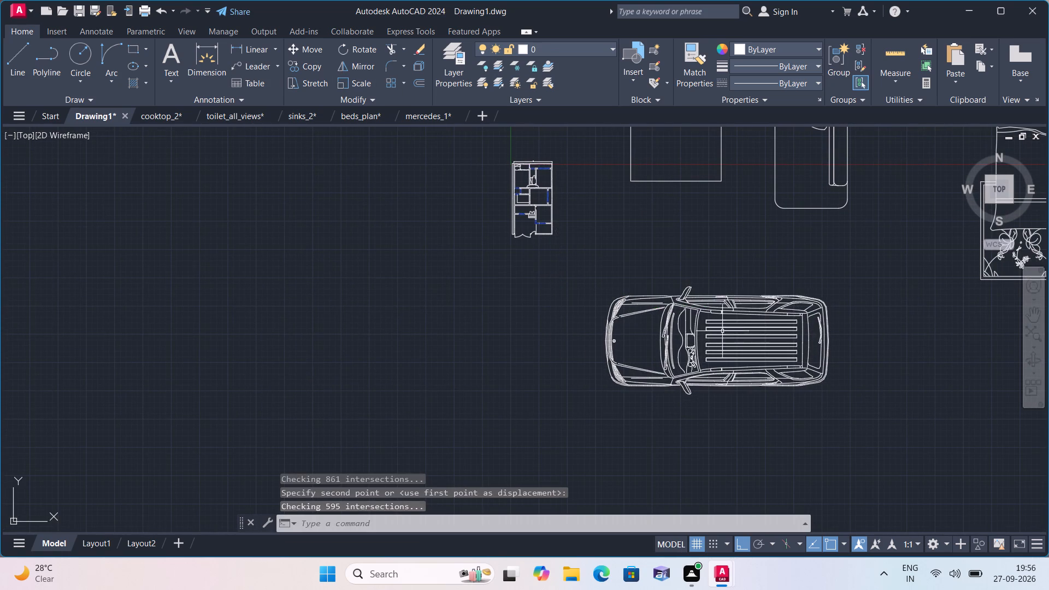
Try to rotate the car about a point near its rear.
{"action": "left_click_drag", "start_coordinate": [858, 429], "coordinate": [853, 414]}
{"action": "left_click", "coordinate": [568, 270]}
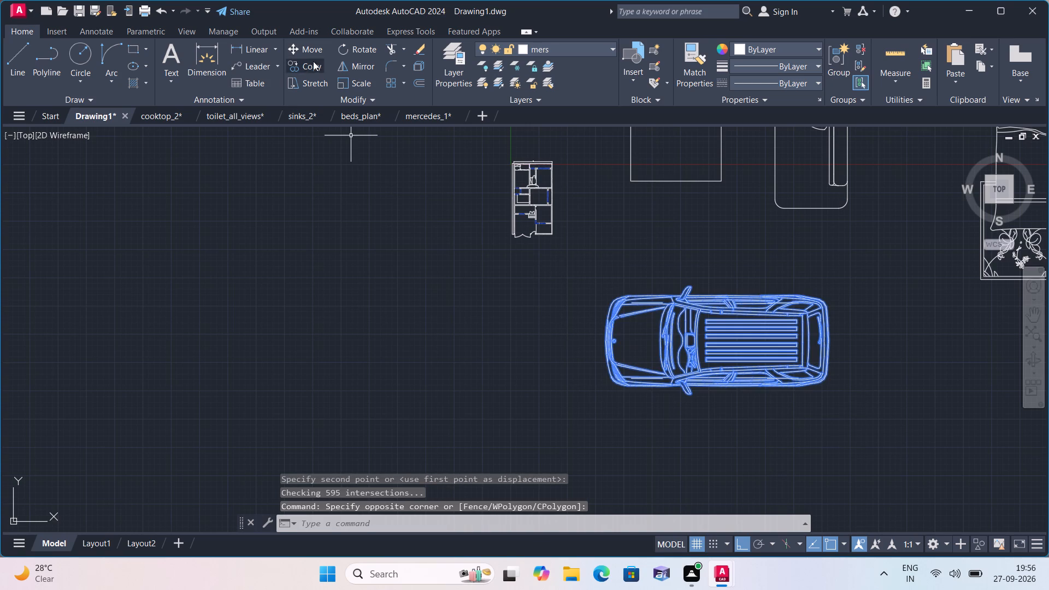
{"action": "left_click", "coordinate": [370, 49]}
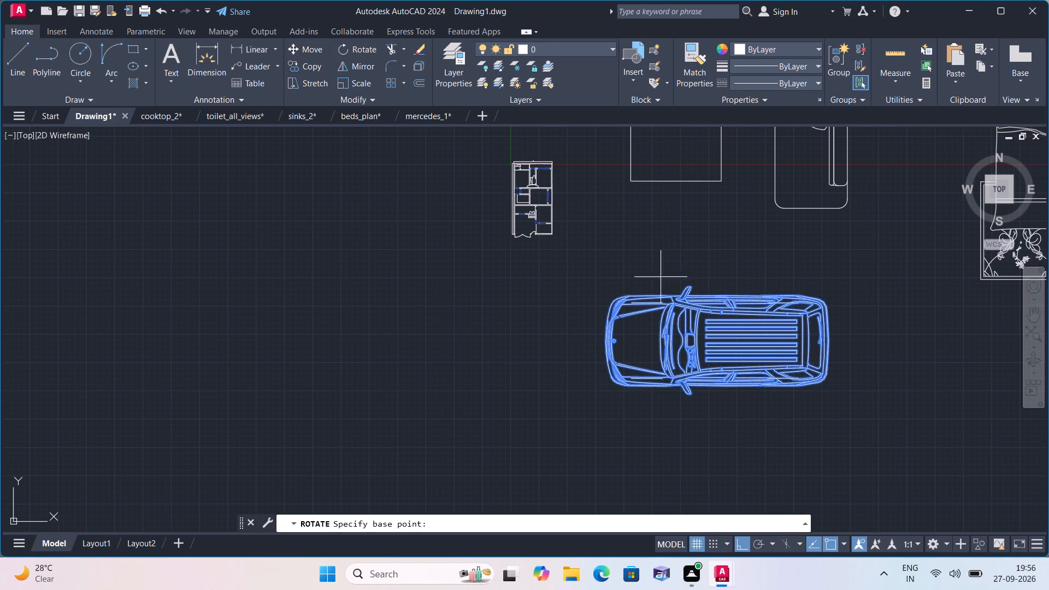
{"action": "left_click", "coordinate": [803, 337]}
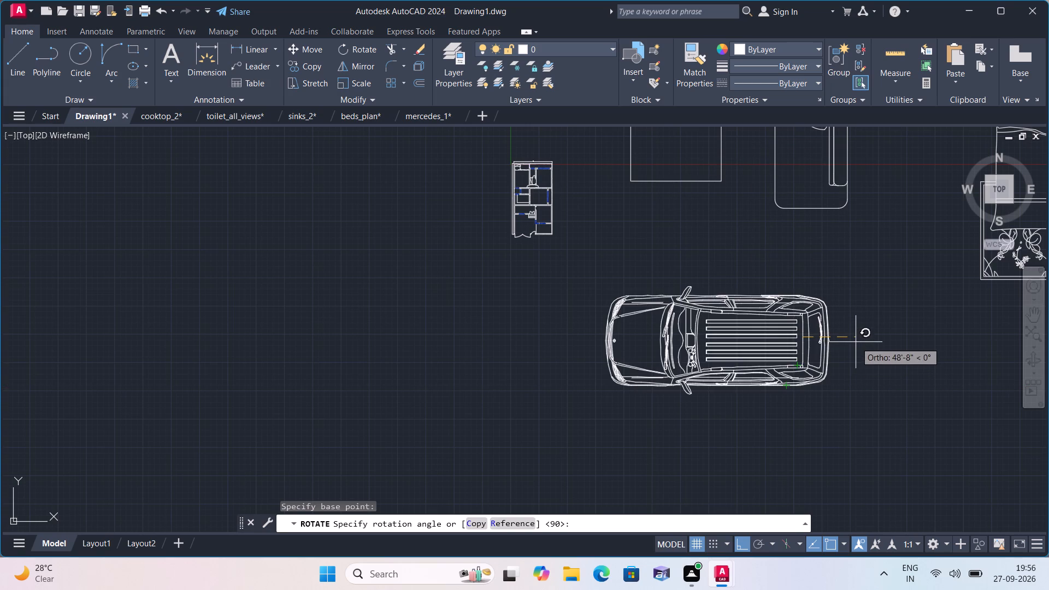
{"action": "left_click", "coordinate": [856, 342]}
Move the whole car straight south, farther away from the floor plan and furniture.
{"action": "left_click_drag", "start_coordinate": [871, 426], "coordinate": [866, 406]}
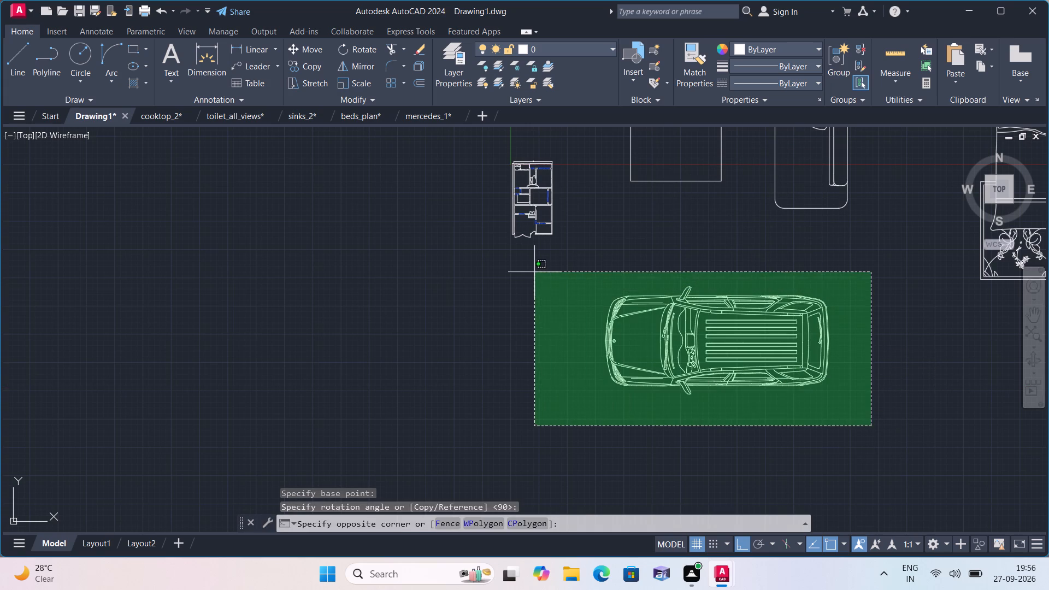
{"action": "left_click", "coordinate": [534, 272]}
{"action": "left_click", "coordinate": [316, 51]}
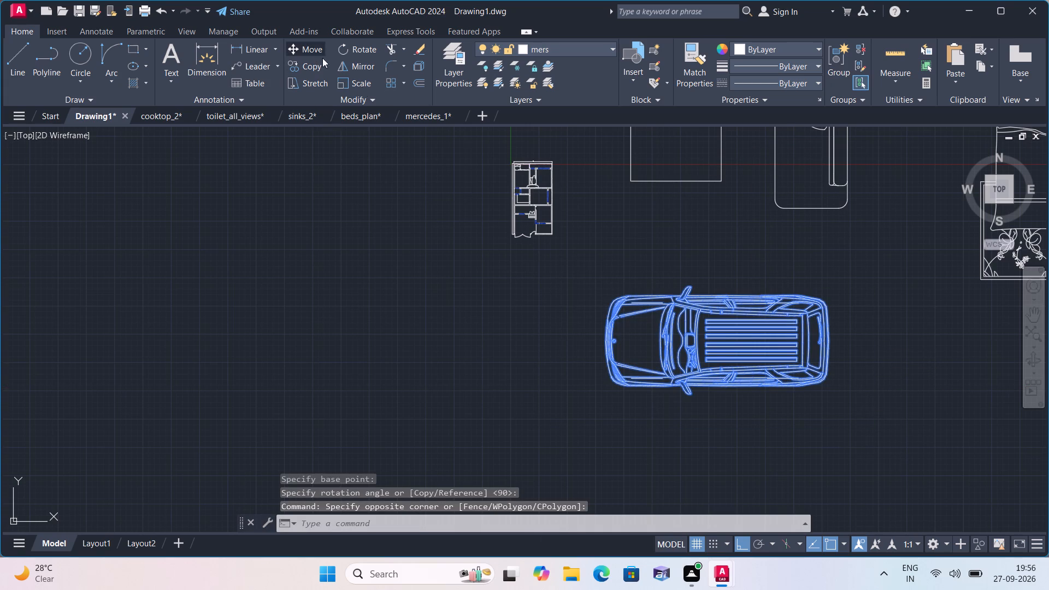
{"action": "left_click", "coordinate": [685, 314]}
{"action": "middle_click_drag", "start_coordinate": [686, 373], "coordinate": [681, 258]}
{"action": "scroll", "coordinate": [681, 283], "scroll_direction": "down", "scroll_amount": 1}
{"action": "left_click", "coordinate": [686, 318]}
Rotate the car 90° clockwise about a point near its rear so its front faces north.
{"action": "left_click_drag", "start_coordinate": [812, 411], "coordinate": [802, 396]}
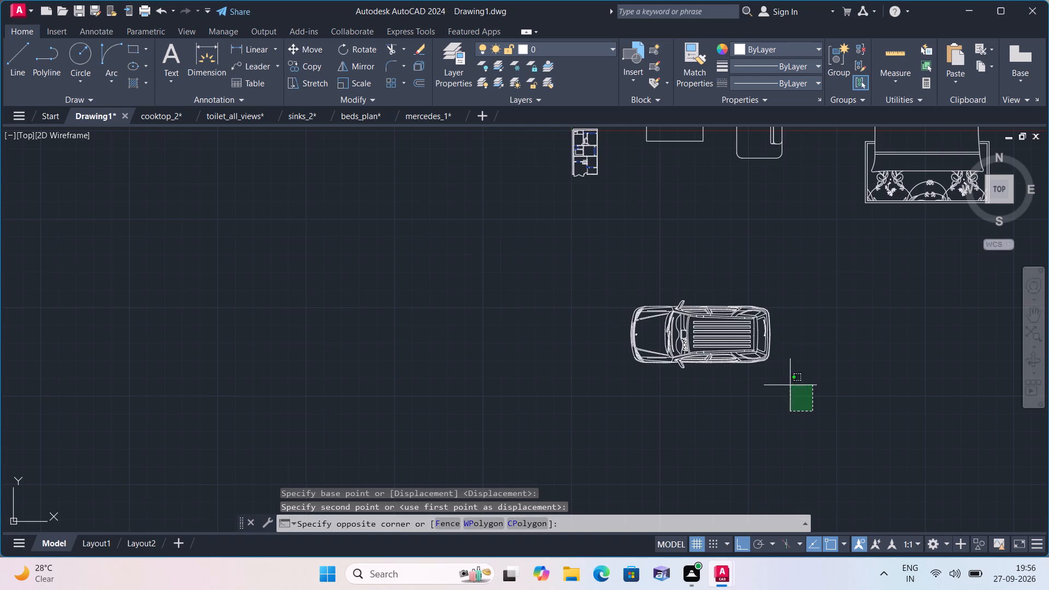
{"action": "left_click", "coordinate": [540, 267]}
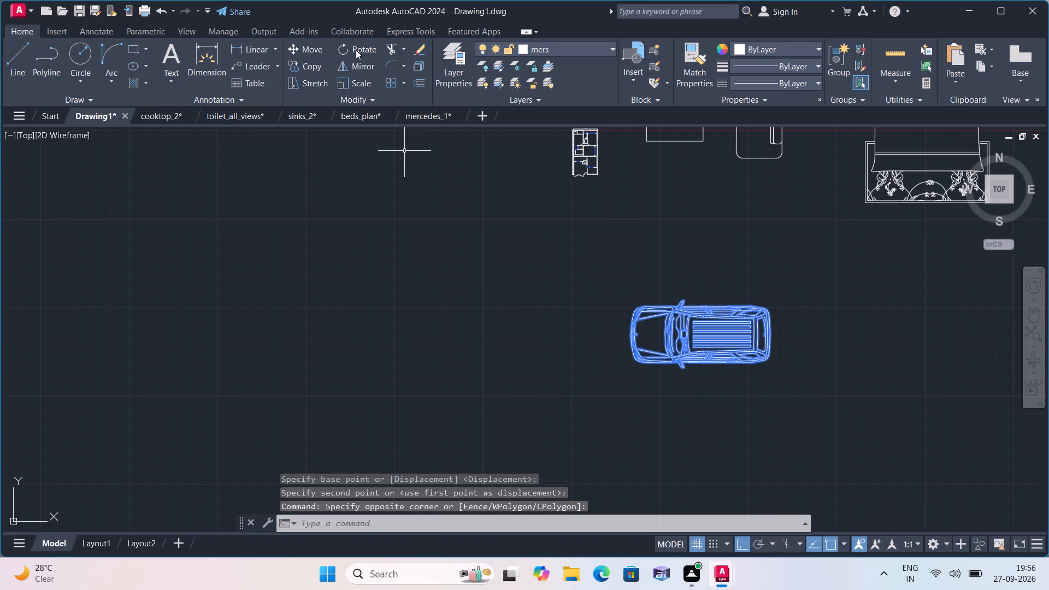
{"action": "left_click", "coordinate": [357, 50]}
{"action": "left_click_drag", "start_coordinate": [734, 324], "coordinate": [733, 334]}
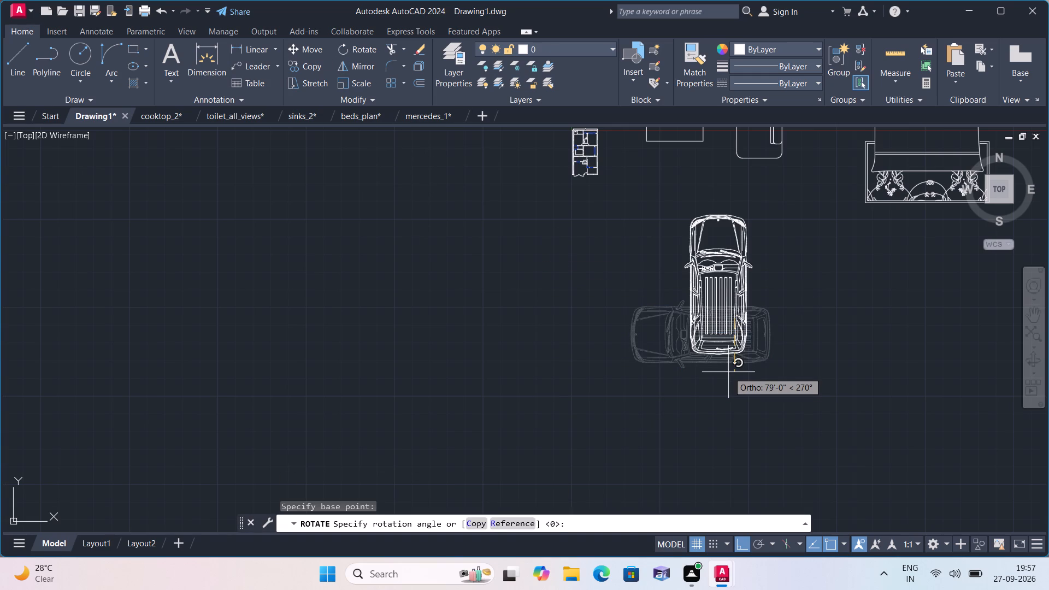
{"action": "left_click", "coordinate": [734, 403]}
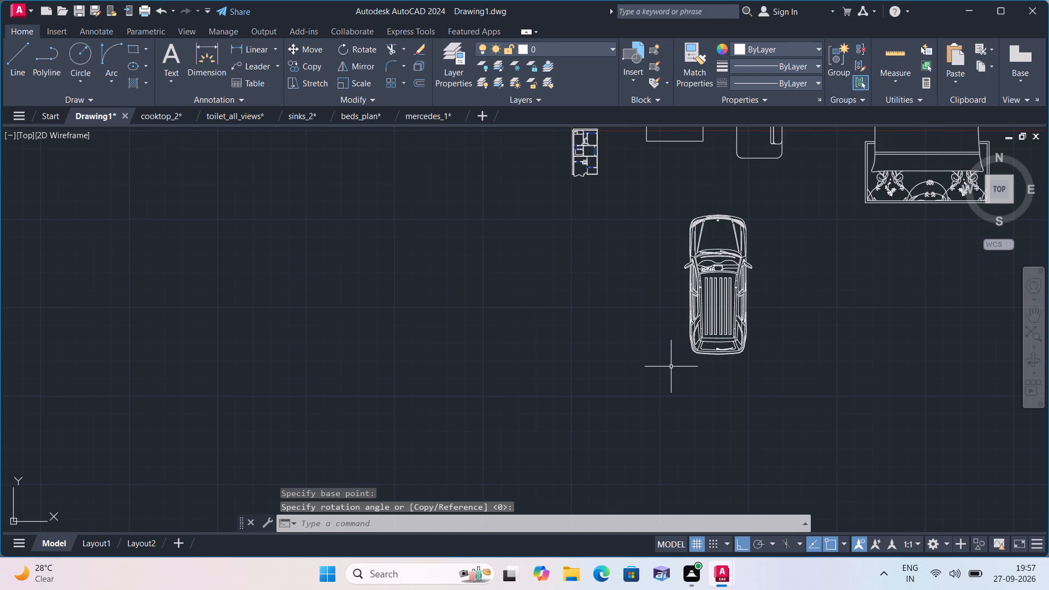
Move the whole living-room set (both sofas, side table and square table) straight east, past the two beds.
{"action": "middle_click_drag", "start_coordinate": [665, 367], "coordinate": [580, 450]}
{"action": "scroll", "coordinate": [580, 451], "scroll_direction": "down", "scroll_amount": 1}
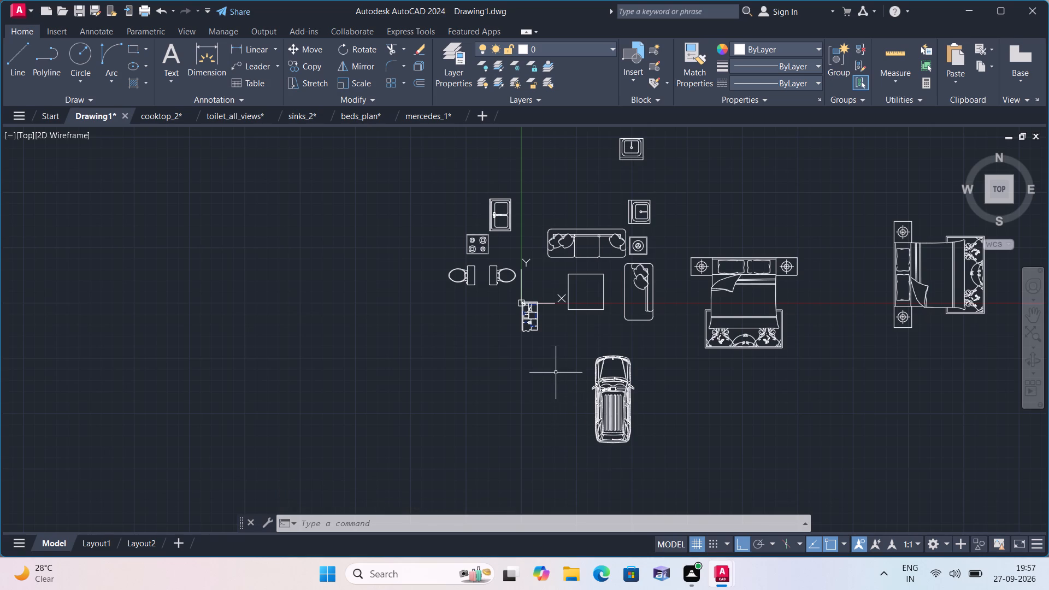
{"action": "middle_click_drag", "start_coordinate": [535, 362], "coordinate": [499, 424]}
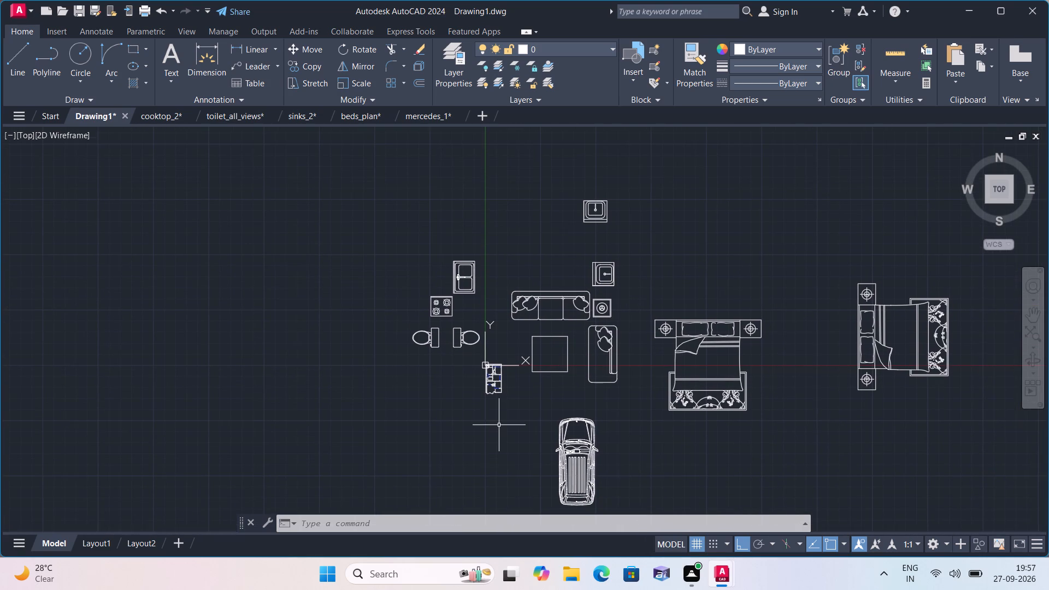
{"action": "middle_click_drag", "start_coordinate": [526, 378], "coordinate": [514, 454]}
{"action": "scroll", "coordinate": [544, 446], "scroll_direction": "up", "scroll_amount": 1}
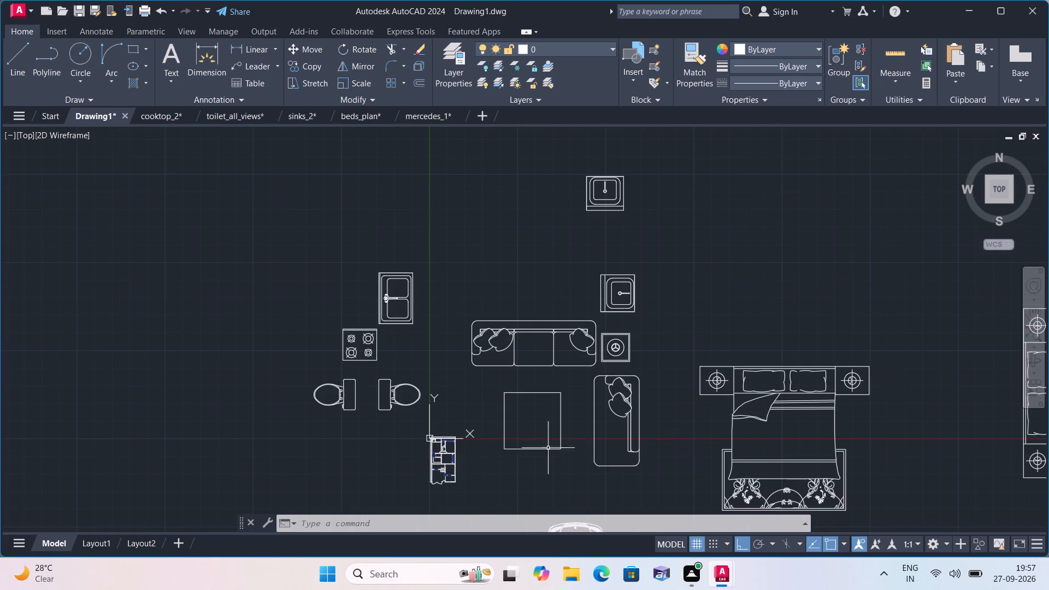
{"action": "scroll", "coordinate": [628, 477], "scroll_direction": "up", "scroll_amount": 1}
{"action": "left_click", "coordinate": [648, 476]}
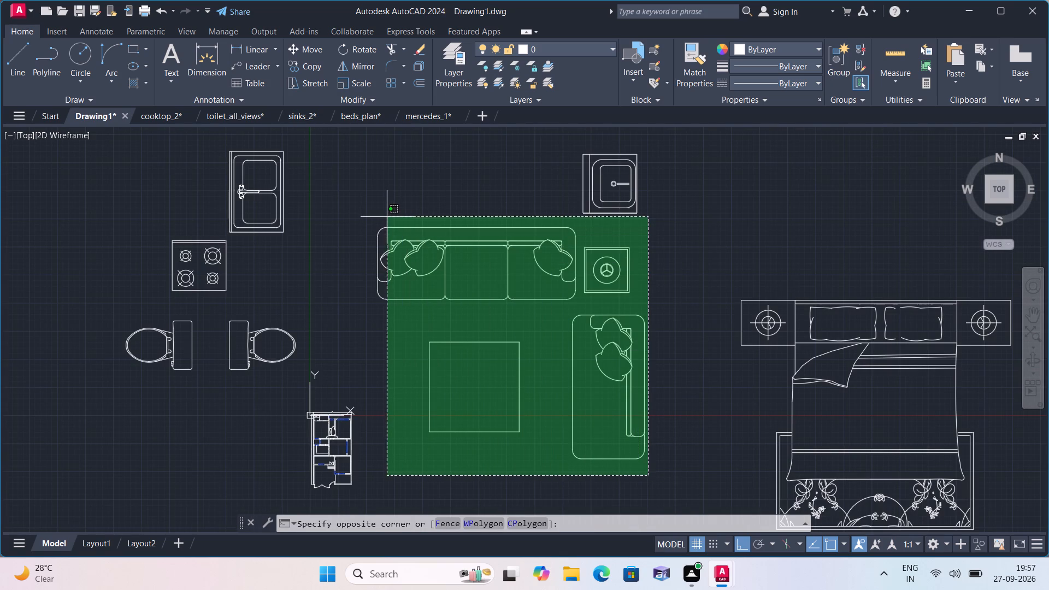
{"action": "left_click", "coordinate": [378, 216]}
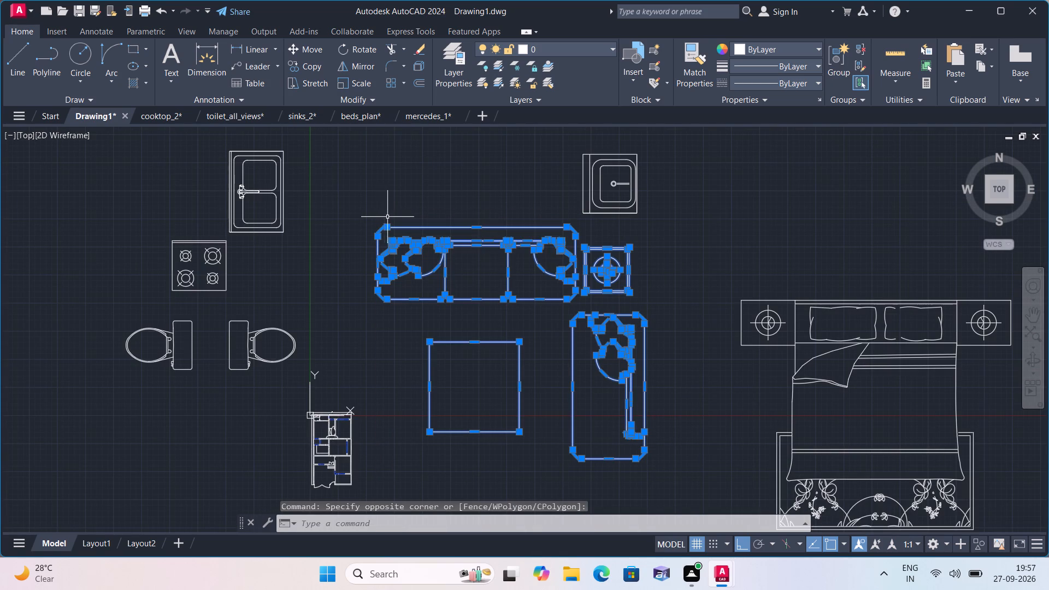
{"action": "left_click_drag", "start_coordinate": [303, 47], "coordinate": [315, 73]}
{"action": "left_click_drag", "start_coordinate": [563, 303], "coordinate": [554, 310]}
{"action": "left_click", "coordinate": [509, 380]}
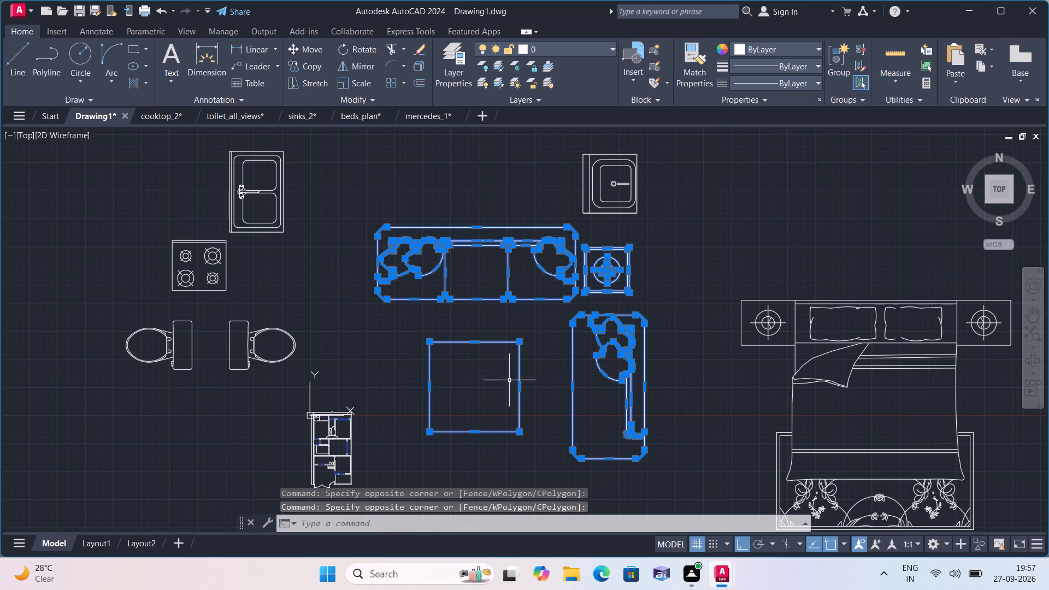
{"action": "left_click", "coordinate": [315, 49]}
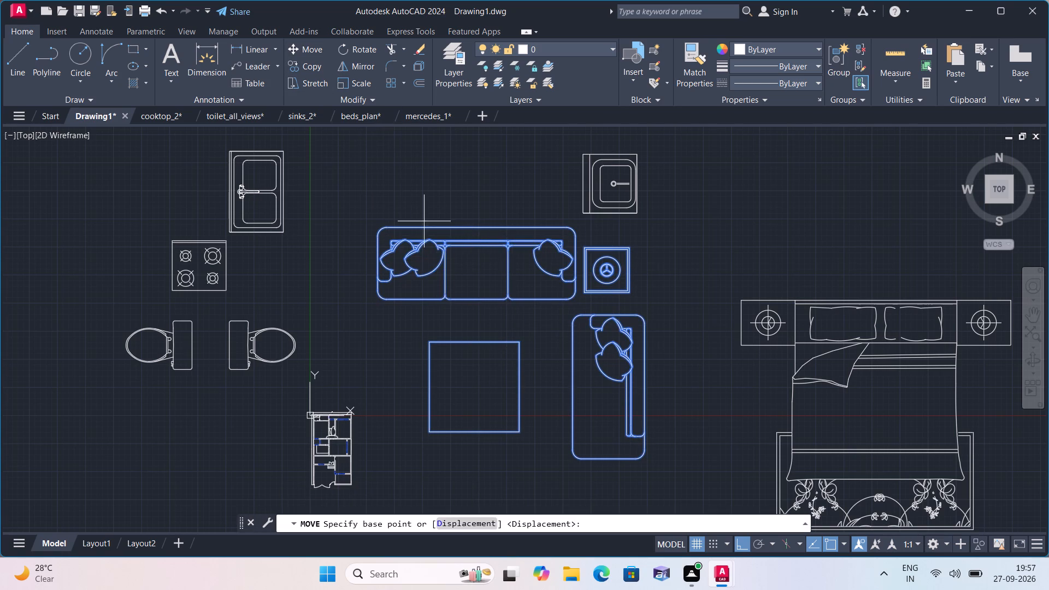
{"action": "left_click", "coordinate": [463, 331]}
{"action": "scroll", "coordinate": [630, 305], "scroll_direction": "down", "scroll_amount": 1}
{"action": "middle_click_drag", "start_coordinate": [629, 306], "coordinate": [406, 398]}
{"action": "scroll", "coordinate": [323, 397], "scroll_direction": "down", "scroll_amount": 1}
{"action": "scroll", "coordinate": [857, 332], "scroll_direction": "down", "scroll_amount": 1}
{"action": "middle_click_drag", "start_coordinate": [857, 332], "coordinate": [779, 319]}
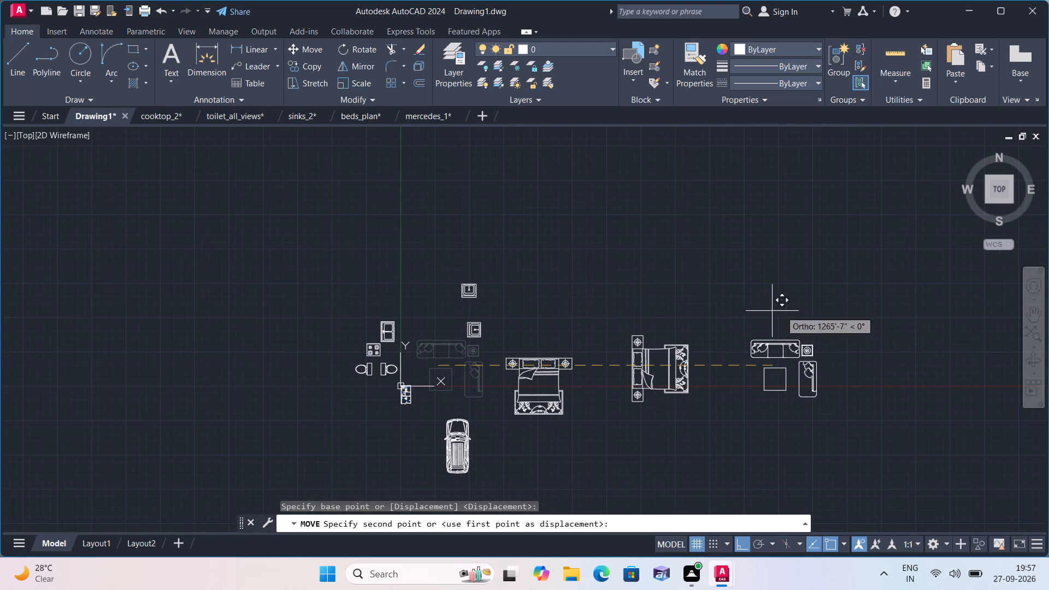
{"action": "left_click", "coordinate": [835, 310]}
Mirror the living-room set about a horizontal line just south of it, keeping the original.
{"action": "left_click_drag", "start_coordinate": [954, 449], "coordinate": [933, 429]}
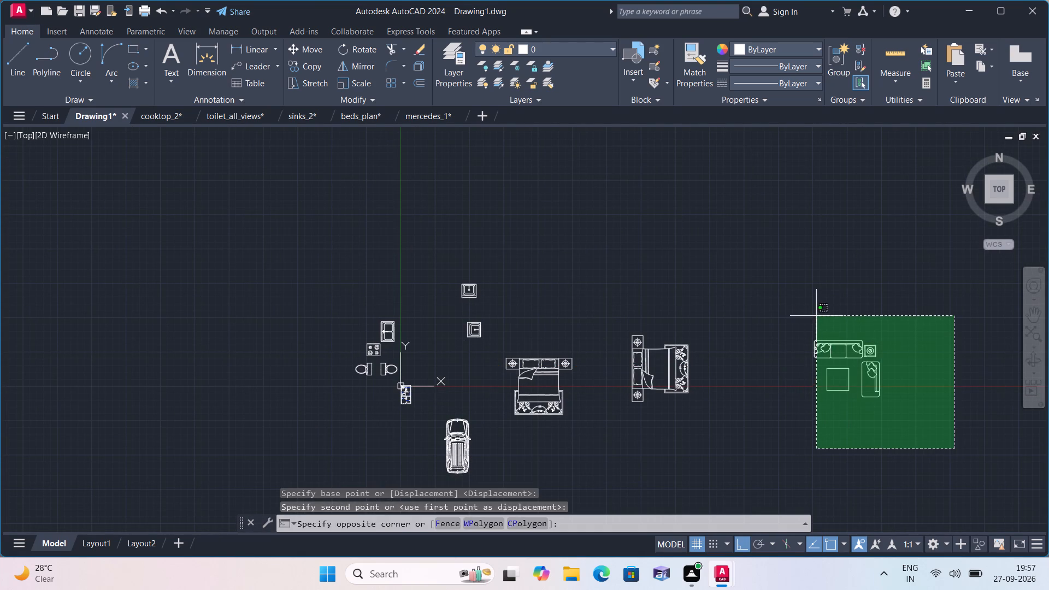
{"action": "left_click", "coordinate": [767, 286]}
{"action": "left_click", "coordinate": [361, 66]}
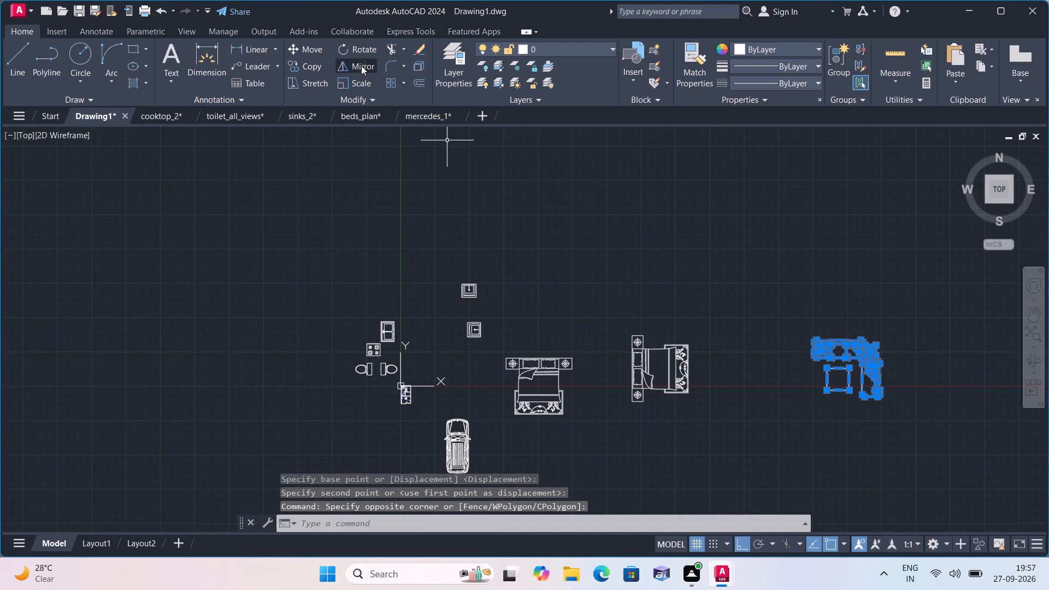
{"action": "left_click", "coordinate": [813, 424]}
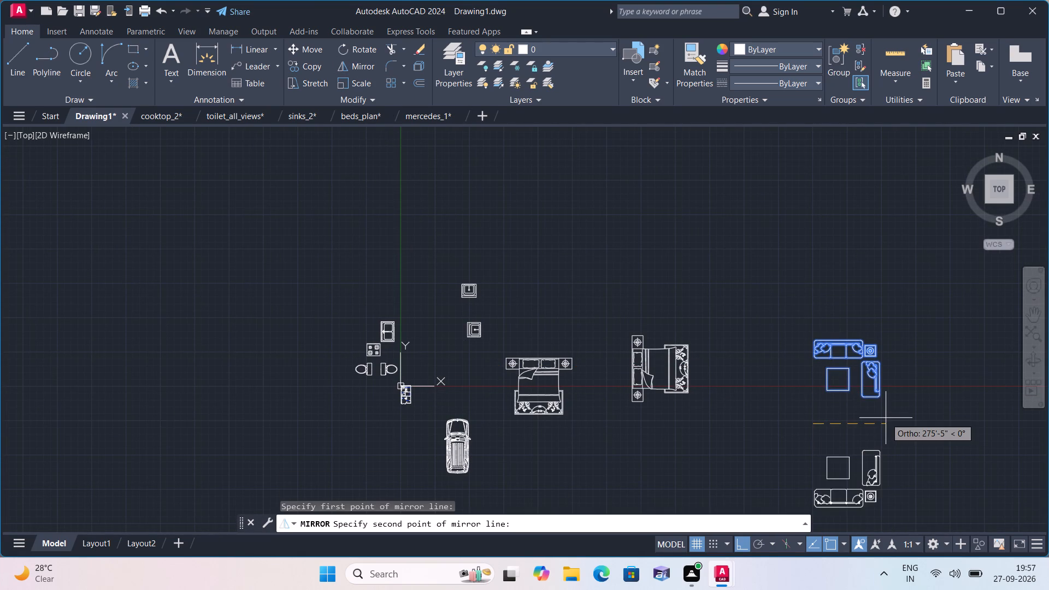
{"action": "left_click", "coordinate": [932, 420]}
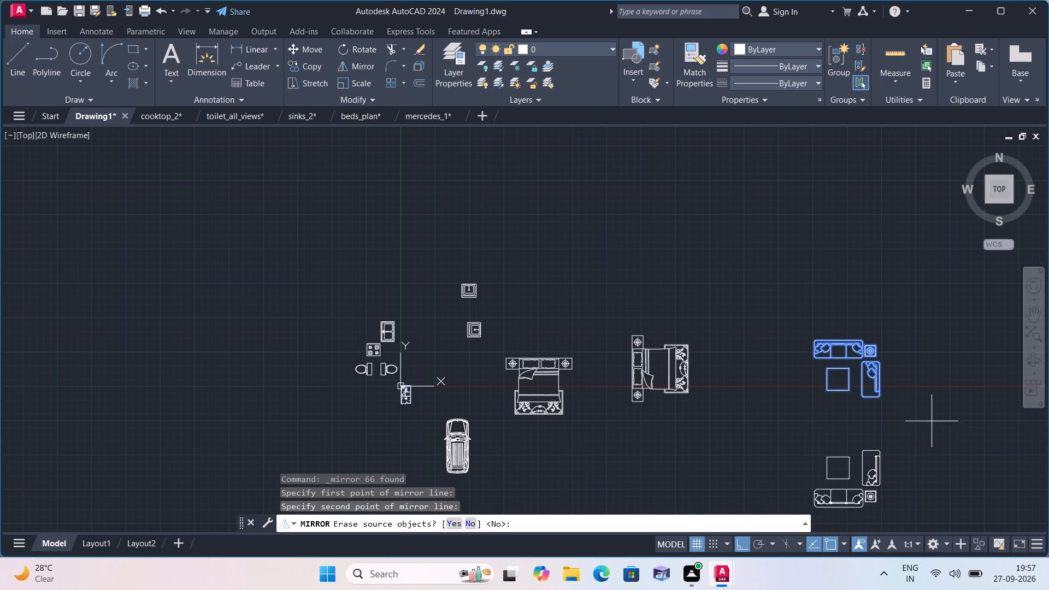
{"action": "left_click", "coordinate": [468, 522]}
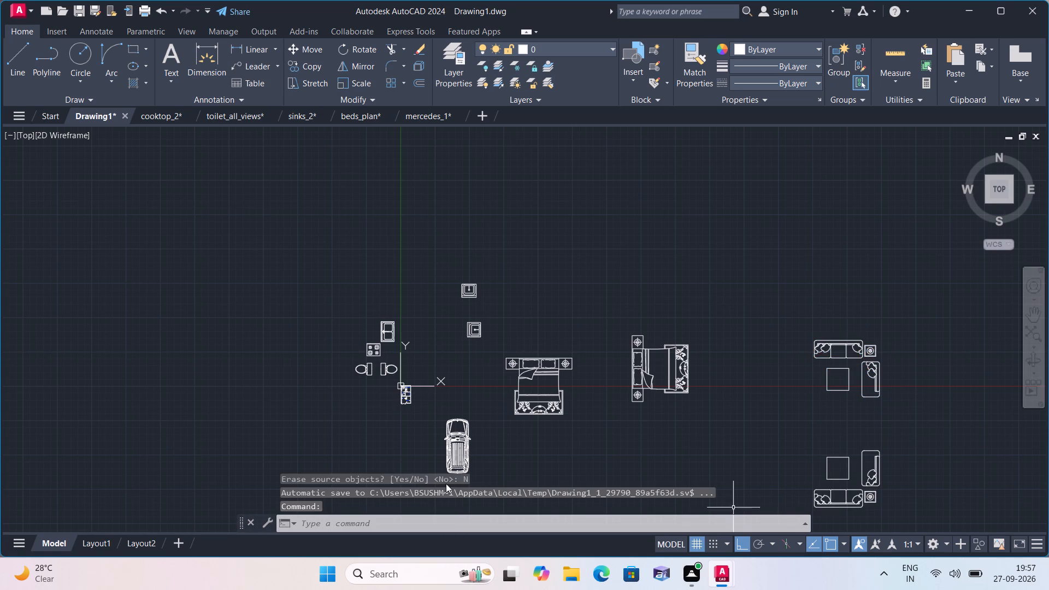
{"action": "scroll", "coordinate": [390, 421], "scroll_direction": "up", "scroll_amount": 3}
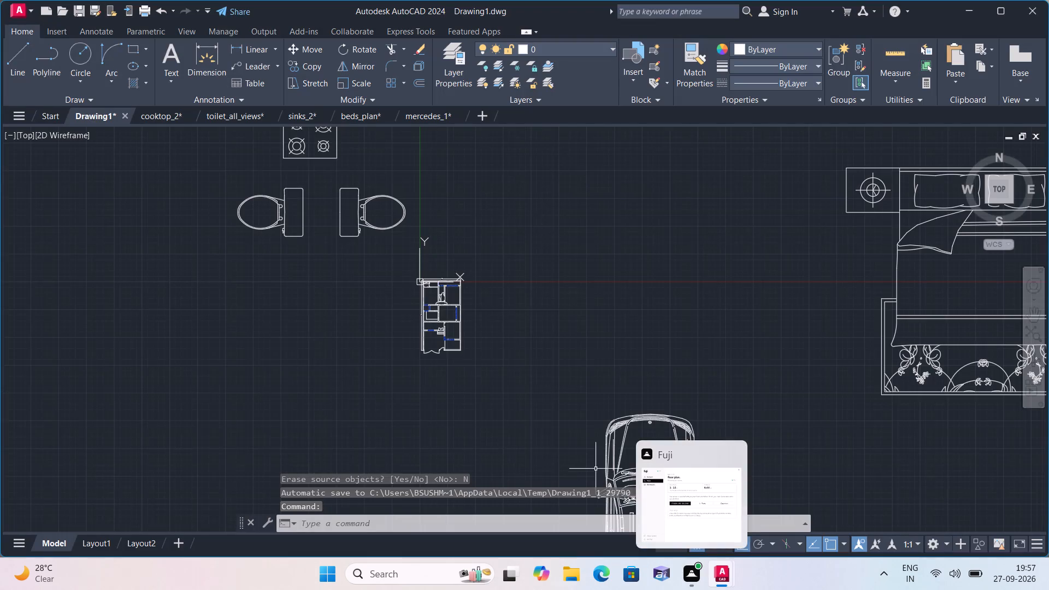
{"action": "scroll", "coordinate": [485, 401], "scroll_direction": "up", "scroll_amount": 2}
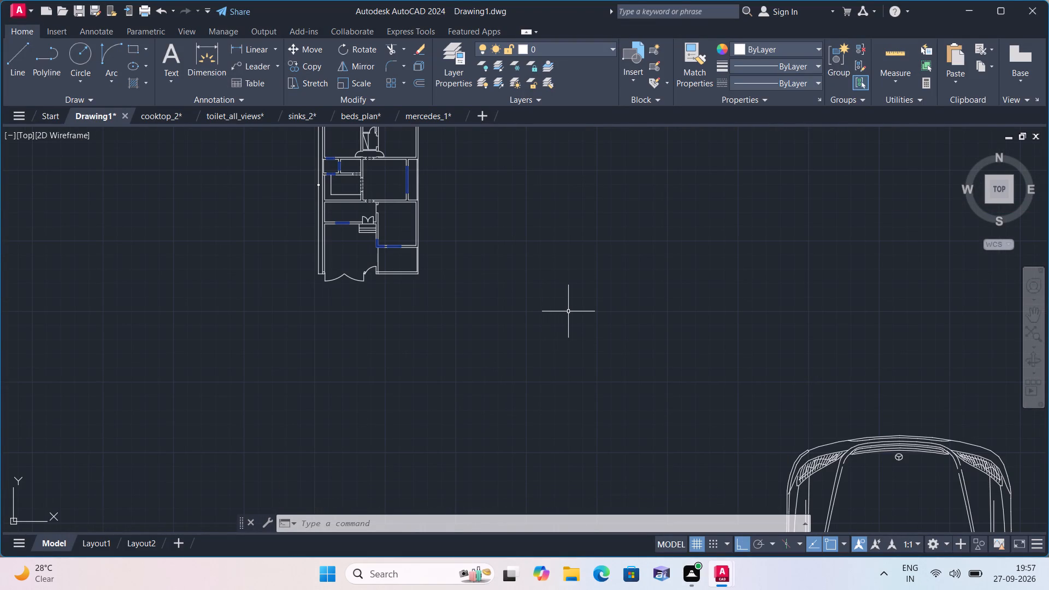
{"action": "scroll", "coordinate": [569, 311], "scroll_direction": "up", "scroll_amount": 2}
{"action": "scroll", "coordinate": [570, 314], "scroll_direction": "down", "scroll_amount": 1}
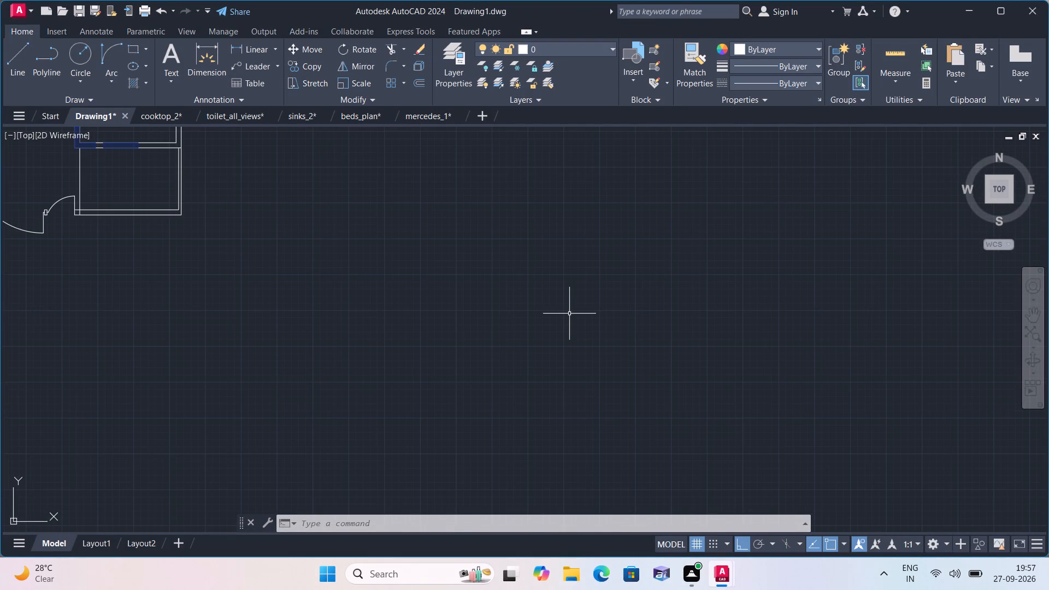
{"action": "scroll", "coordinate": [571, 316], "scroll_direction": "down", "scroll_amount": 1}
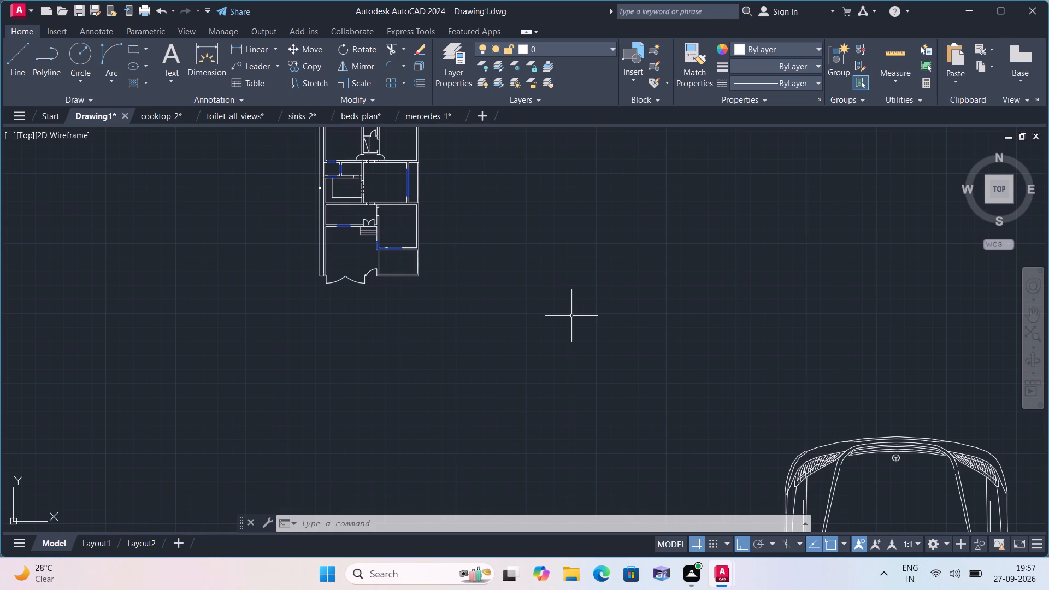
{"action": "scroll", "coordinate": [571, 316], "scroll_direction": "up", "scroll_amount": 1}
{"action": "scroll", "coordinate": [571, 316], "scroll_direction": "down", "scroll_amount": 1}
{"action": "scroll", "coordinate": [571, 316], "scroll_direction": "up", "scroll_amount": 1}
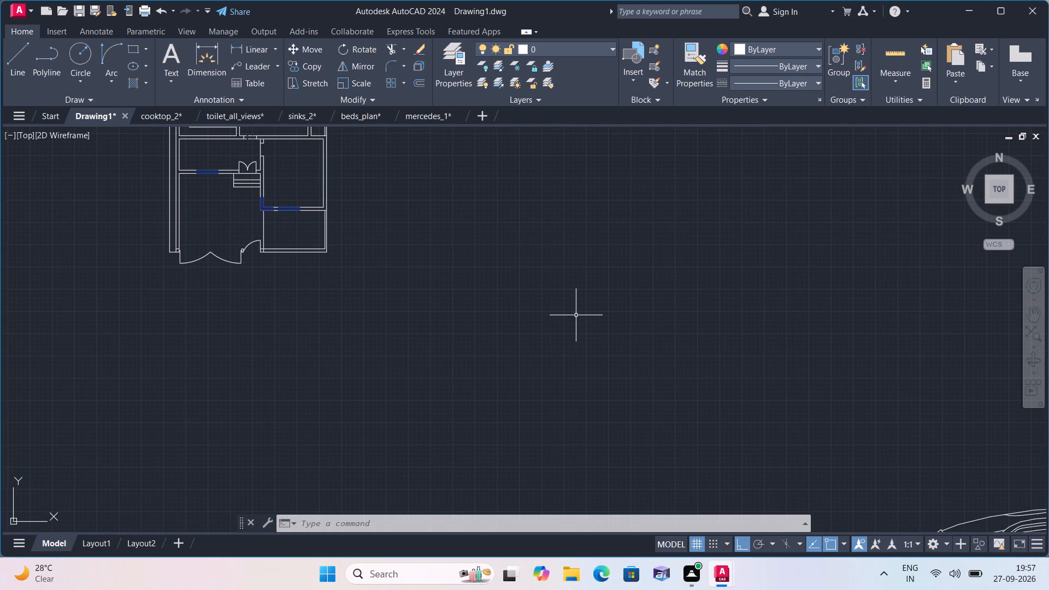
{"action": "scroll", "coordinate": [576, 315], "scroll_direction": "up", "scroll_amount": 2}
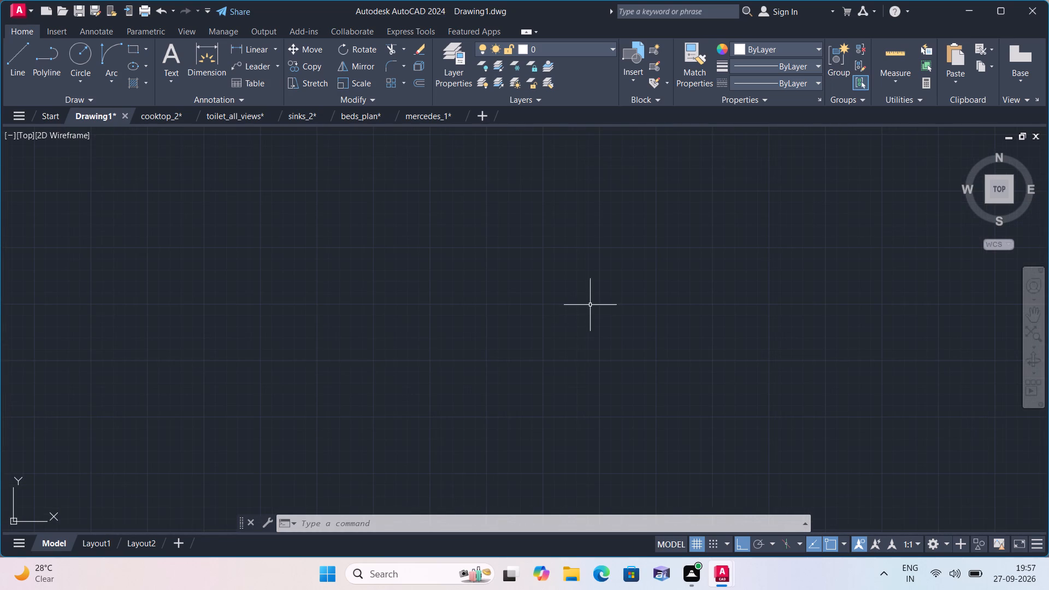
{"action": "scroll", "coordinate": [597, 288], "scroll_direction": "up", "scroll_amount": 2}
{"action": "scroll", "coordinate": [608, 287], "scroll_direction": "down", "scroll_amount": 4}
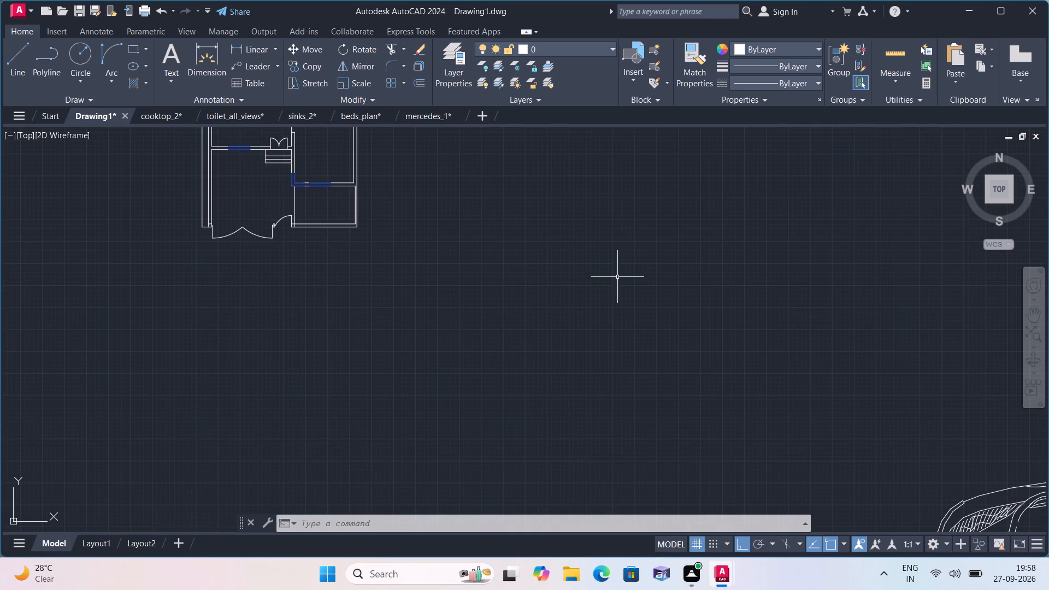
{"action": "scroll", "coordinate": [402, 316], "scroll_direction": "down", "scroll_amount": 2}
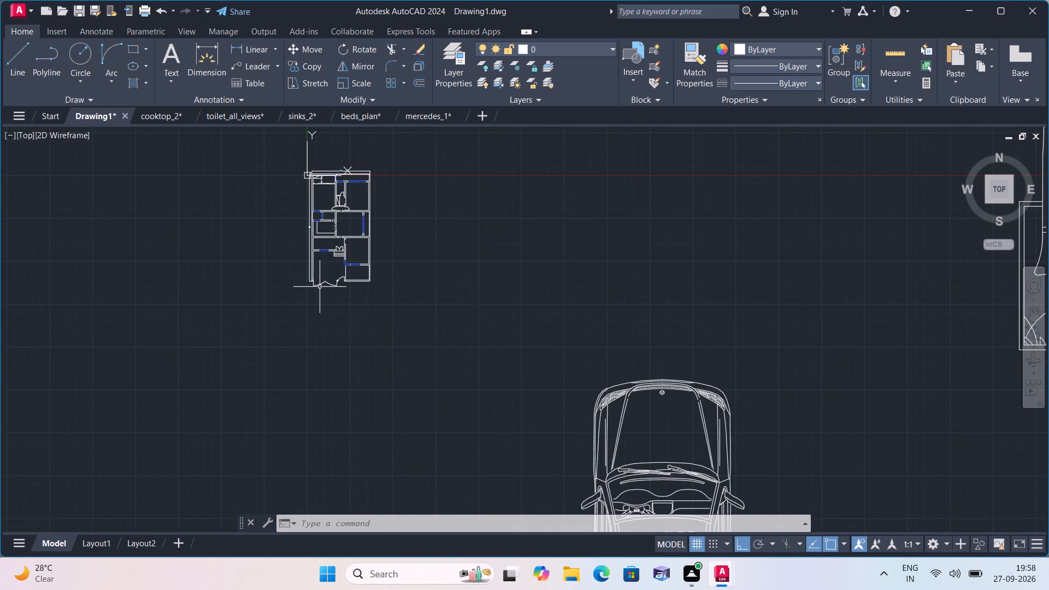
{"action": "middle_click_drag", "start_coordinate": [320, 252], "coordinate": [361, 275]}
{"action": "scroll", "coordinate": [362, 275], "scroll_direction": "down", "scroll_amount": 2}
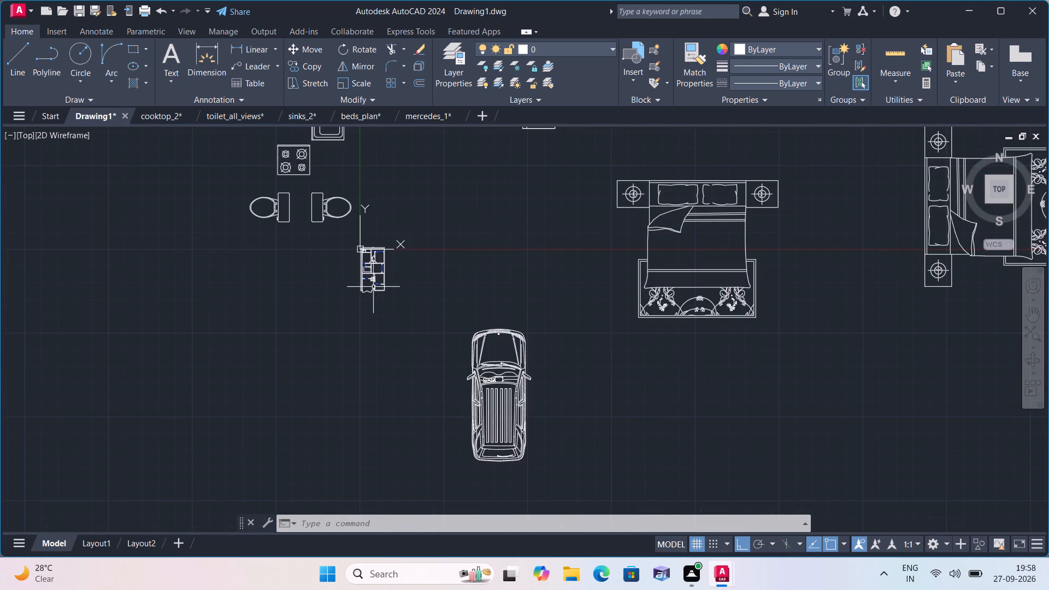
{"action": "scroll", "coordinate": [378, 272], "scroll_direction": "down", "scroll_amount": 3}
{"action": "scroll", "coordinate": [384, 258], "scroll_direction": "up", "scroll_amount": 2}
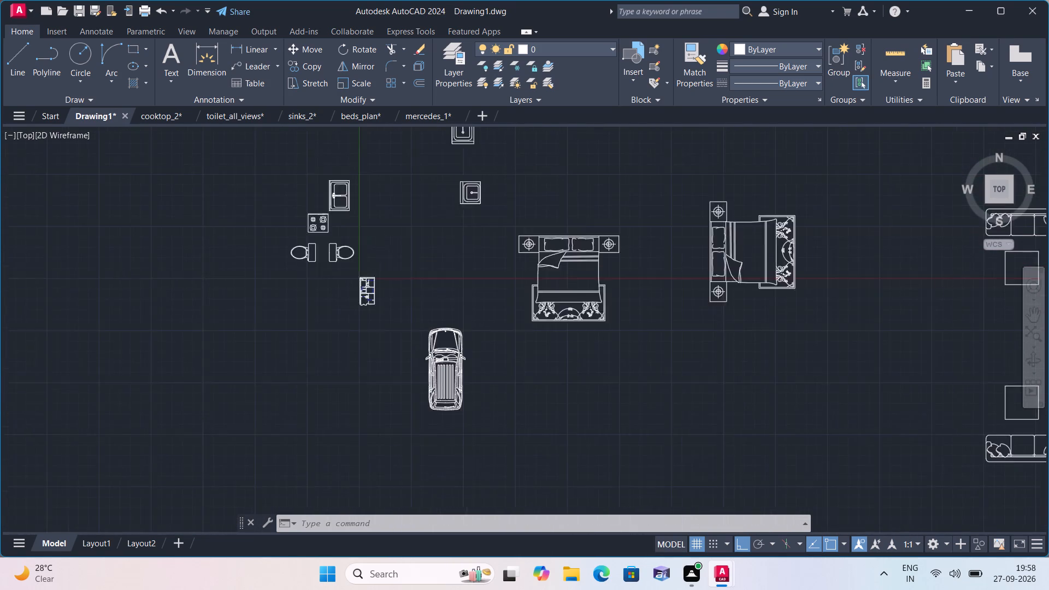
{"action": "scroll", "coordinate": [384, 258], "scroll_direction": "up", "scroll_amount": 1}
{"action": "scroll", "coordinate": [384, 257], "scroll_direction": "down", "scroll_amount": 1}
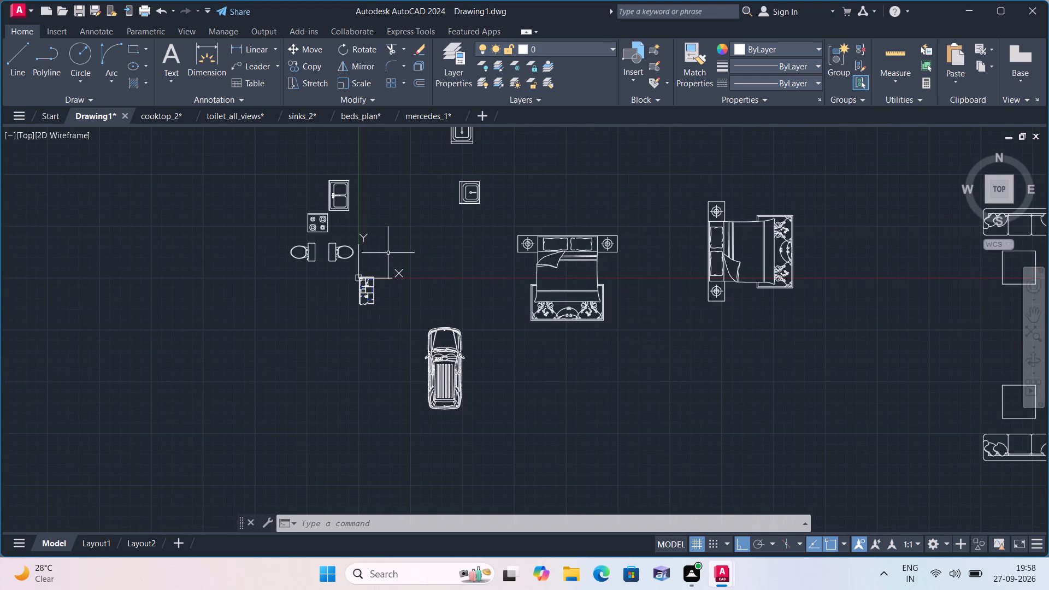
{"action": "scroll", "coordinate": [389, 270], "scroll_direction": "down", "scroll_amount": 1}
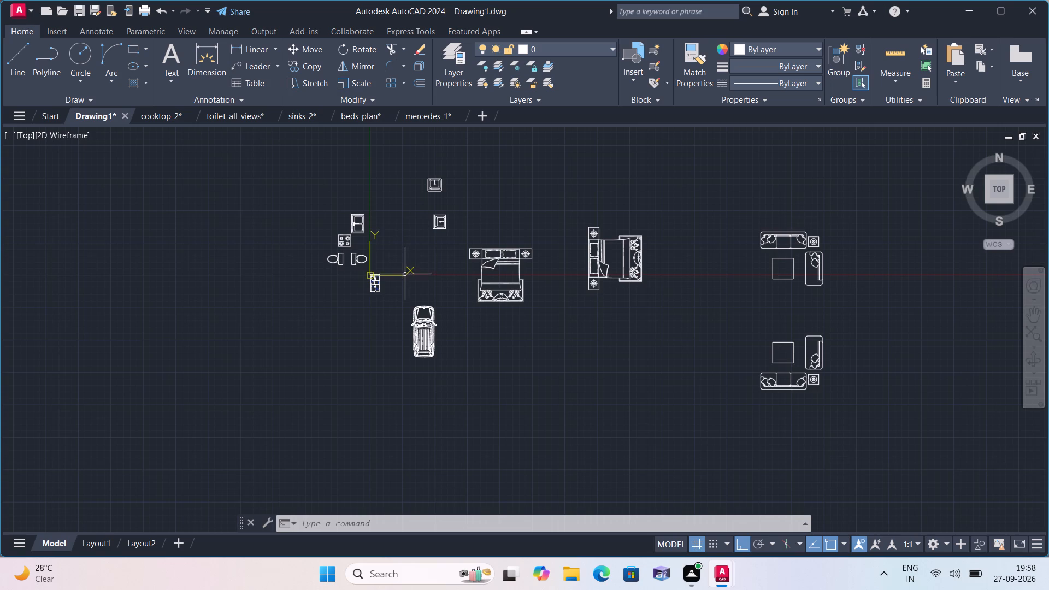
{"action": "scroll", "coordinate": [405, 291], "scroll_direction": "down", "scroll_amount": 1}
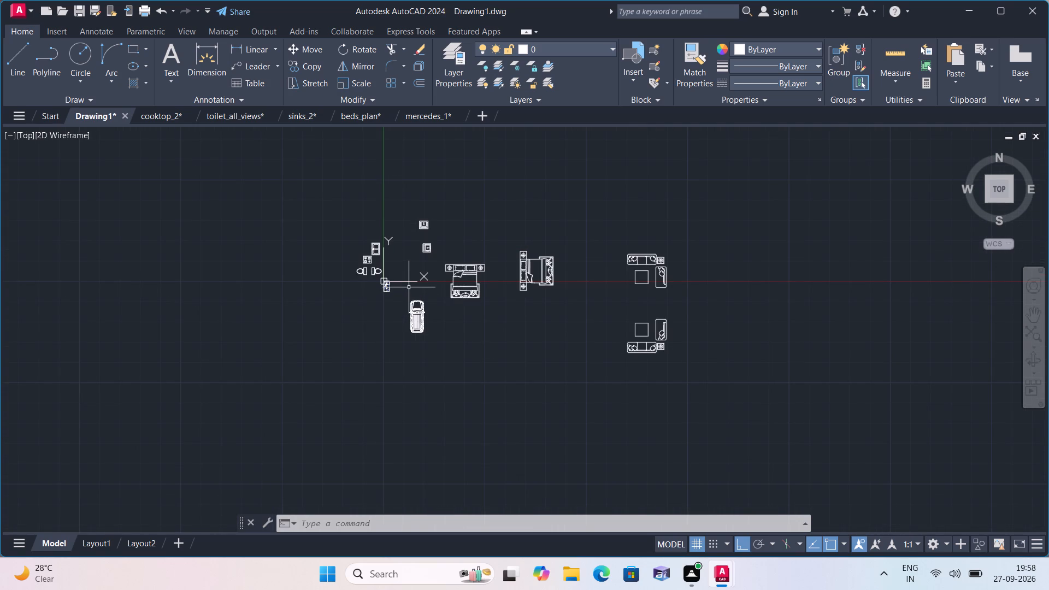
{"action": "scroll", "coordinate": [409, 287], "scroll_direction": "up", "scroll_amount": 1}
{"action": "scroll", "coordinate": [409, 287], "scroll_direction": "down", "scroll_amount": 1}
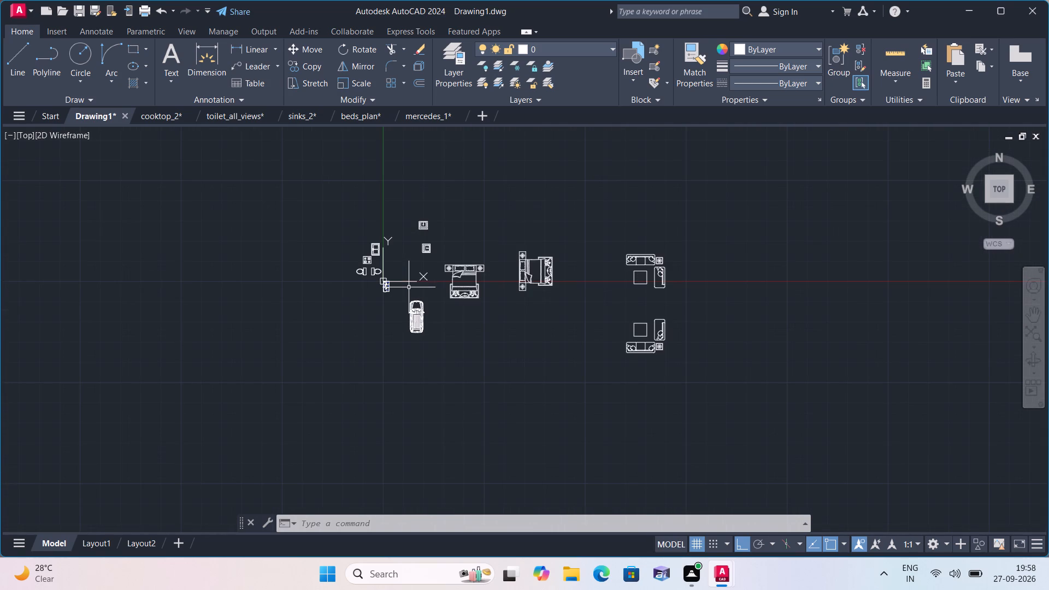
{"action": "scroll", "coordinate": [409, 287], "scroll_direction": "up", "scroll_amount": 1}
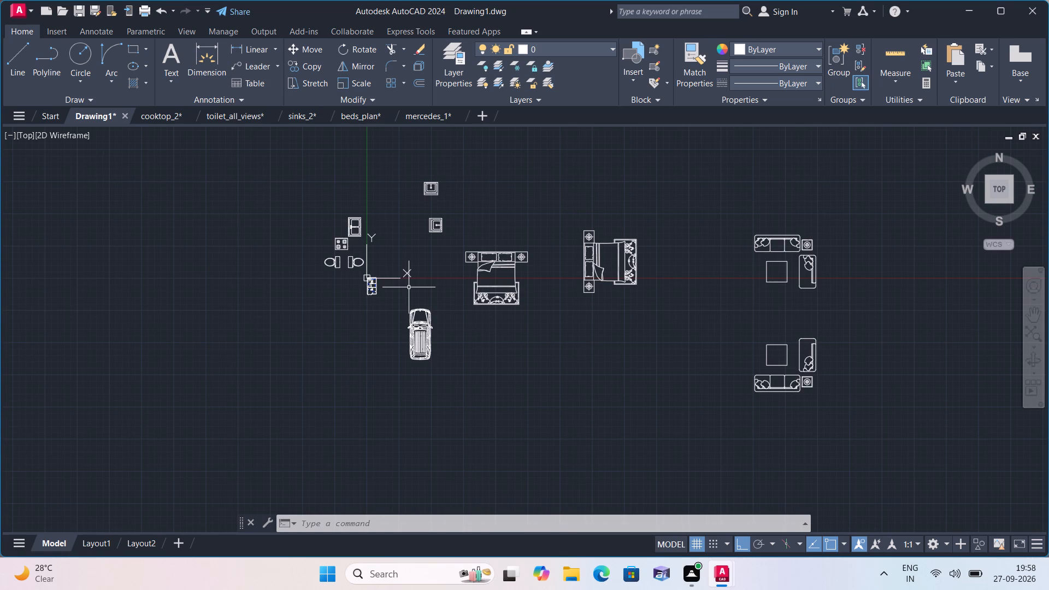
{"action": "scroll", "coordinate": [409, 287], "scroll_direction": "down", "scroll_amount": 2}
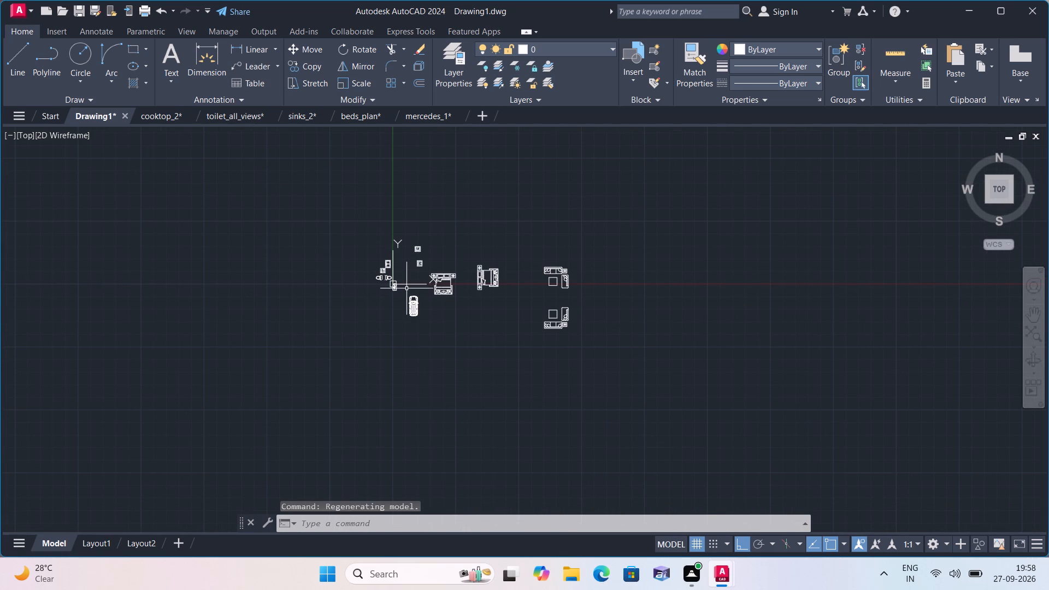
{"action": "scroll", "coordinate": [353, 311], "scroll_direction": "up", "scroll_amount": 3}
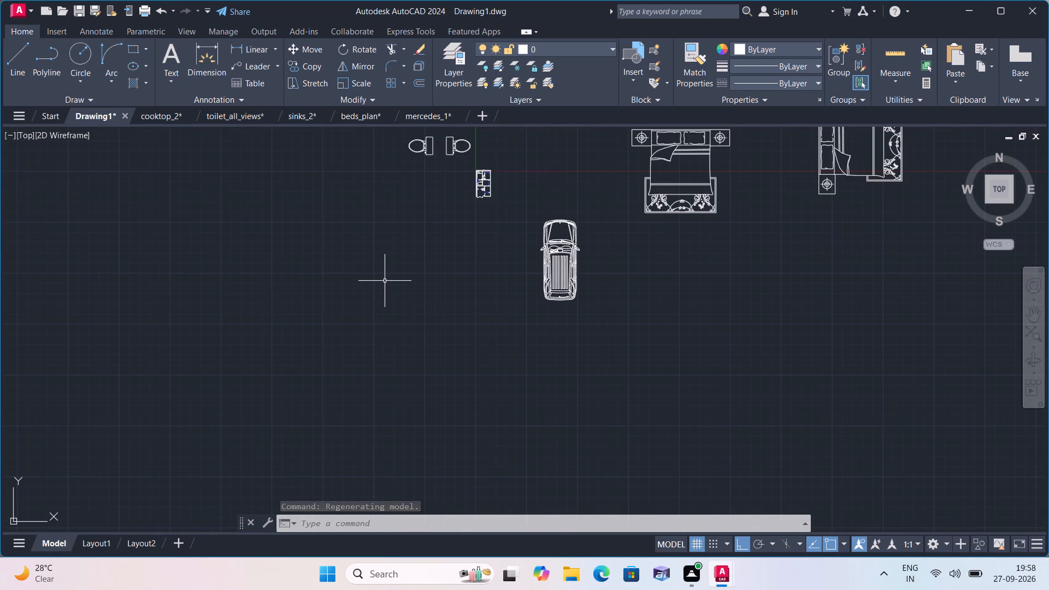
Turn off Ortho mode.
{"action": "scroll", "coordinate": [391, 275], "scroll_direction": "up", "scroll_amount": 1}
{"action": "middle_click_drag", "start_coordinate": [404, 271], "coordinate": [555, 491]}
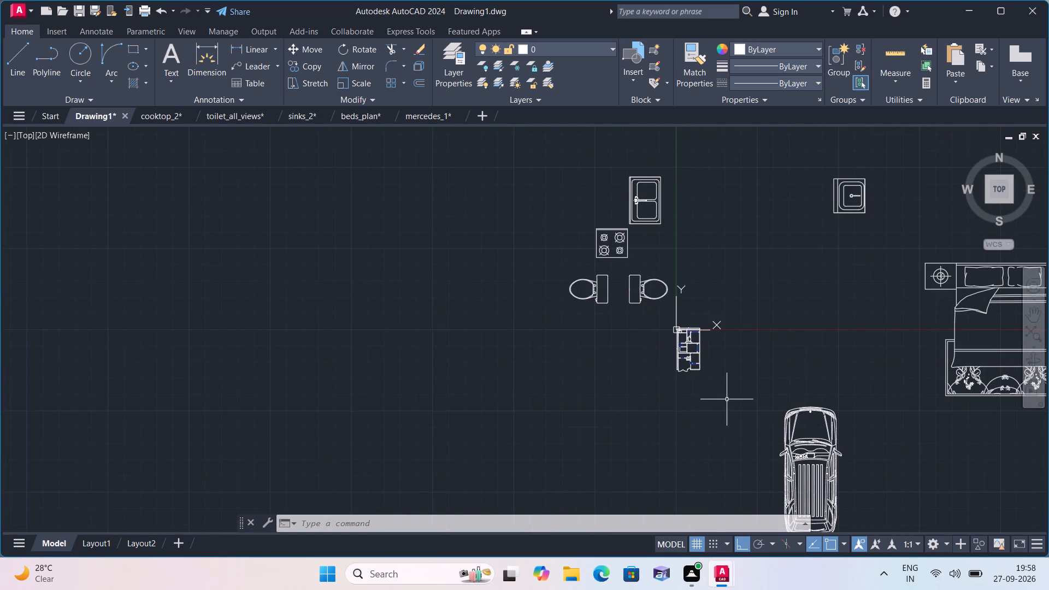
{"action": "scroll", "coordinate": [702, 375], "scroll_direction": "up", "scroll_amount": 1}
{"action": "left_click", "coordinate": [740, 544]}
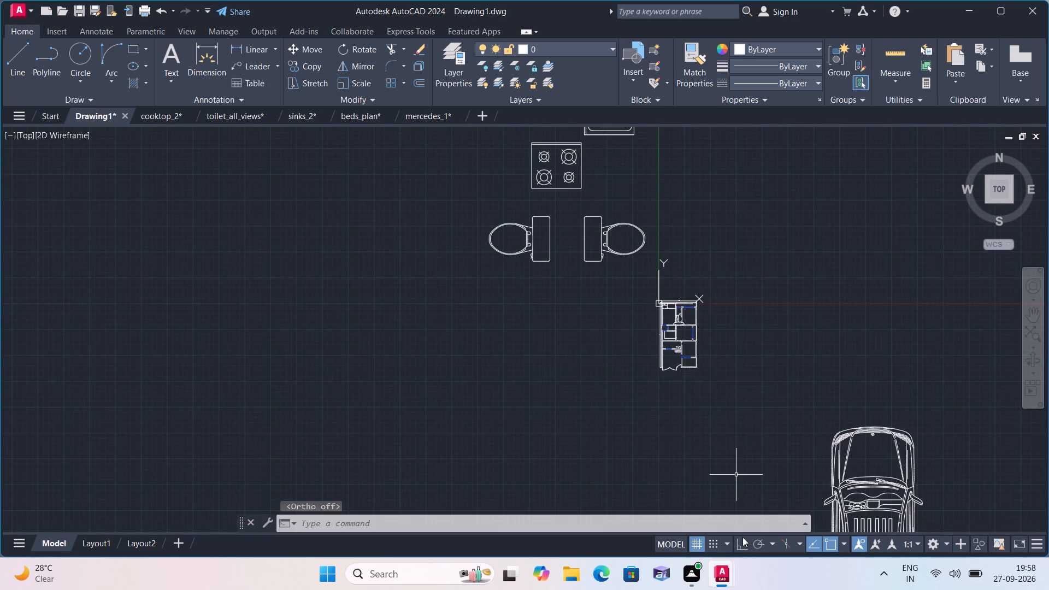
{"action": "scroll", "coordinate": [774, 420], "scroll_direction": "up", "scroll_amount": 1}
{"action": "middle_click_drag", "start_coordinate": [742, 352], "coordinate": [630, 403]}
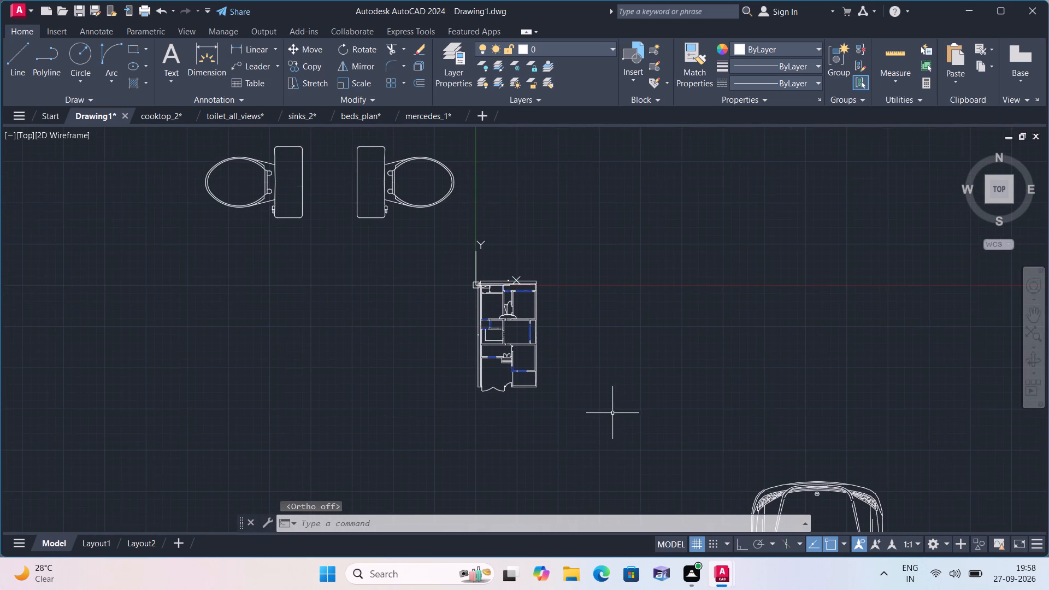
Scale the west-facing toilet north-west of the plan down to about a tenth of its size, about a point in its bowl.
{"action": "scroll", "coordinate": [416, 247], "scroll_direction": "down", "scroll_amount": 1}
{"action": "middle_click_drag", "start_coordinate": [299, 242], "coordinate": [396, 345]}
{"action": "scroll", "coordinate": [453, 343], "scroll_direction": "up", "scroll_amount": 1}
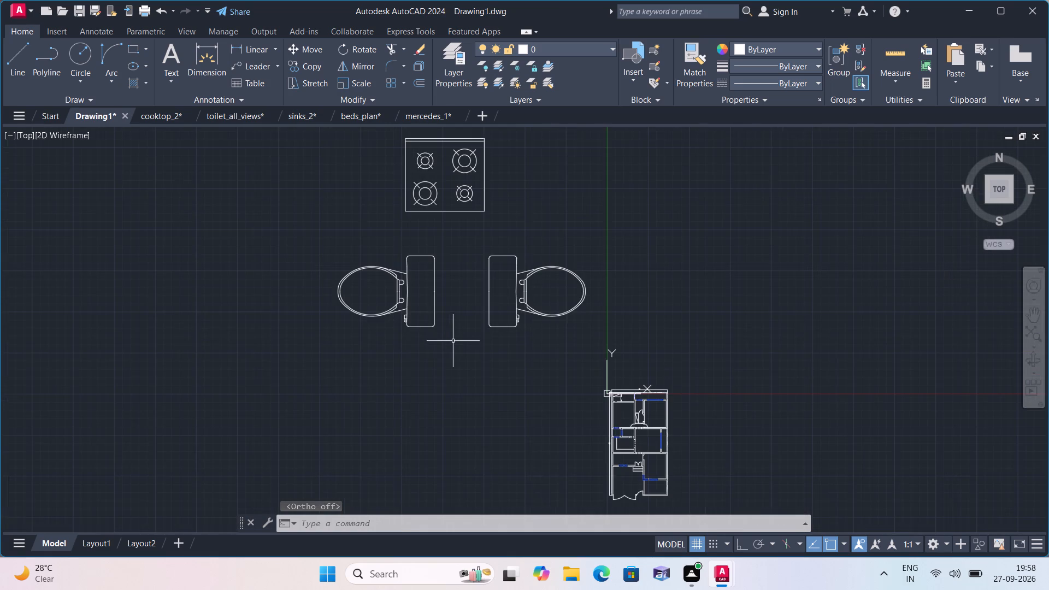
{"action": "left_click", "coordinate": [437, 335]}
{"action": "left_click", "coordinate": [340, 235]}
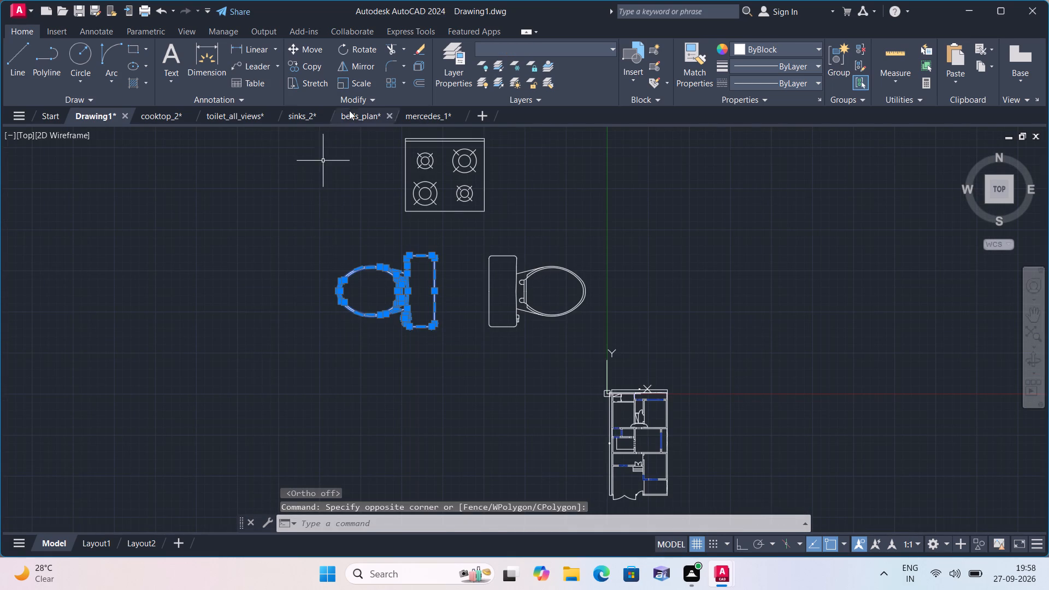
{"action": "left_click", "coordinate": [363, 78]}
{"action": "scroll", "coordinate": [367, 281], "scroll_direction": "up", "scroll_amount": 2}
{"action": "left_click", "coordinate": [374, 295]}
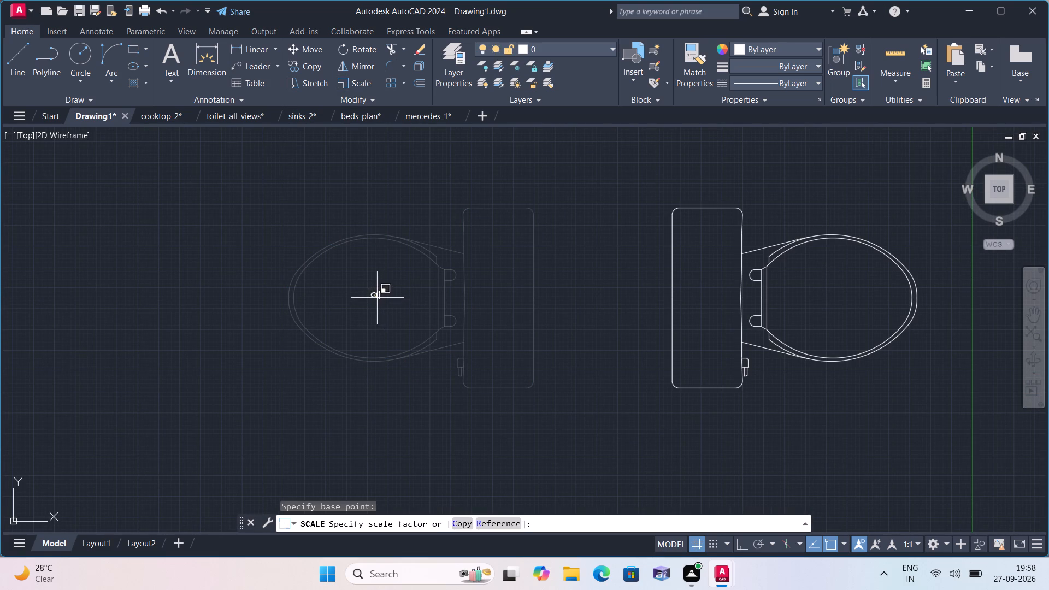
{"action": "left_click", "coordinate": [384, 301]}
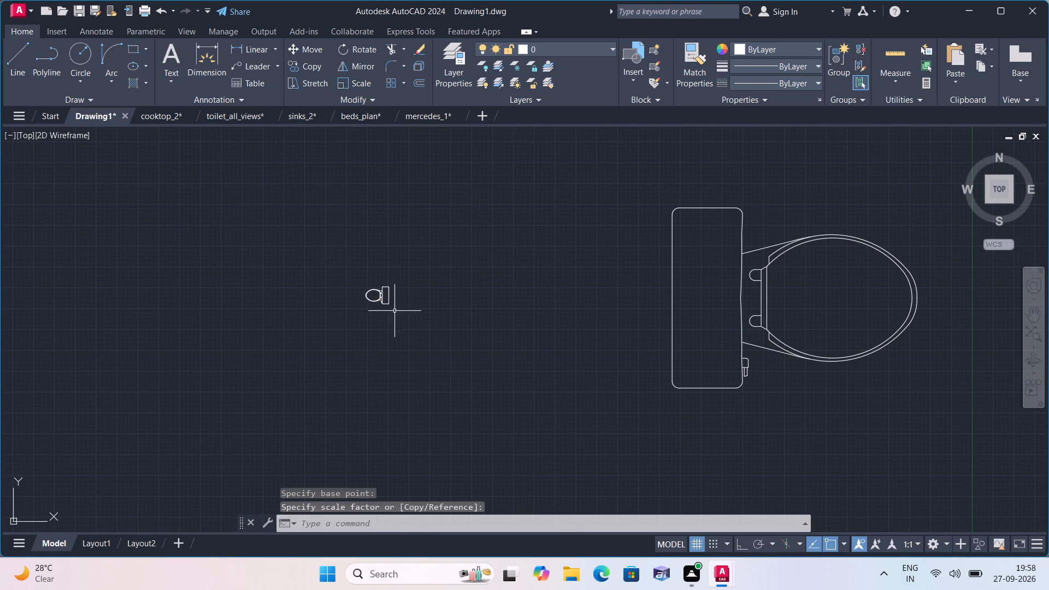
Move the reduced west-facing toilet beside the floor plan, just west of its north-west corner.
{"action": "left_click", "coordinate": [416, 327]}
{"action": "left_click", "coordinate": [313, 259]}
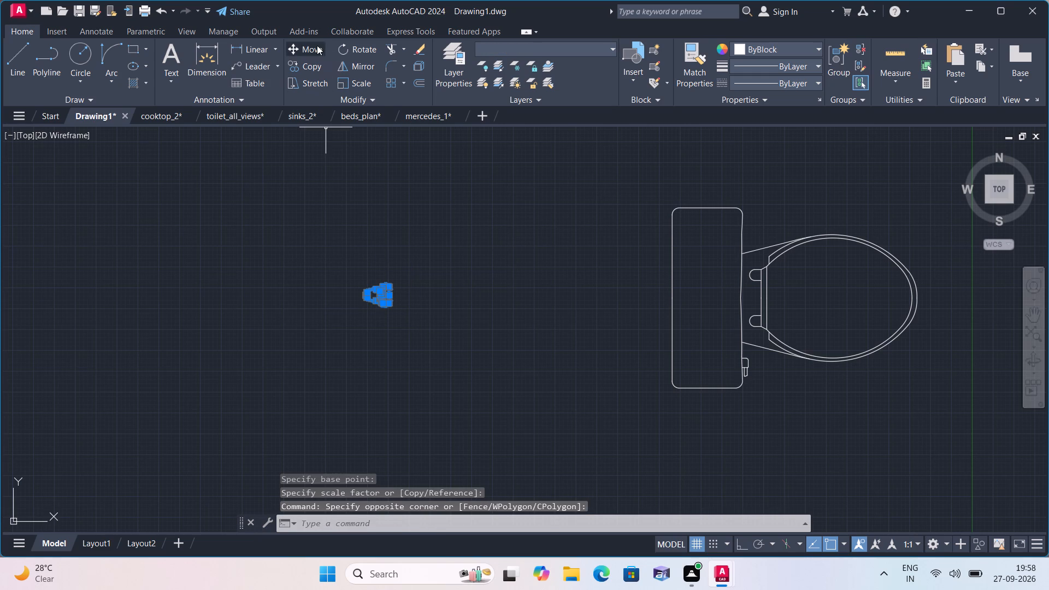
{"action": "left_click_drag", "start_coordinate": [313, 44], "coordinate": [315, 68]}
{"action": "left_click", "coordinate": [308, 48]}
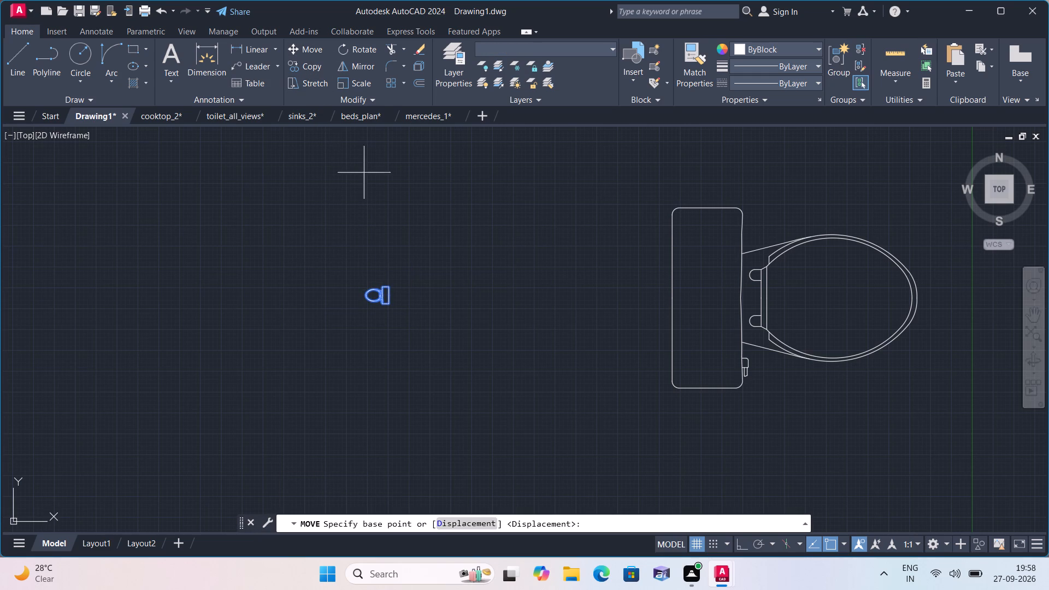
{"action": "left_click_drag", "start_coordinate": [379, 297], "coordinate": [385, 300]}
{"action": "middle_click_drag", "start_coordinate": [443, 363], "coordinate": [329, 270]}
{"action": "scroll", "coordinate": [432, 356], "scroll_direction": "down", "scroll_amount": 1}
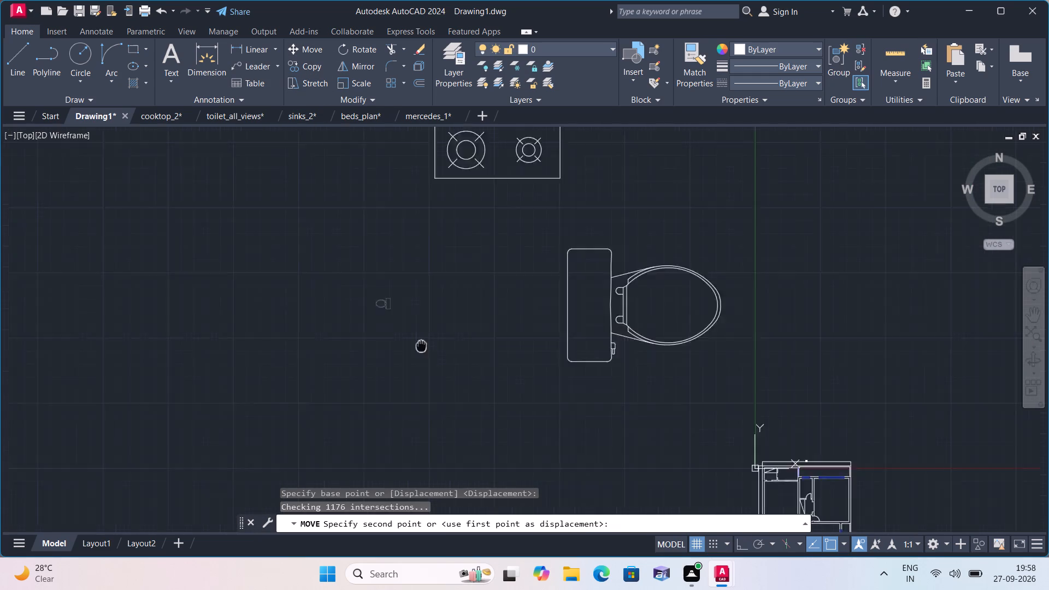
{"action": "scroll", "coordinate": [304, 255], "scroll_direction": "down", "scroll_amount": 1}
{"action": "scroll", "coordinate": [523, 338], "scroll_direction": "up", "scroll_amount": 5}
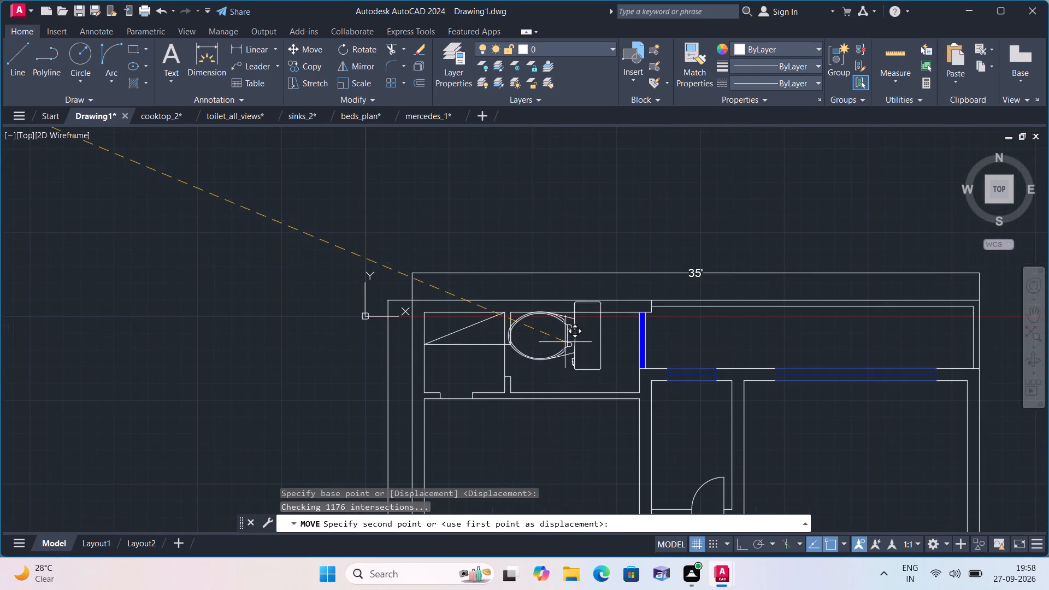
{"action": "middle_click_drag", "start_coordinate": [570, 356], "coordinate": [480, 323]}
{"action": "left_click", "coordinate": [214, 282]}
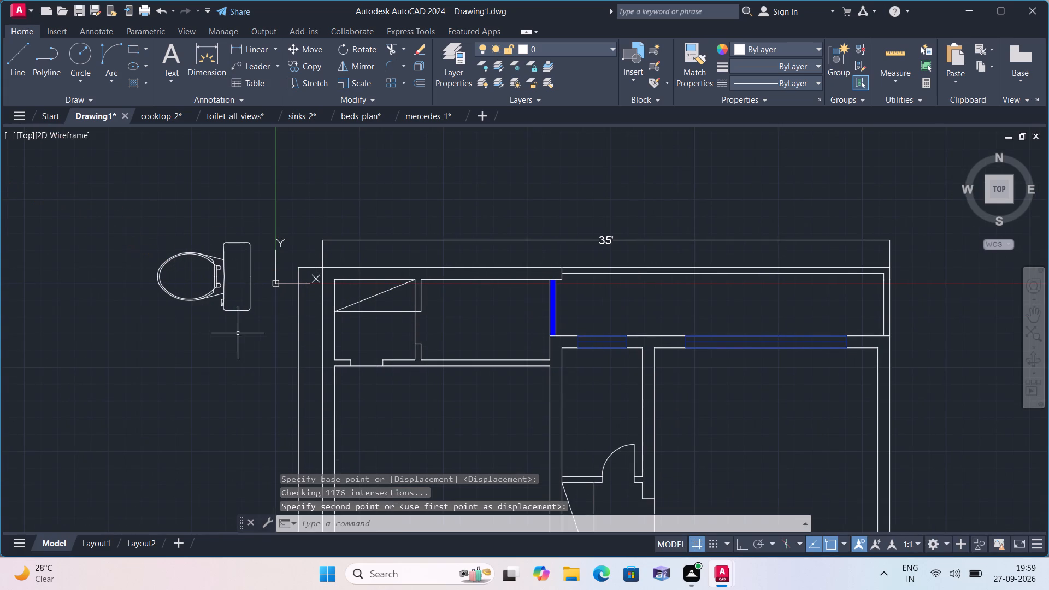
Scale the toilet beside the plan's north-west corner down again to about half its size.
{"action": "left_click", "coordinate": [254, 347]}
{"action": "left_click", "coordinate": [156, 224]}
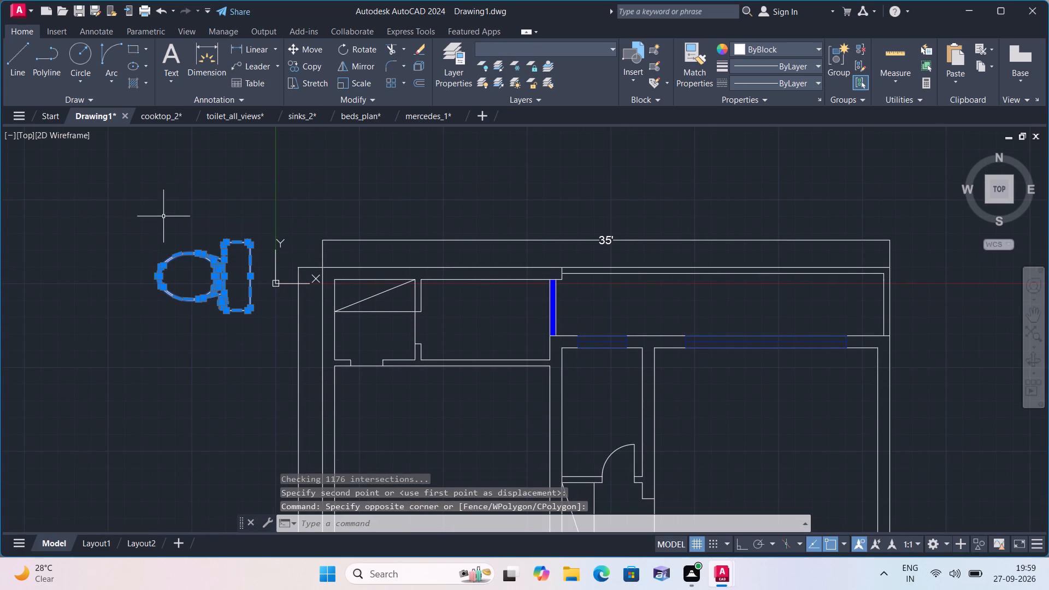
{"action": "left_click", "coordinate": [365, 81]}
{"action": "left_click", "coordinate": [207, 282]}
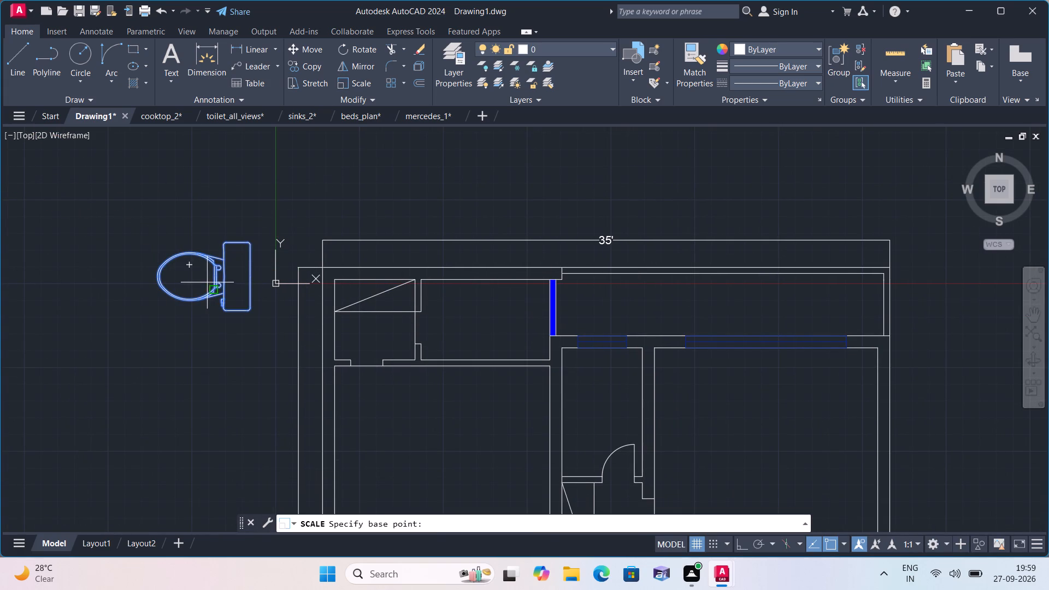
{"action": "left_click", "coordinate": [232, 307]}
Move the west-facing toilet into the north-west bathroom, with its tank's back against the blue east wall segment.
{"action": "left_click", "coordinate": [242, 313]}
{"action": "left_click", "coordinate": [141, 229]}
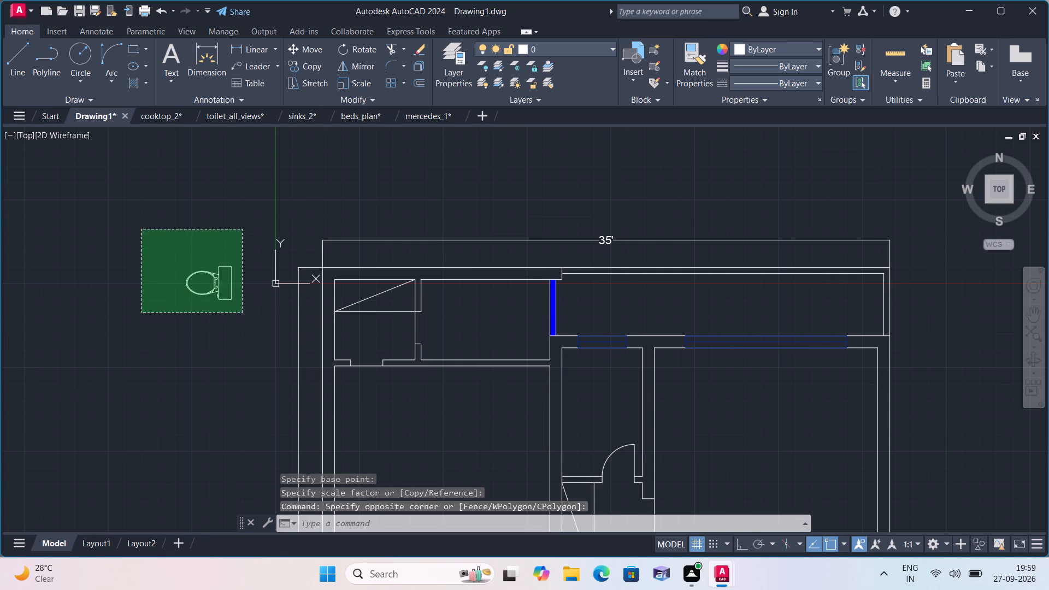
{"action": "left_click", "coordinate": [313, 49]}
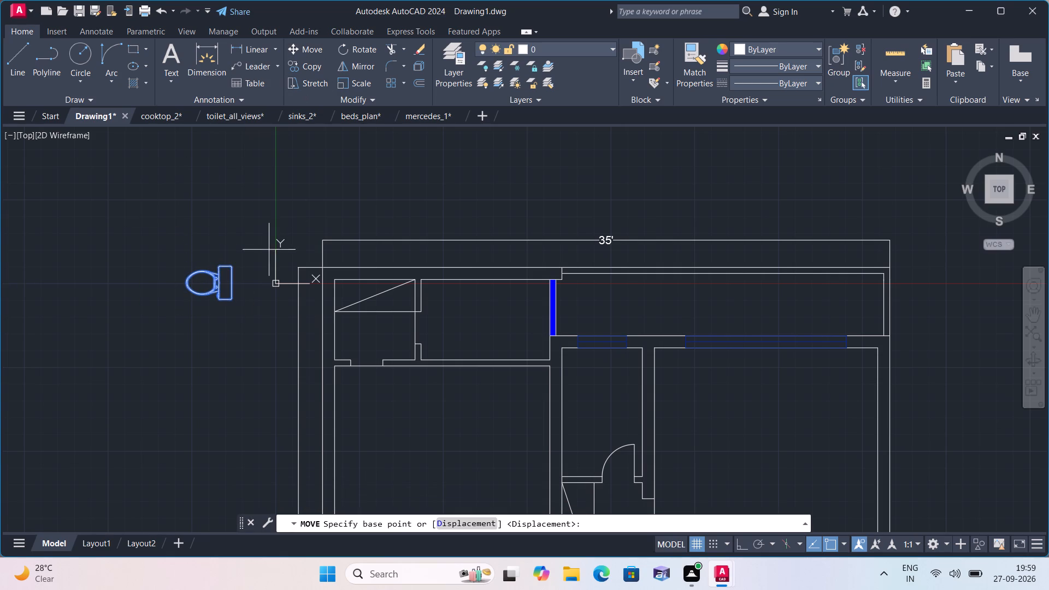
{"action": "left_click", "coordinate": [234, 282]}
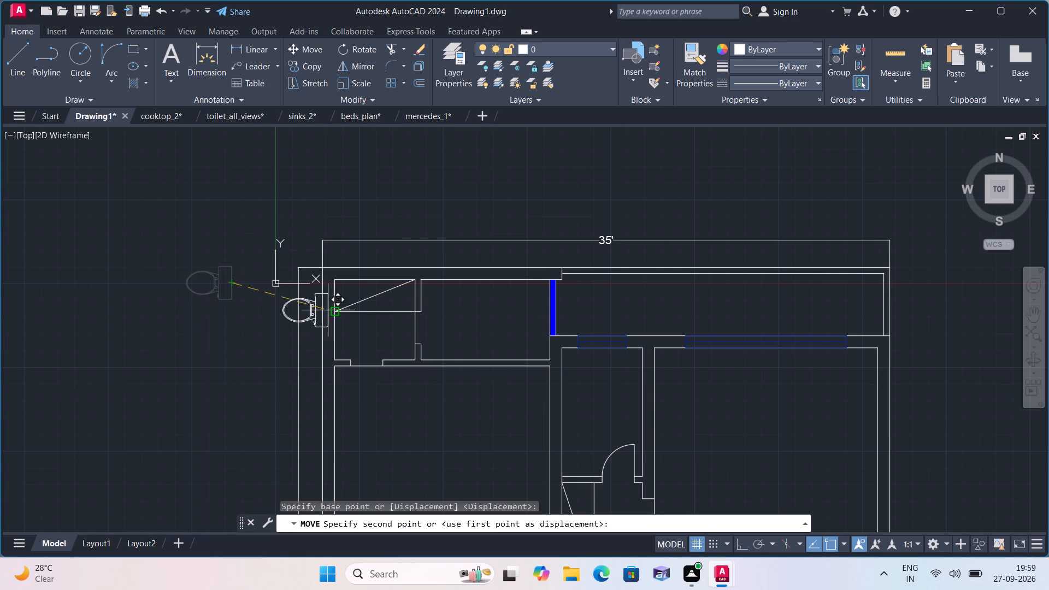
{"action": "scroll", "coordinate": [531, 321], "scroll_direction": "up", "scroll_amount": 3}
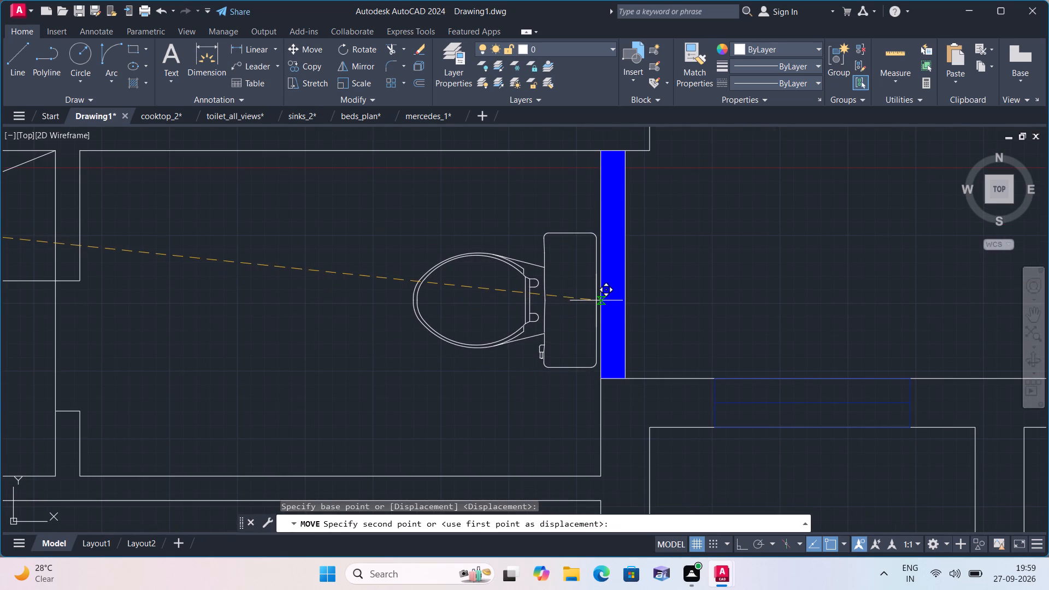
{"action": "left_click", "coordinate": [599, 296]}
Scale the remaining east-facing toilet below the cooktop down to about half its size, about a point in its tank.
{"action": "scroll", "coordinate": [413, 278], "scroll_direction": "down", "scroll_amount": 2}
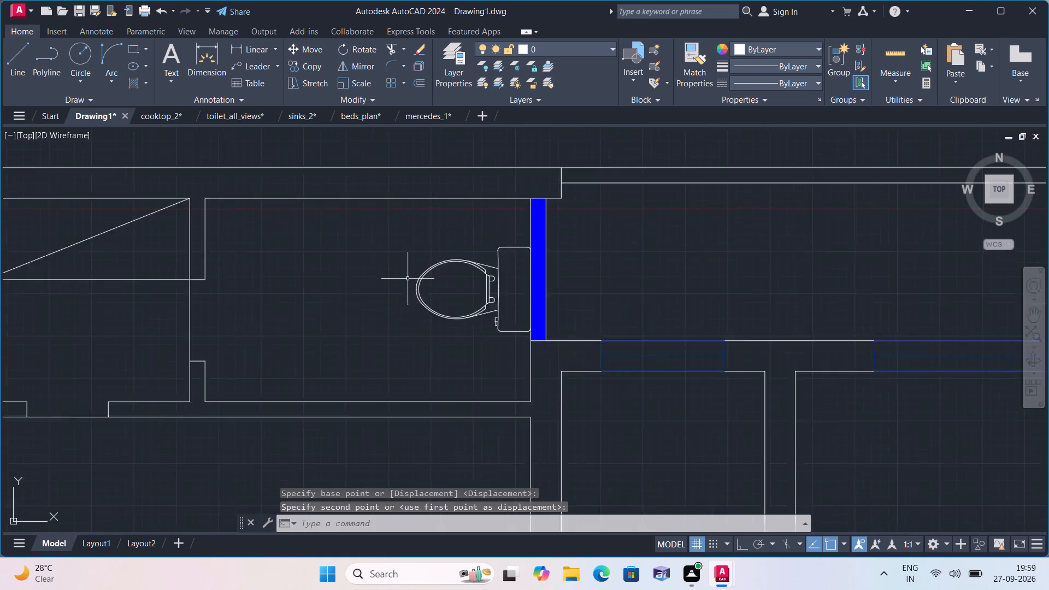
{"action": "scroll", "coordinate": [403, 279], "scroll_direction": "down", "scroll_amount": 2}
{"action": "scroll", "coordinate": [234, 201], "scroll_direction": "down", "scroll_amount": 3}
{"action": "middle_click_drag", "start_coordinate": [234, 201], "coordinate": [252, 228]}
{"action": "scroll", "coordinate": [321, 250], "scroll_direction": "down", "scroll_amount": 2}
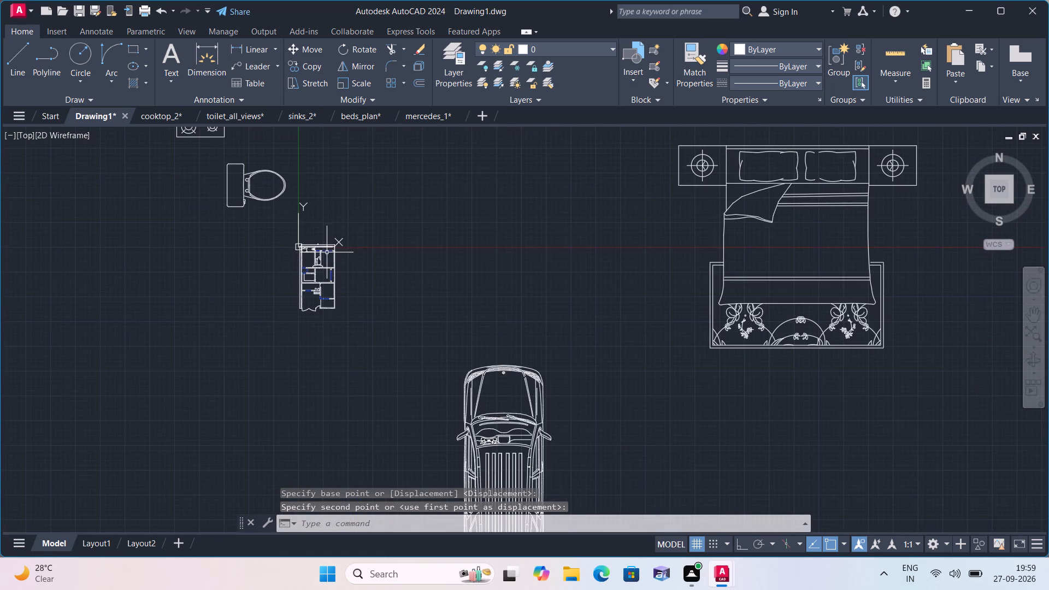
{"action": "middle_click_drag", "start_coordinate": [333, 219], "coordinate": [411, 364]}
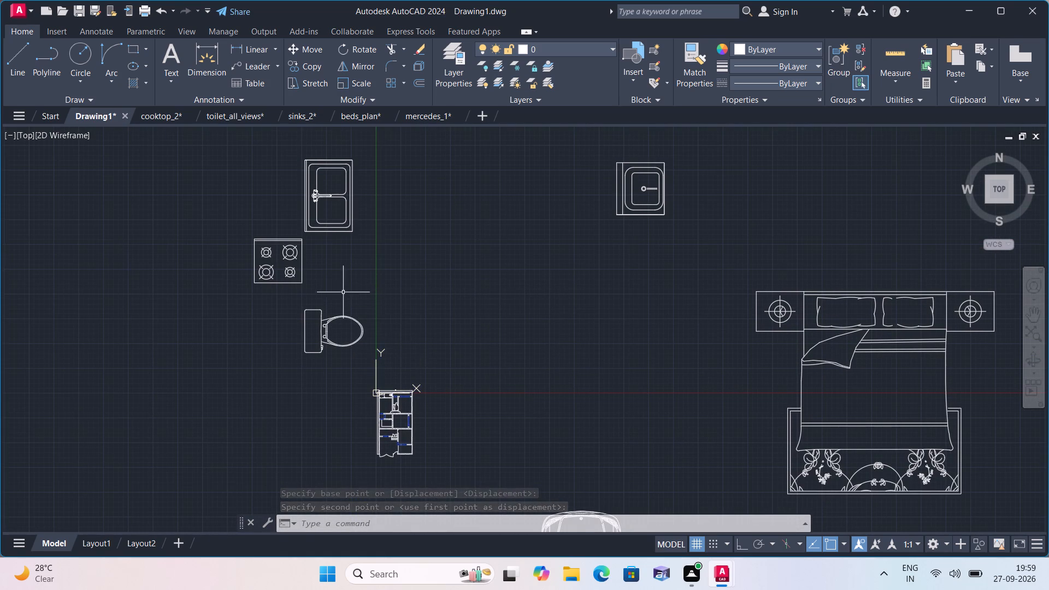
{"action": "left_click", "coordinate": [358, 373]}
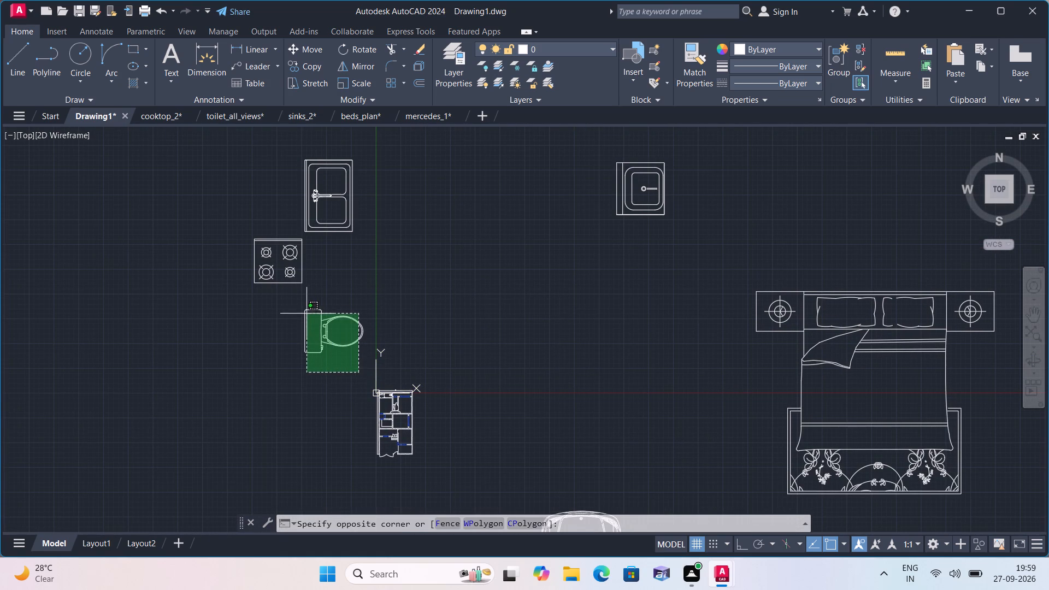
{"action": "left_click", "coordinate": [284, 310]}
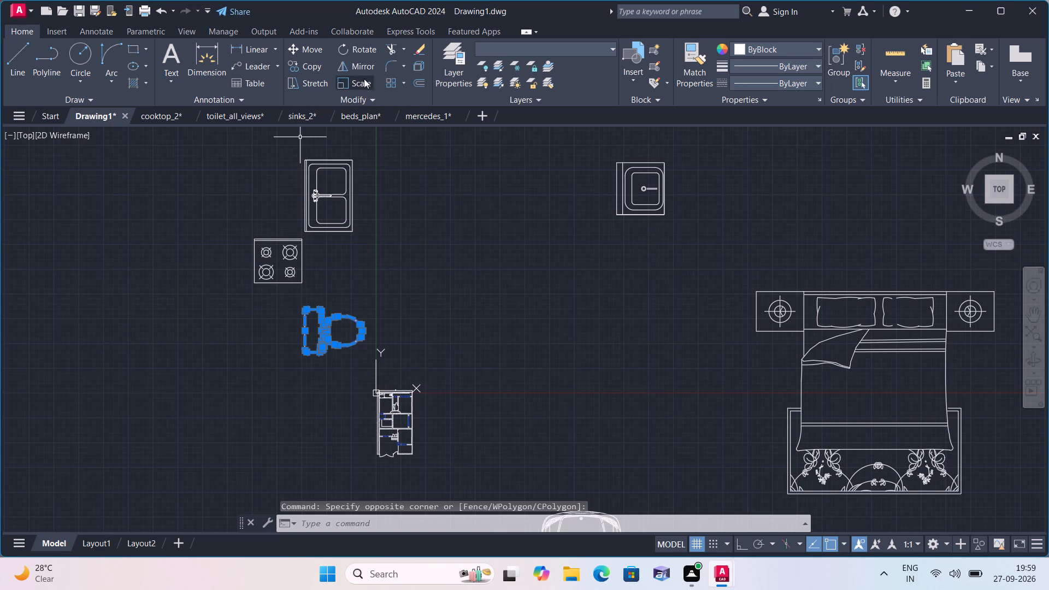
{"action": "left_click", "coordinate": [366, 78]}
{"action": "scroll", "coordinate": [299, 352], "scroll_direction": "up", "scroll_amount": 2}
{"action": "left_click", "coordinate": [317, 323]}
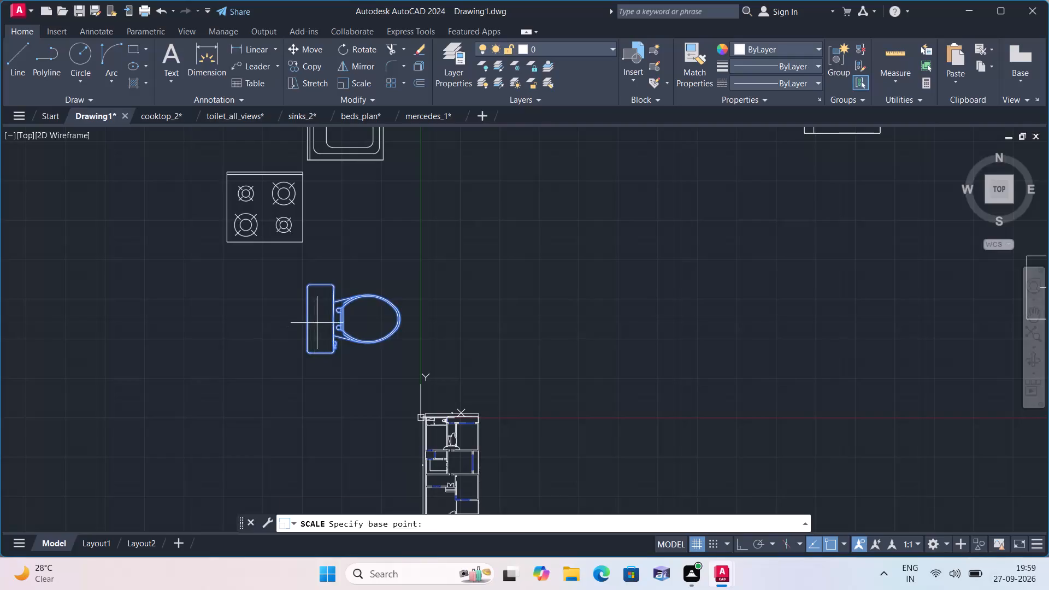
{"action": "left_click", "coordinate": [330, 334]}
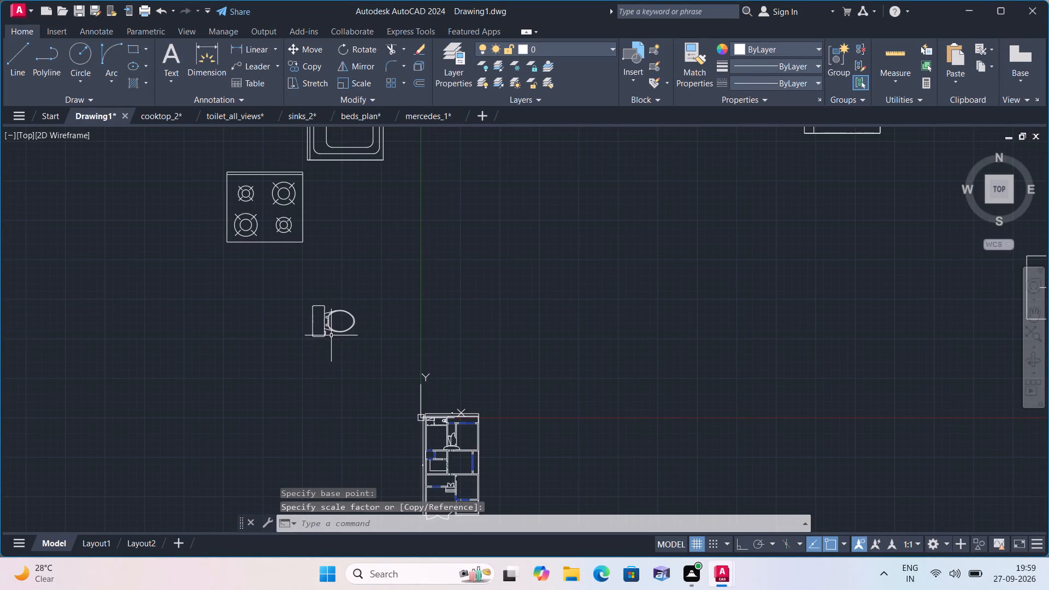
Move the east-facing toilet to the open area just east of the floor plan's upper rooms.
{"action": "left_click", "coordinate": [361, 352]}
{"action": "left_click", "coordinate": [298, 303]}
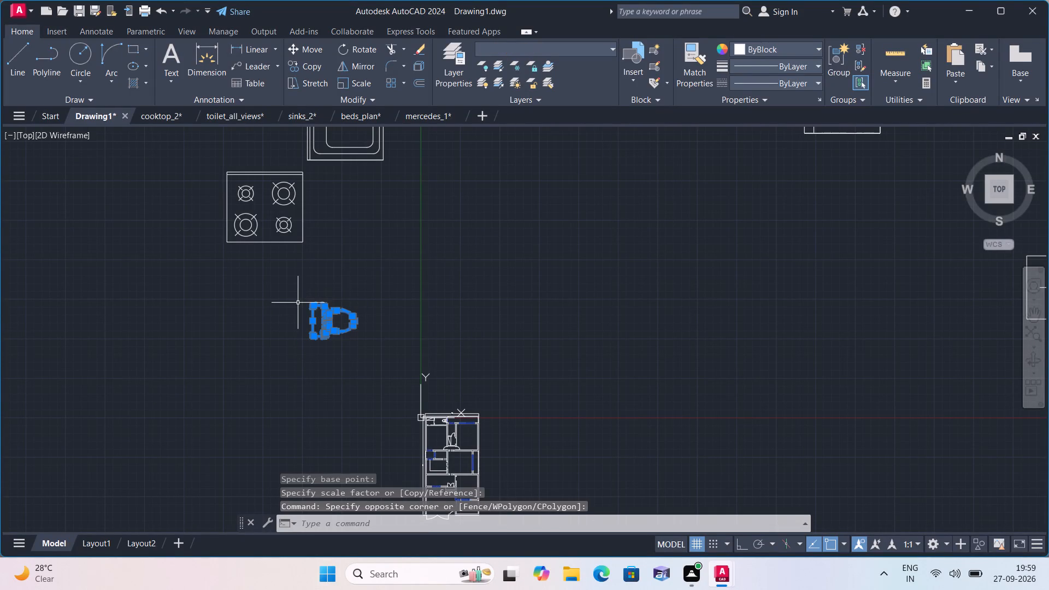
{"action": "left_click", "coordinate": [309, 49]}
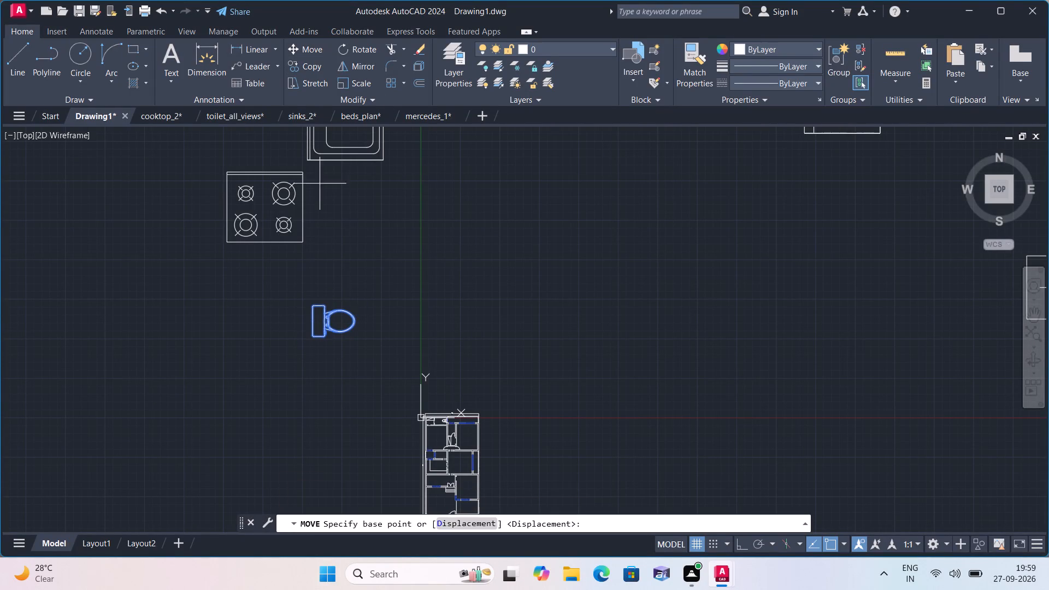
{"action": "left_click", "coordinate": [325, 318]}
{"action": "scroll", "coordinate": [524, 445], "scroll_direction": "up", "scroll_amount": 3}
{"action": "middle_click", "coordinate": [453, 371]}
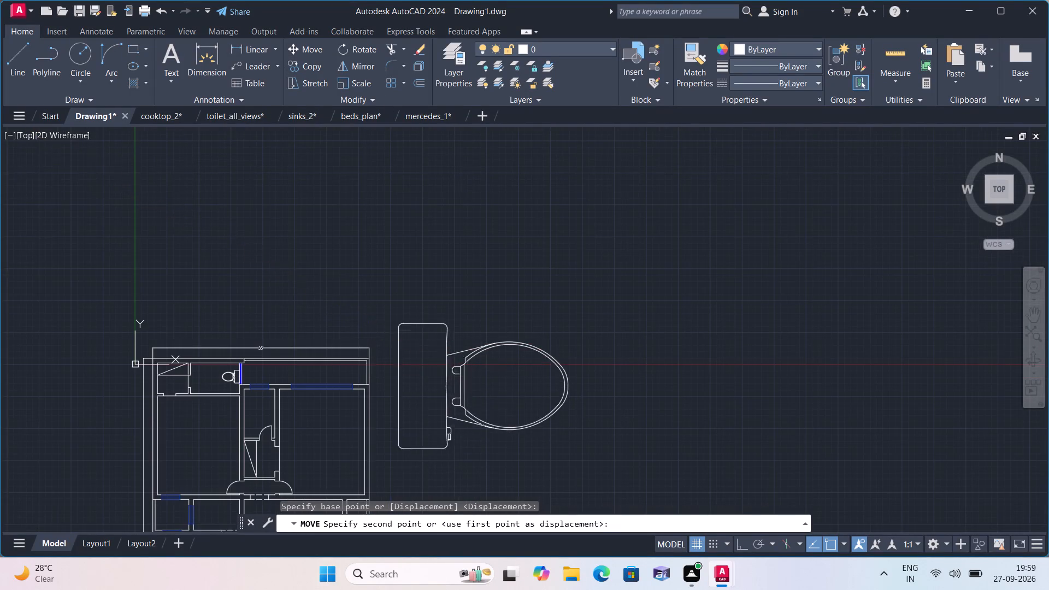
{"action": "middle_click_drag", "start_coordinate": [408, 420], "coordinate": [381, 324]}
{"action": "scroll", "coordinate": [380, 324], "scroll_direction": "up", "scroll_amount": 1}
{"action": "left_click_drag", "start_coordinate": [485, 332], "coordinate": [494, 332]}
Scale the east-facing toilet beside the plan down to about a tenth of its size, about a point in its tank.
{"action": "left_click_drag", "start_coordinate": [685, 467], "coordinate": [638, 423]}
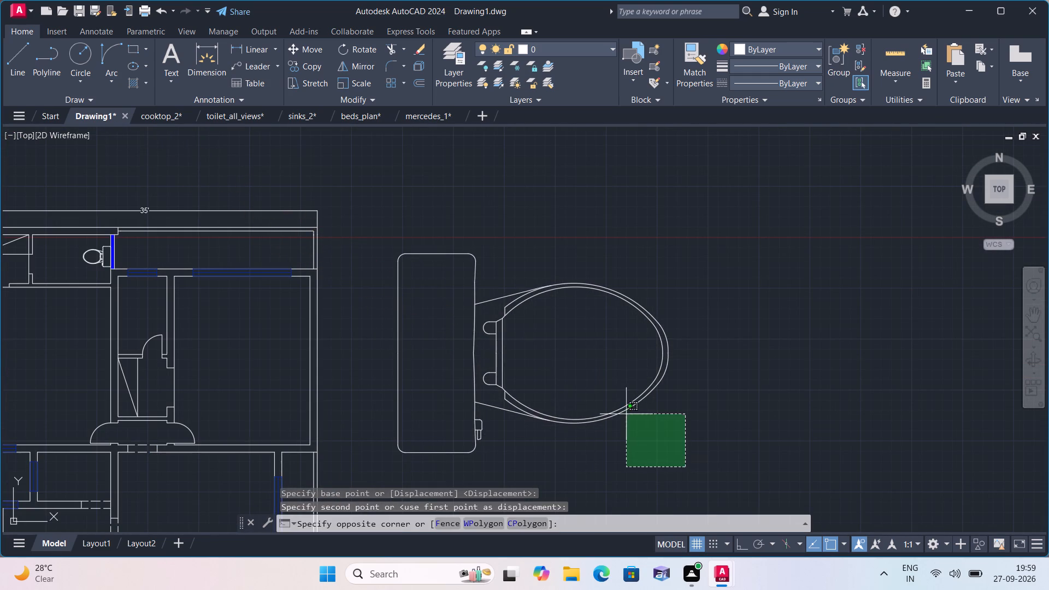
{"action": "left_click", "coordinate": [364, 231]}
{"action": "left_click", "coordinate": [366, 81]}
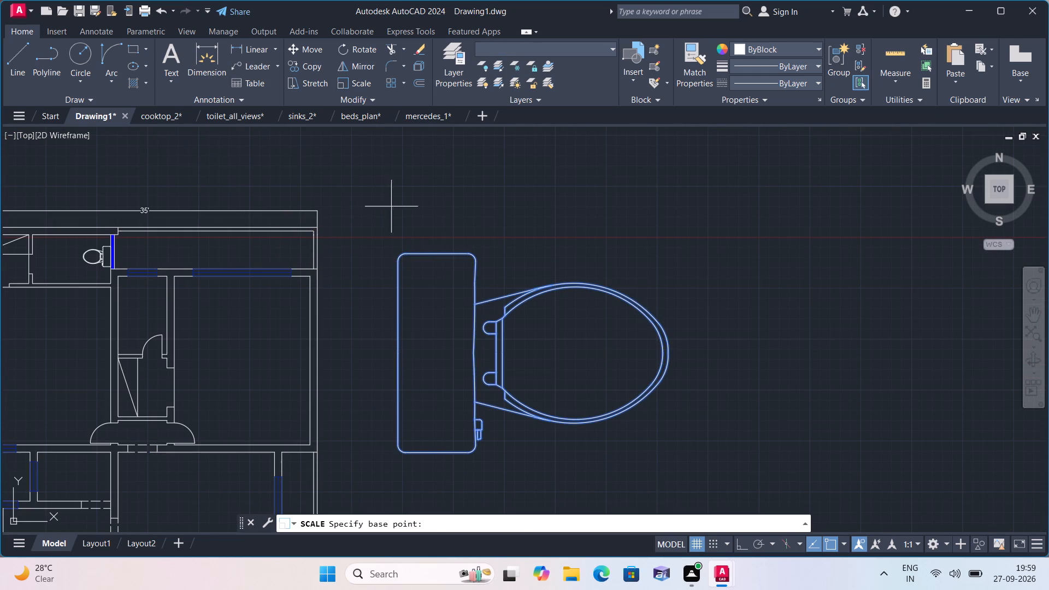
{"action": "left_click", "coordinate": [414, 331]}
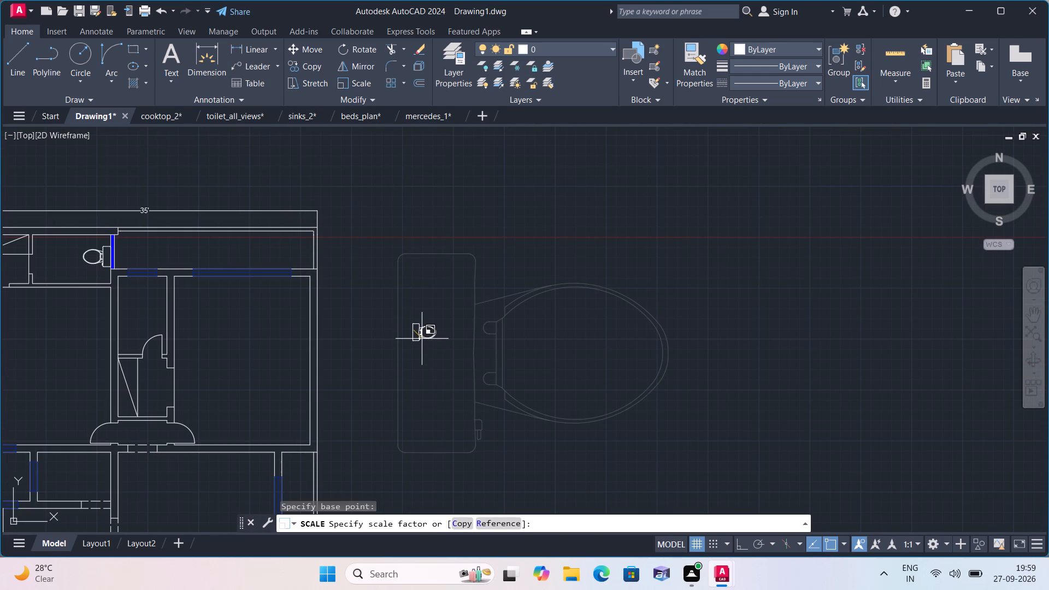
{"action": "left_click", "coordinate": [422, 339]}
Move the east-facing toilet into the narrow central bathroom, with its tank against the west wall near the north end.
{"action": "left_click", "coordinate": [469, 362]}
{"action": "left_click", "coordinate": [370, 297]}
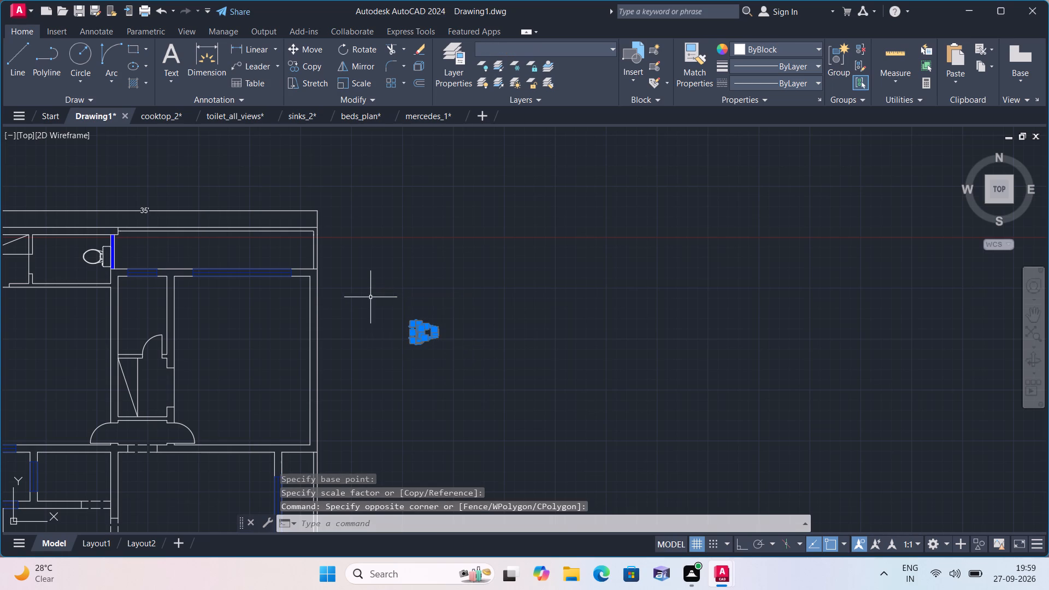
{"action": "left_click", "coordinate": [310, 48]}
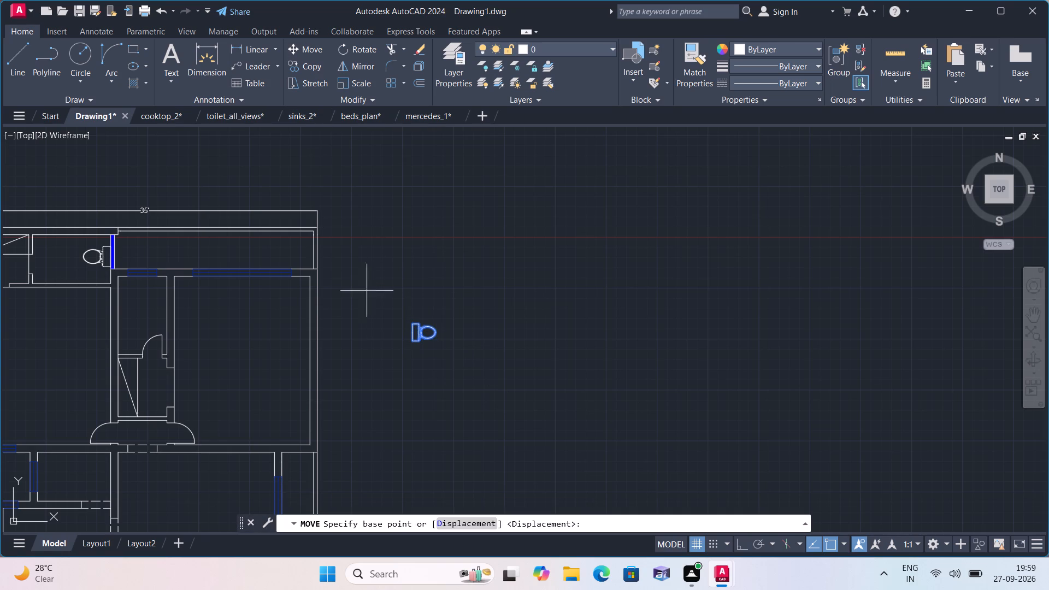
{"action": "left_click", "coordinate": [414, 330]}
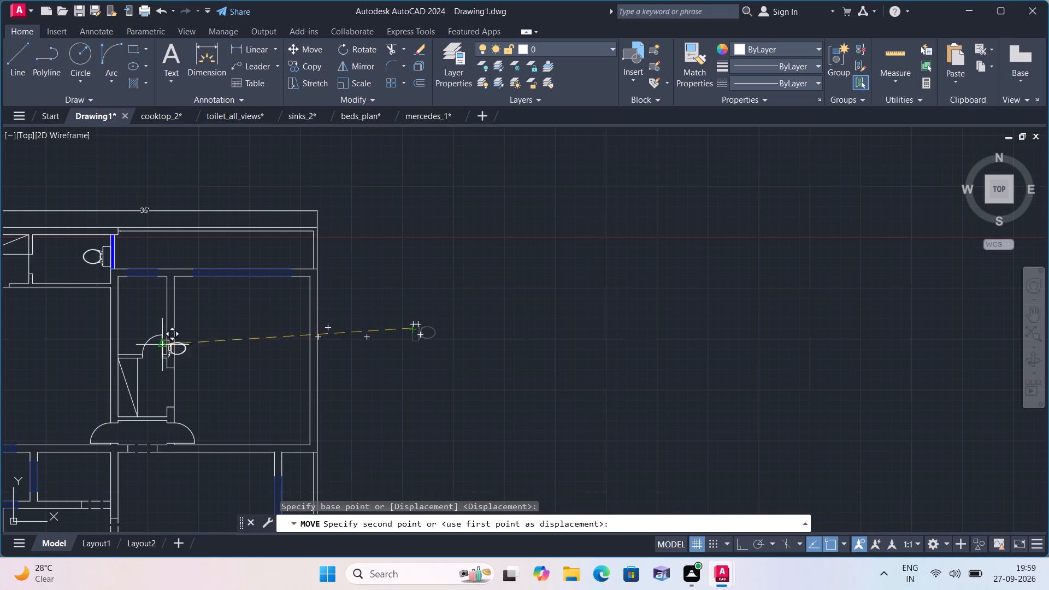
{"action": "middle_click_drag", "start_coordinate": [134, 322], "coordinate": [215, 381]}
{"action": "scroll", "coordinate": [203, 373], "scroll_direction": "up", "scroll_amount": 2}
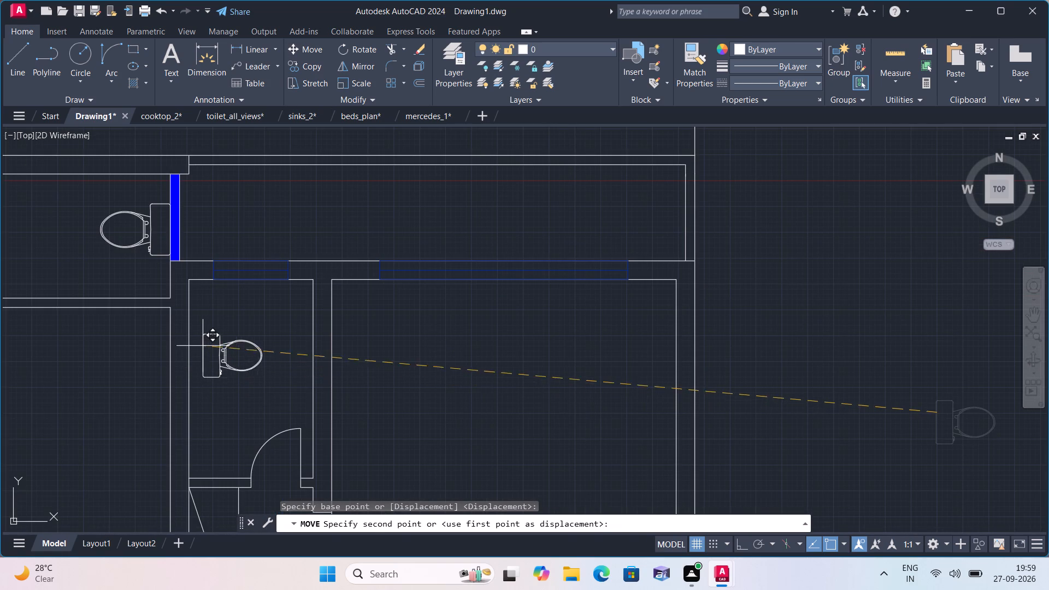
{"action": "left_click", "coordinate": [190, 312]}
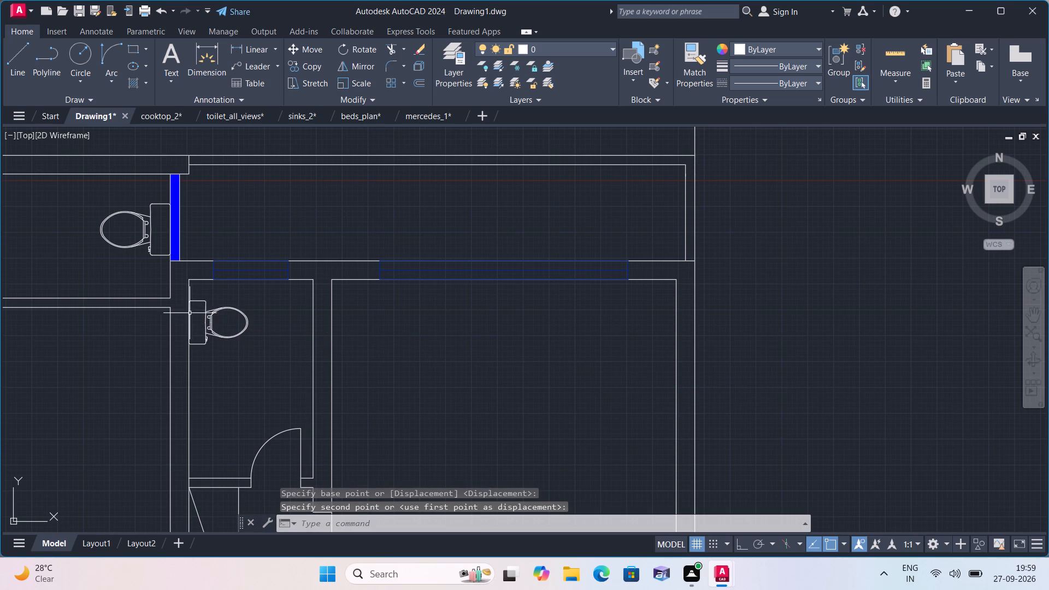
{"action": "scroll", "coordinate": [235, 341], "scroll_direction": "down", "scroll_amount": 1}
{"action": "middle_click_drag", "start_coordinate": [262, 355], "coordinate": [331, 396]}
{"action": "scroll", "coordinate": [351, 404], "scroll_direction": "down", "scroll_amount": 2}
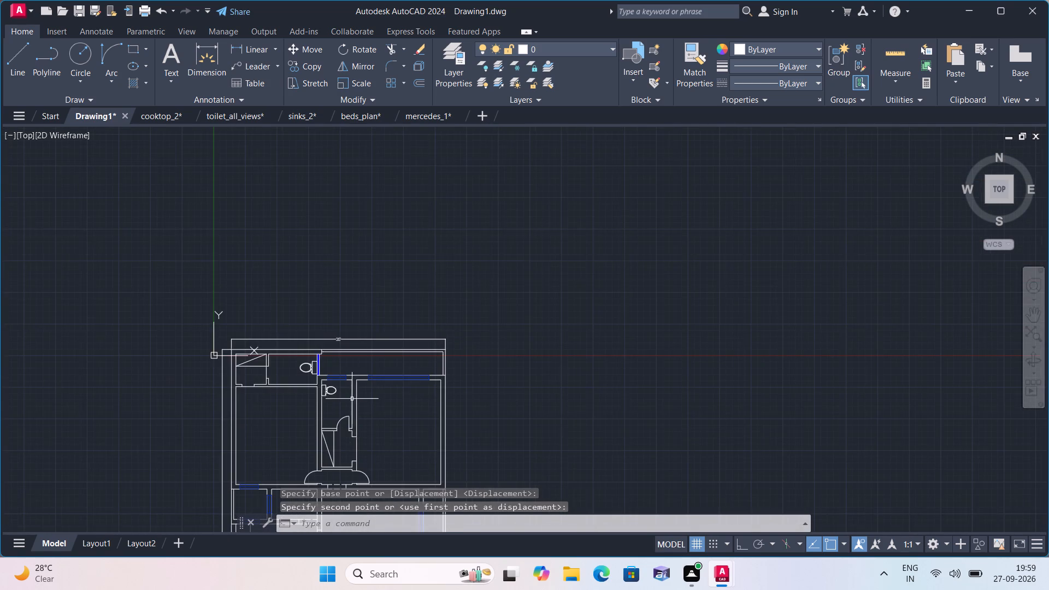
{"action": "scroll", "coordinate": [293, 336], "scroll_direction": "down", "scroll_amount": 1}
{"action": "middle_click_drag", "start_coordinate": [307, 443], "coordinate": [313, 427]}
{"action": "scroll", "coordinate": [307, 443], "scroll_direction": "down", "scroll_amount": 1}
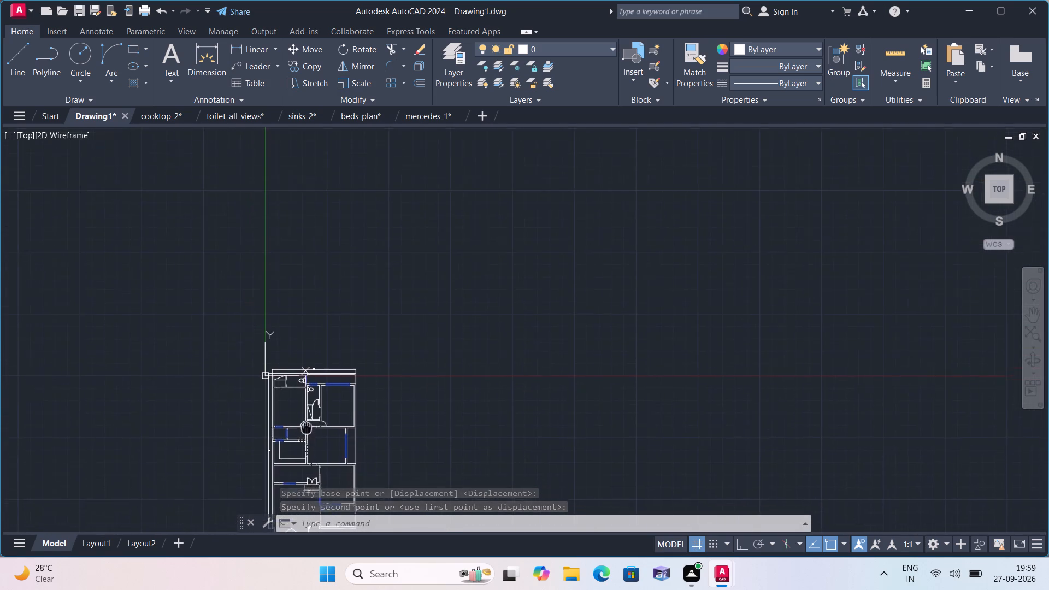
Scale the four-burner cooktop northwest of the floor plan down to about a tenth of its size, about a point near its centre.
{"action": "scroll", "coordinate": [322, 434], "scroll_direction": "down", "scroll_amount": 1}
{"action": "middle_click_drag", "start_coordinate": [233, 325], "coordinate": [305, 397]}
{"action": "left_click_drag", "start_coordinate": [269, 323], "coordinate": [267, 318]}
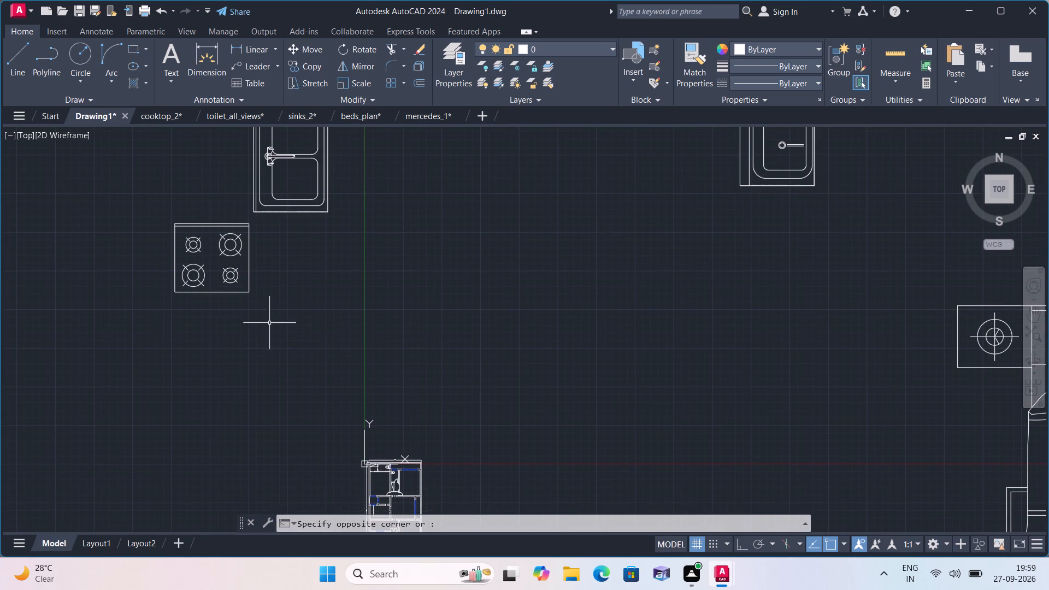
{"action": "left_click_drag", "start_coordinate": [267, 318], "coordinate": [266, 317]}
{"action": "left_click", "coordinate": [158, 218]}
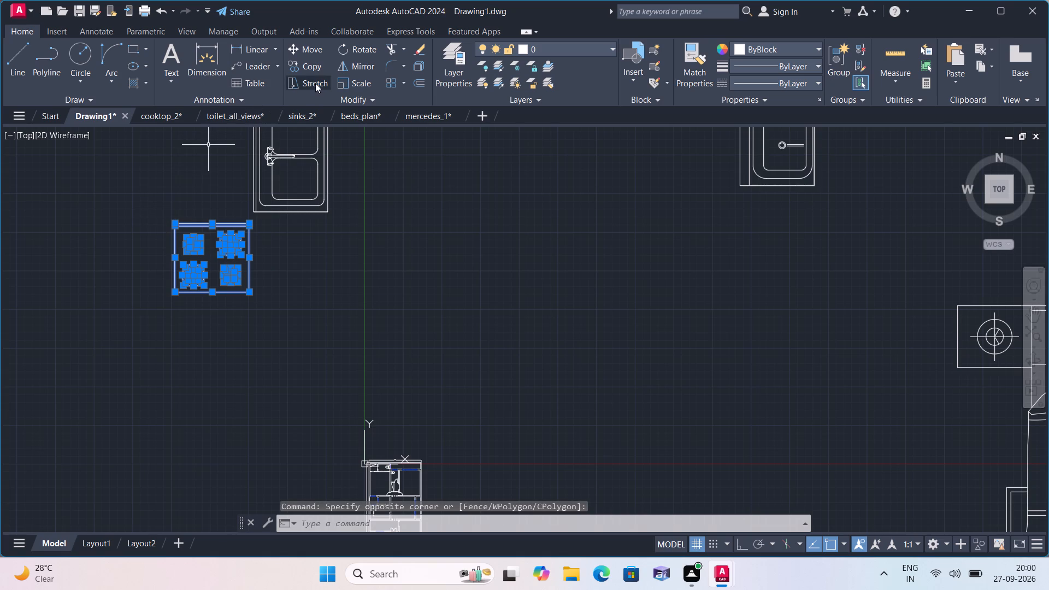
{"action": "left_click", "coordinate": [360, 79]}
{"action": "scroll", "coordinate": [216, 257], "scroll_direction": "up", "scroll_amount": 1}
{"action": "left_click", "coordinate": [214, 255]}
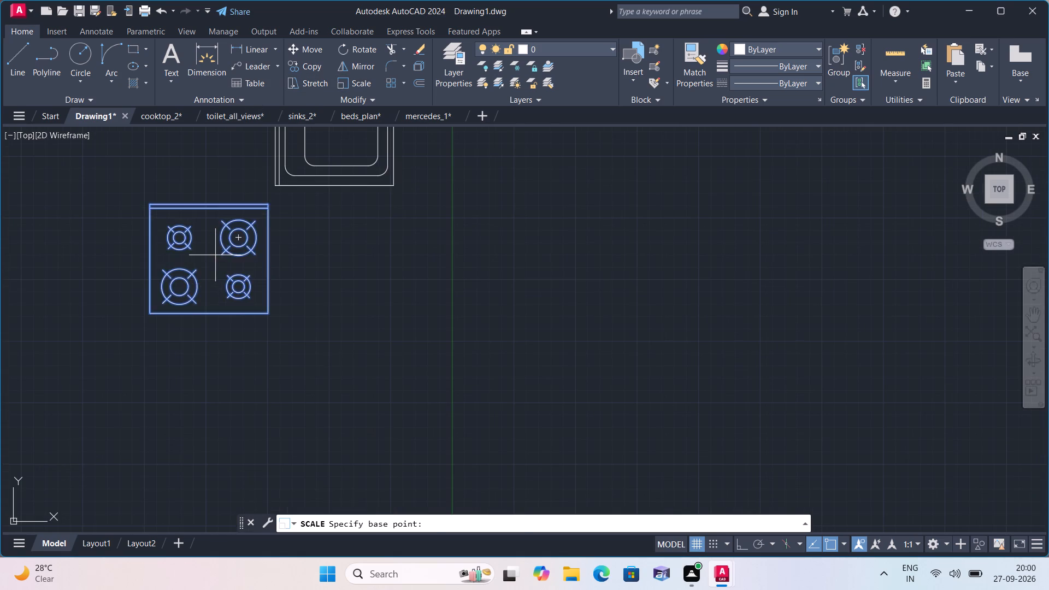
{"action": "left_click", "coordinate": [216, 261]}
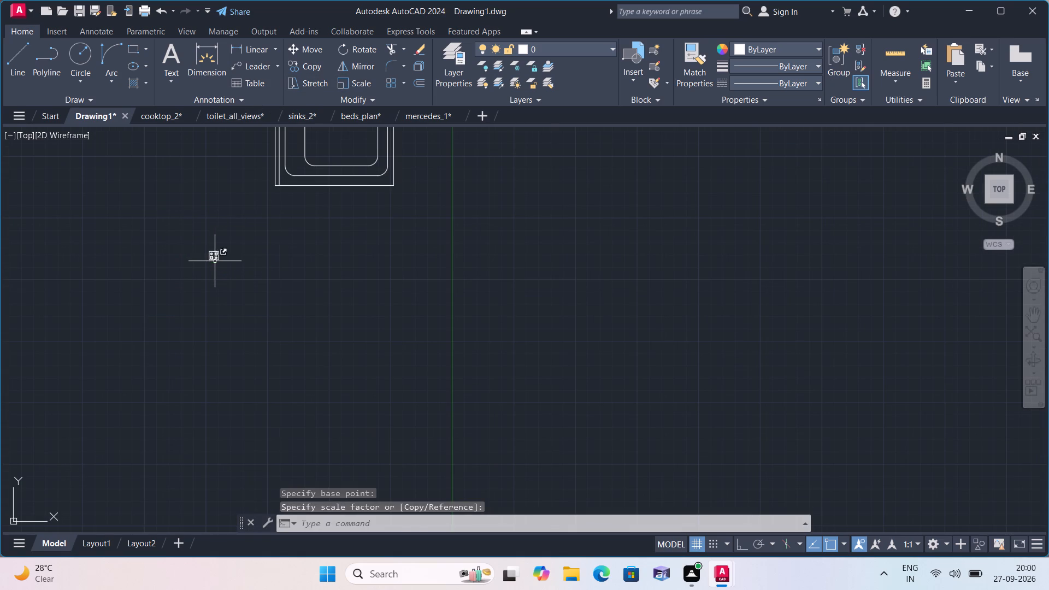
Move the reduced cooktop into the middle of the large room just east of the kitchen.
{"action": "left_click_drag", "start_coordinate": [182, 241], "coordinate": [209, 258]}
{"action": "left_click", "coordinate": [240, 284]}
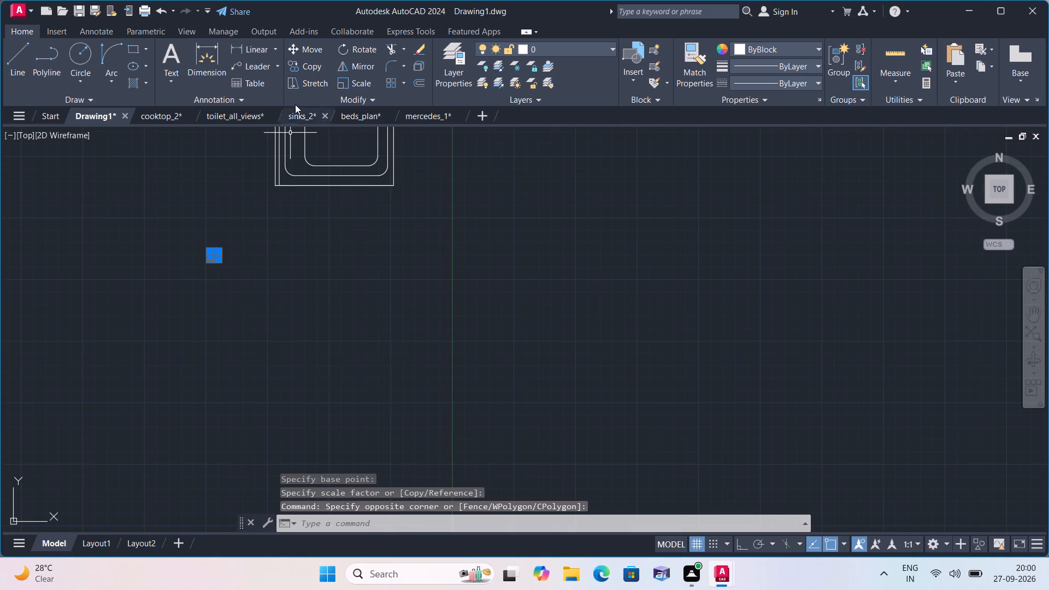
{"action": "left_click", "coordinate": [307, 52]}
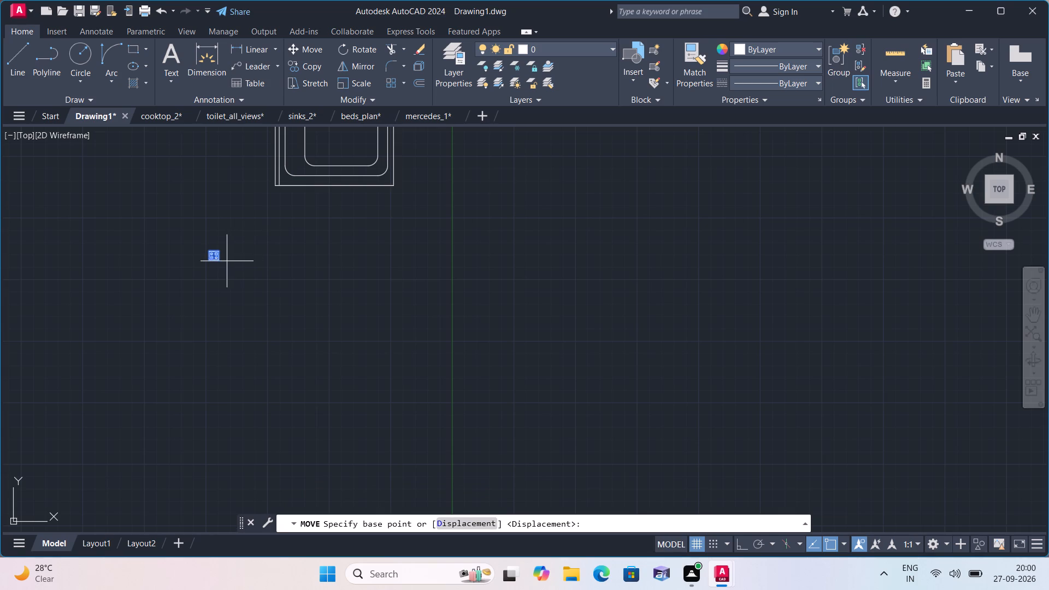
{"action": "left_click", "coordinate": [212, 255]}
{"action": "scroll", "coordinate": [316, 322], "scroll_direction": "down", "scroll_amount": 2}
{"action": "middle_click_drag", "start_coordinate": [426, 364], "coordinate": [350, 258]}
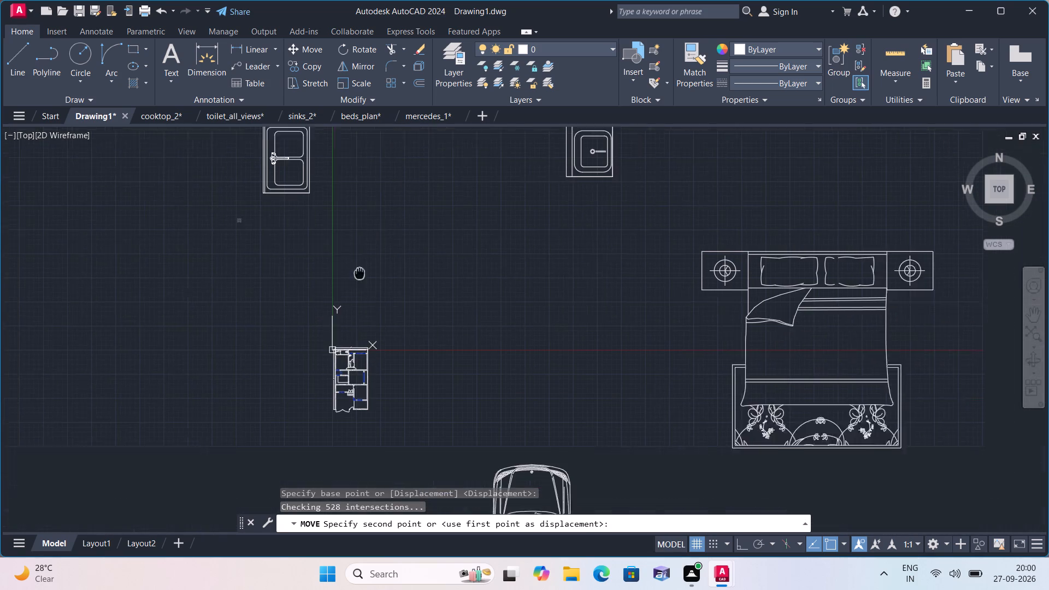
{"action": "scroll", "coordinate": [336, 360], "scroll_direction": "up", "scroll_amount": 6}
{"action": "middle_click_drag", "start_coordinate": [270, 412], "coordinate": [269, 412]}
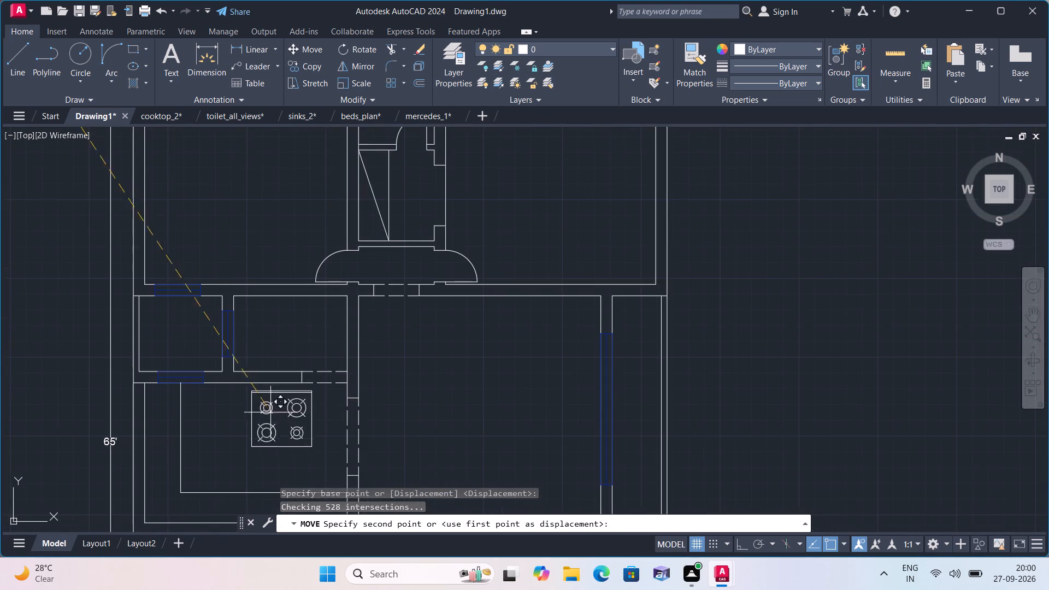
{"action": "middle_click_drag", "start_coordinate": [269, 412], "coordinate": [272, 334]}
{"action": "left_click", "coordinate": [440, 321]}
Scale the cooktop in the large central room down to about 0.3 of its size, about its centre.
{"action": "left_click_drag", "start_coordinate": [400, 285], "coordinate": [405, 293]}
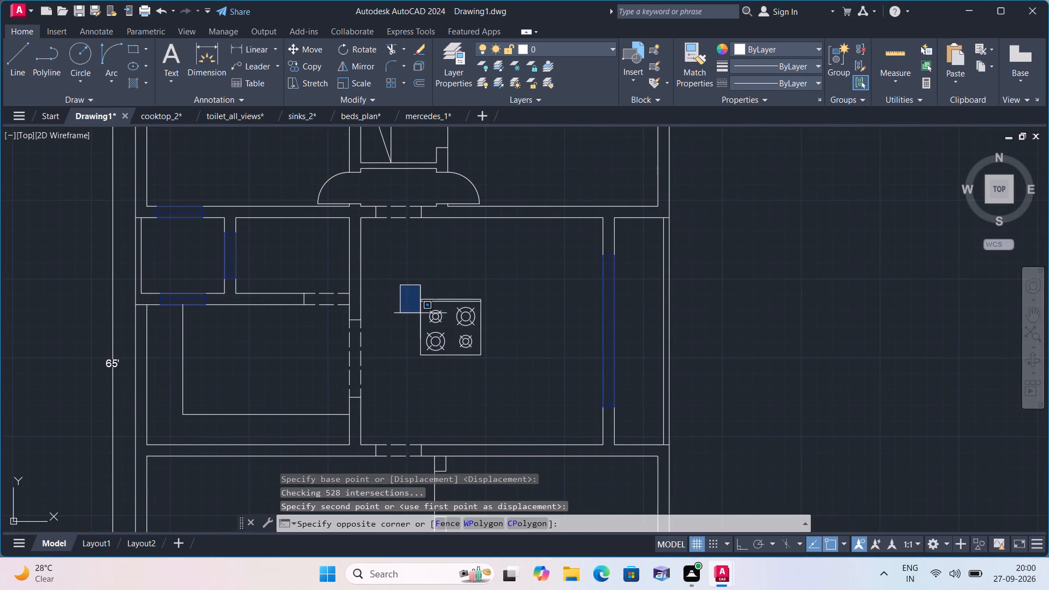
{"action": "left_click", "coordinate": [509, 378]}
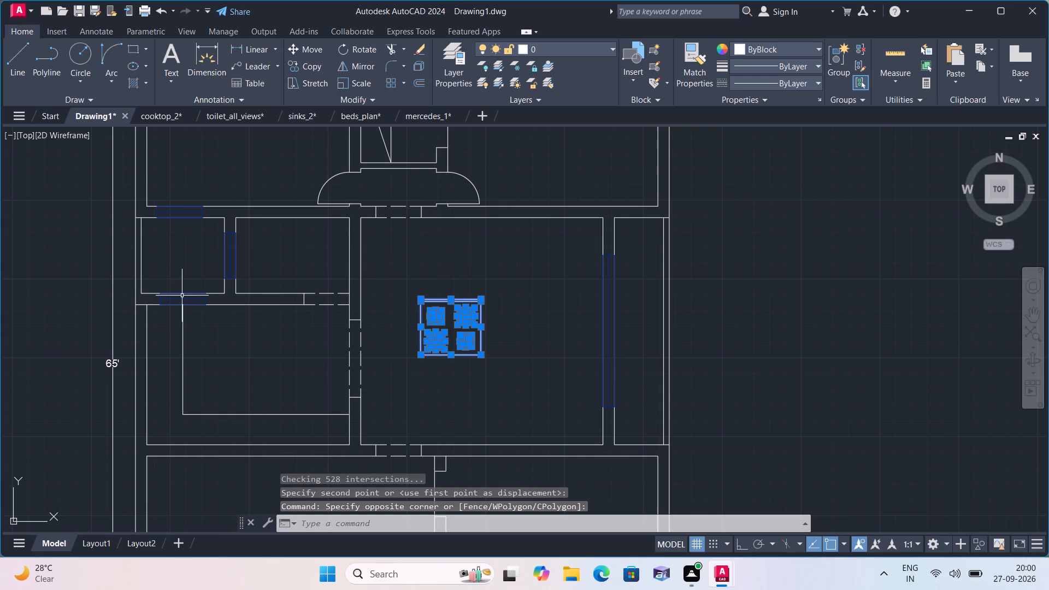
{"action": "left_click", "coordinate": [363, 81]}
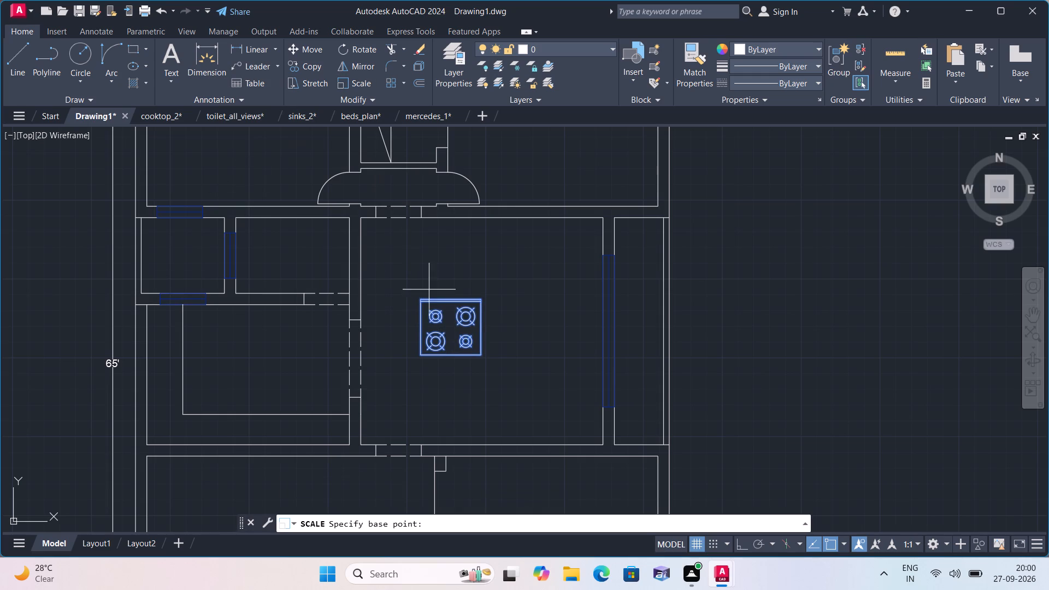
{"action": "left_click", "coordinate": [454, 327]}
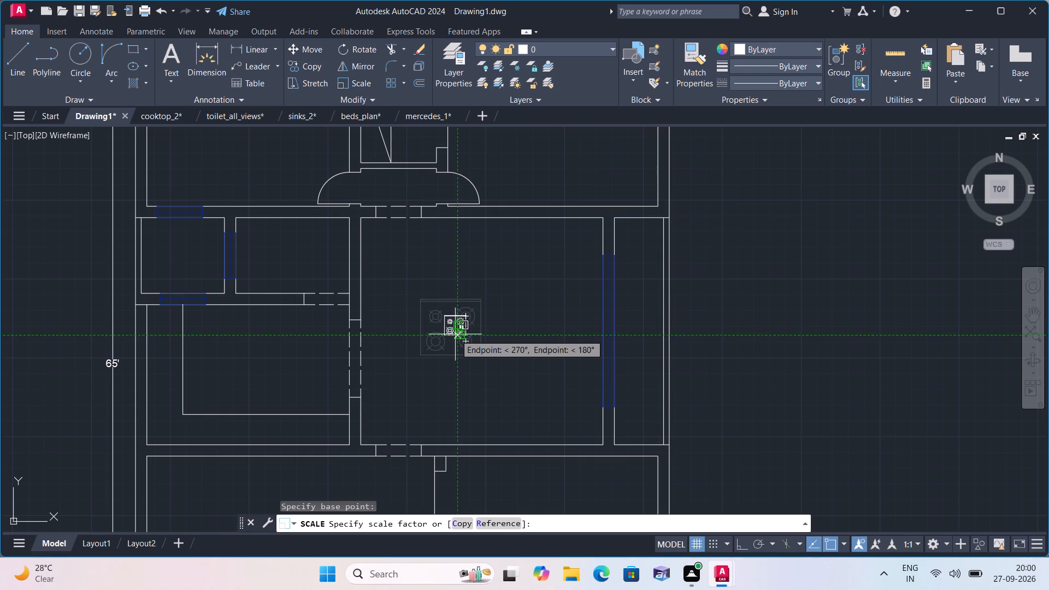
{"action": "left_click", "coordinate": [455, 332]}
Move the cooktop onto the kitchen's south counter, between the counter edge and the south wall.
{"action": "left_click_drag", "start_coordinate": [422, 303], "coordinate": [428, 305]}
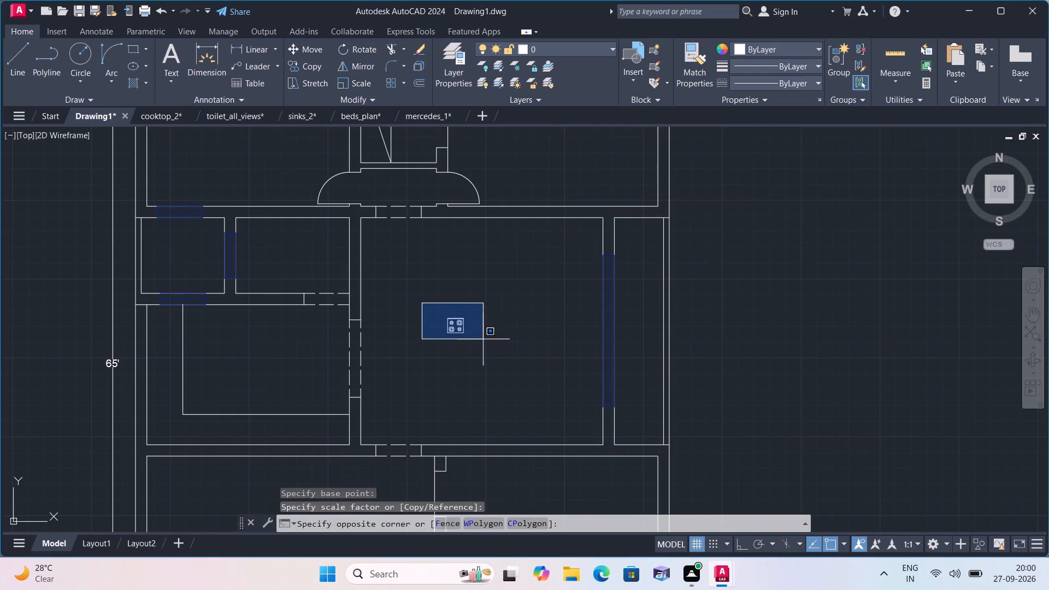
{"action": "left_click", "coordinate": [486, 343]}
{"action": "left_click", "coordinate": [314, 51]}
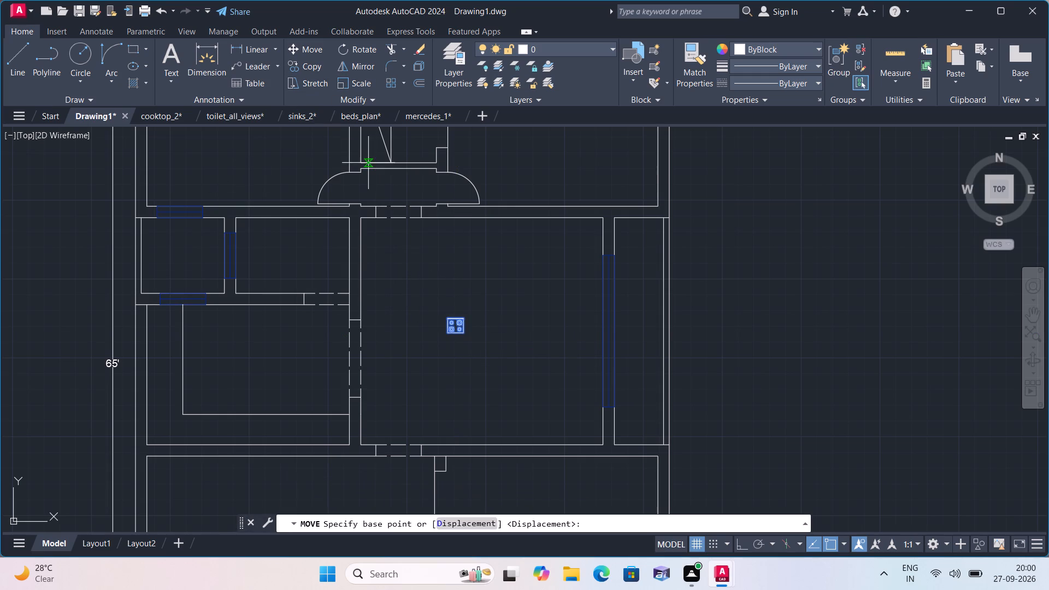
{"action": "left_click", "coordinate": [452, 329]}
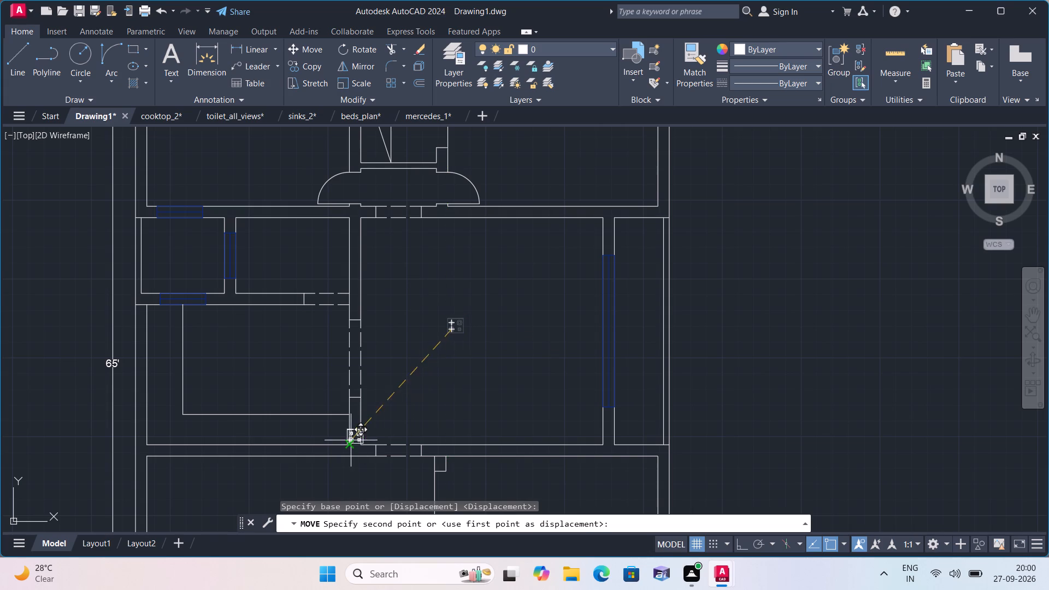
{"action": "scroll", "coordinate": [302, 426], "scroll_direction": "up", "scroll_amount": 2}
{"action": "left_click", "coordinate": [272, 444]}
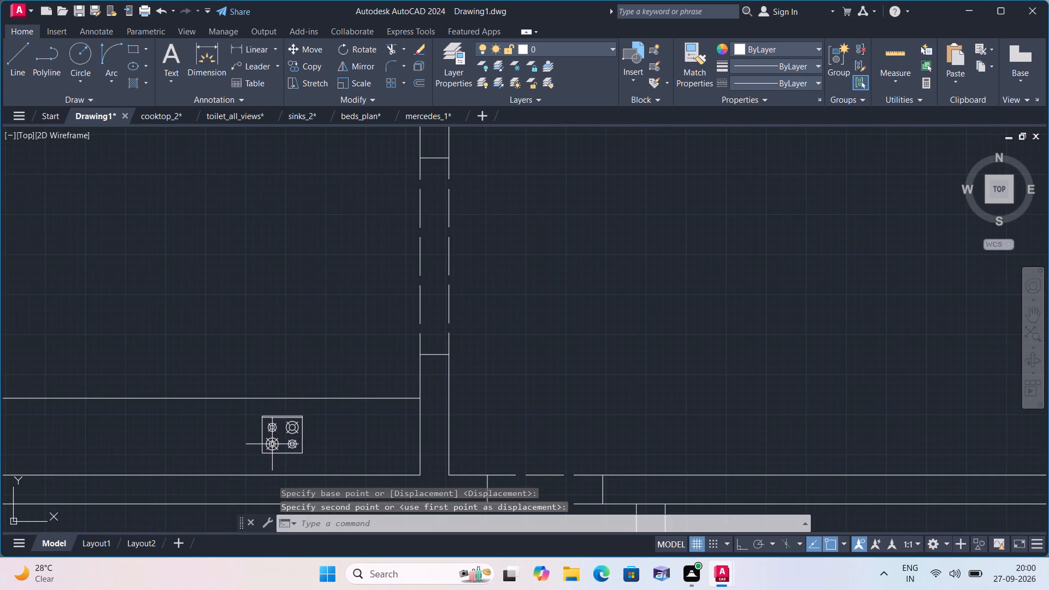
Scale the cooktop on the south counter up to about 1.8 times its size, about a point by its northwest burner.
{"action": "scroll", "coordinate": [333, 460], "scroll_direction": "up", "scroll_amount": 1}
{"action": "middle_click_drag", "start_coordinate": [333, 460], "coordinate": [347, 444]}
{"action": "scroll", "coordinate": [339, 444], "scroll_direction": "up", "scroll_amount": 1}
{"action": "left_click", "coordinate": [327, 440]}
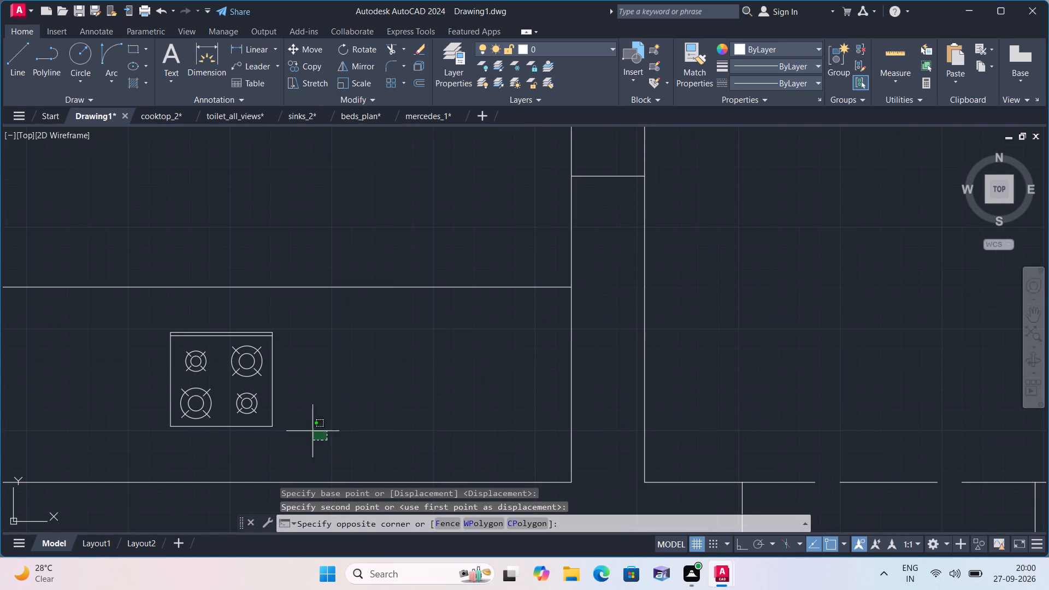
{"action": "left_click", "coordinate": [139, 322]}
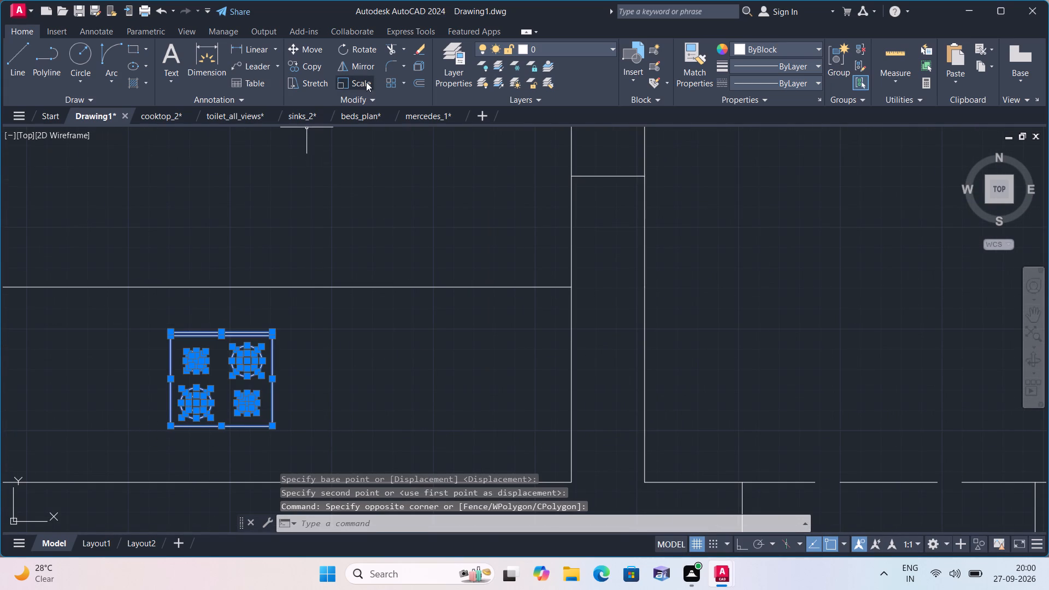
{"action": "left_click", "coordinate": [367, 80]}
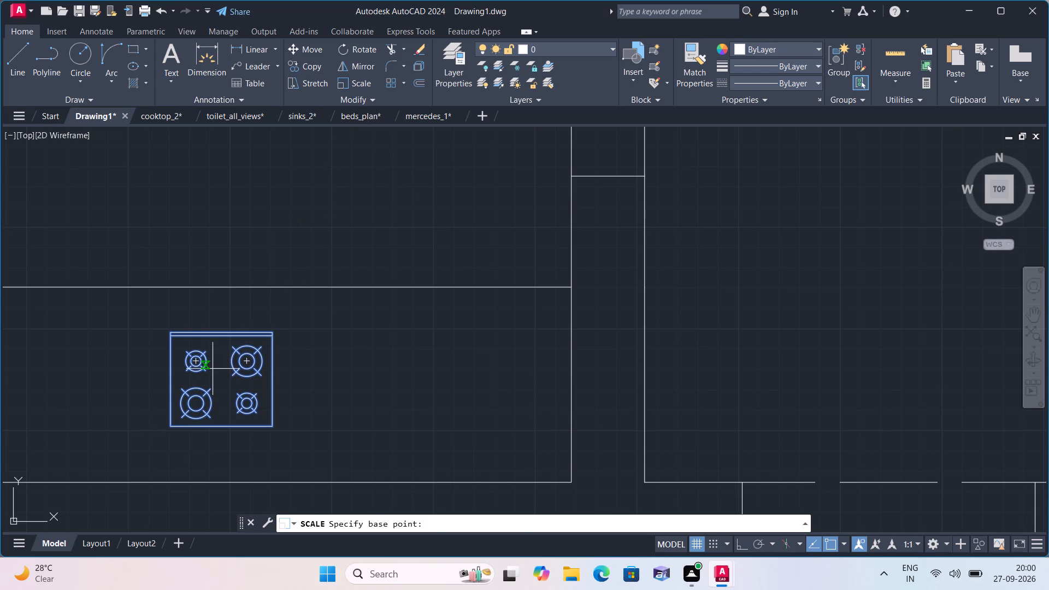
{"action": "left_click", "coordinate": [213, 369]}
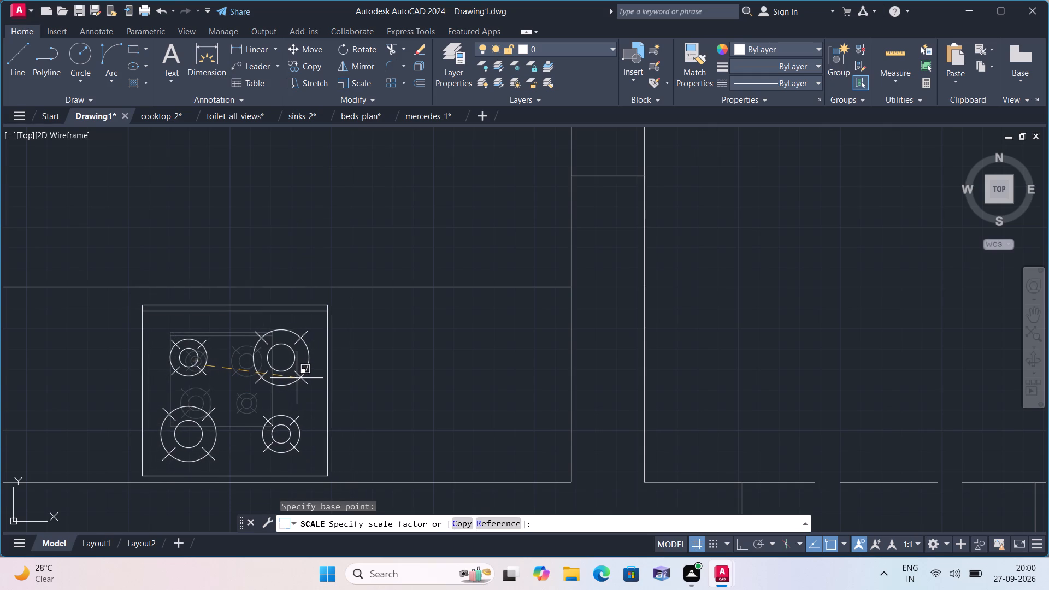
{"action": "left_click", "coordinate": [296, 377]}
Move the double-bowl sink from north of the floor plan to the open area just east of the plan.
{"action": "scroll", "coordinate": [205, 329], "scroll_direction": "down", "scroll_amount": 3}
{"action": "scroll", "coordinate": [175, 250], "scroll_direction": "down", "scroll_amount": 1}
{"action": "middle_click_drag", "start_coordinate": [175, 250], "coordinate": [181, 252]}
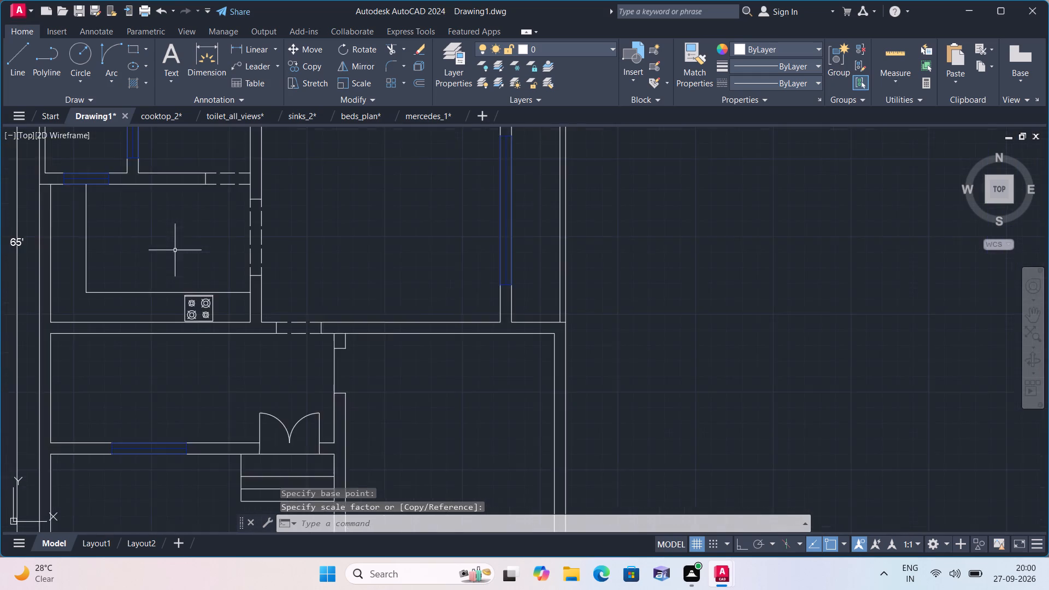
{"action": "middle_click_drag", "start_coordinate": [181, 252], "coordinate": [292, 353]}
{"action": "scroll", "coordinate": [309, 371], "scroll_direction": "down", "scroll_amount": 2}
{"action": "middle_click_drag", "start_coordinate": [254, 252], "coordinate": [304, 334]}
{"action": "scroll", "coordinate": [302, 330], "scroll_direction": "down", "scroll_amount": 2}
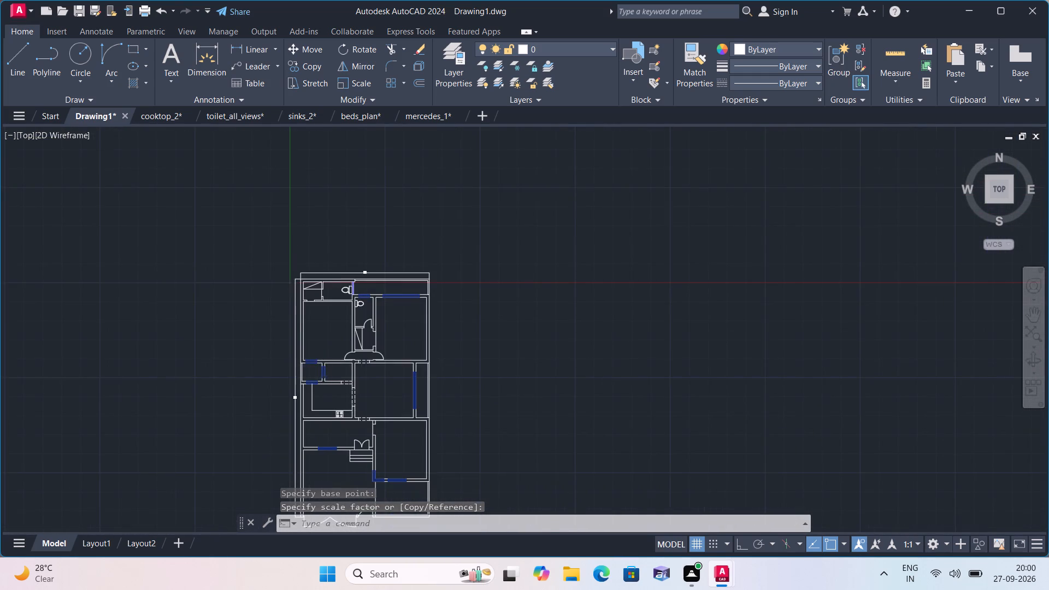
{"action": "scroll", "coordinate": [290, 338], "scroll_direction": "down", "scroll_amount": 1}
{"action": "middle_click_drag", "start_coordinate": [255, 252], "coordinate": [368, 400]}
{"action": "middle_click_drag", "start_coordinate": [305, 290], "coordinate": [347, 381]}
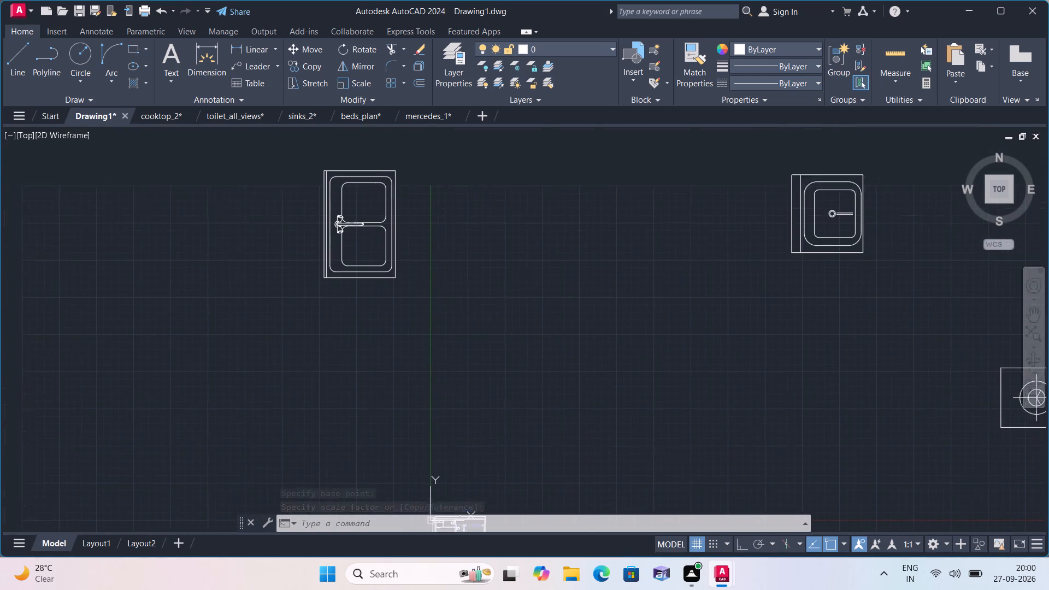
{"action": "left_click_drag", "start_coordinate": [428, 356], "coordinate": [412, 308]}
{"action": "left_click", "coordinate": [292, 173]}
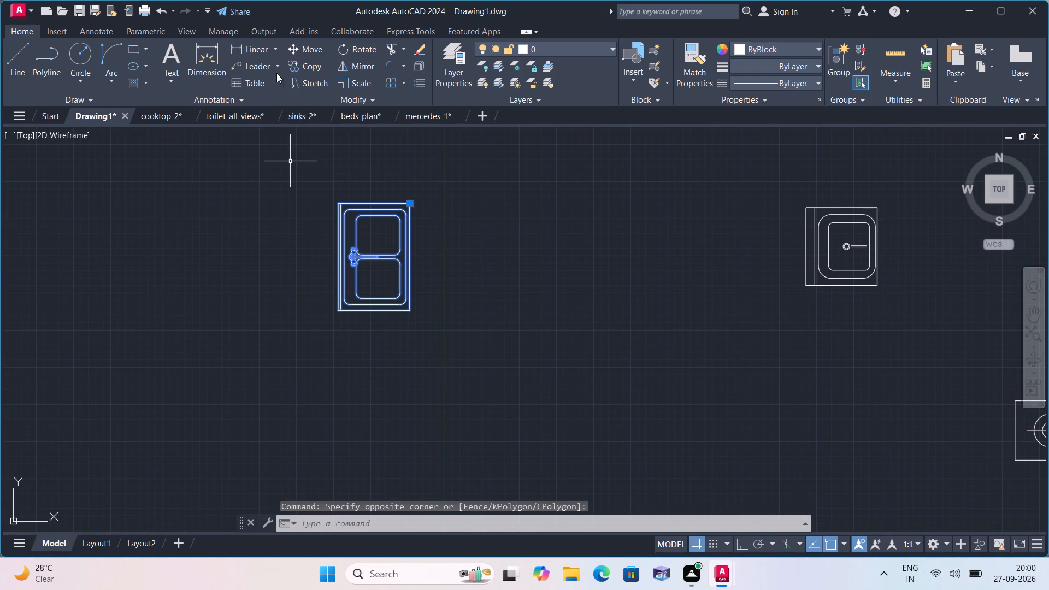
{"action": "left_click_drag", "start_coordinate": [308, 48], "coordinate": [309, 52]}
{"action": "left_click_drag", "start_coordinate": [381, 264], "coordinate": [408, 309]}
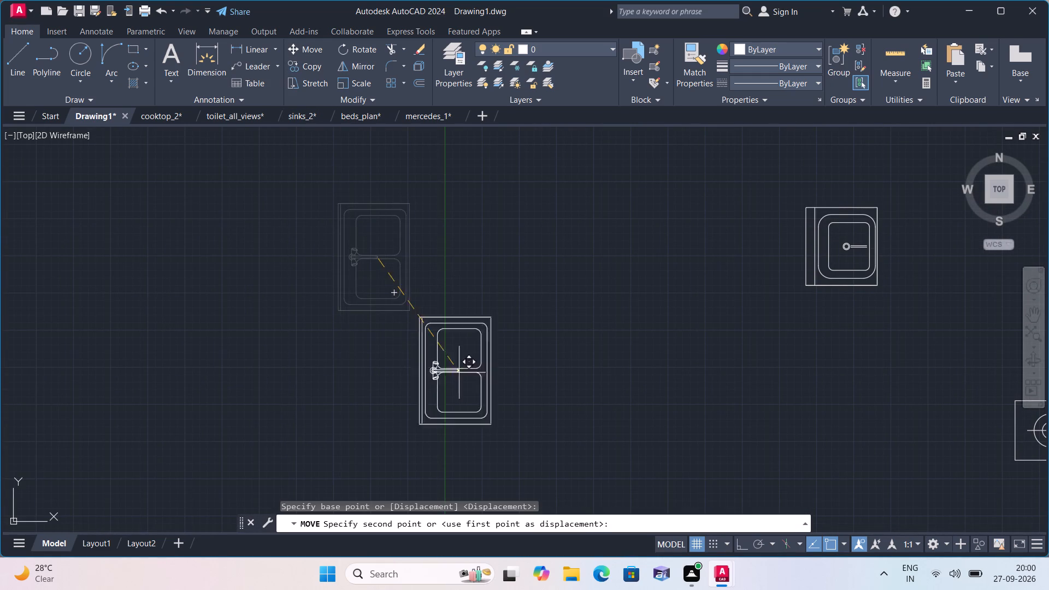
{"action": "middle_click_drag", "start_coordinate": [531, 428], "coordinate": [403, 274]}
{"action": "scroll", "coordinate": [515, 422], "scroll_direction": "down", "scroll_amount": 1}
{"action": "scroll", "coordinate": [459, 374], "scroll_direction": "up", "scroll_amount": 2}
{"action": "scroll", "coordinate": [411, 374], "scroll_direction": "up", "scroll_amount": 1}
{"action": "middle_click", "coordinate": [411, 374]}
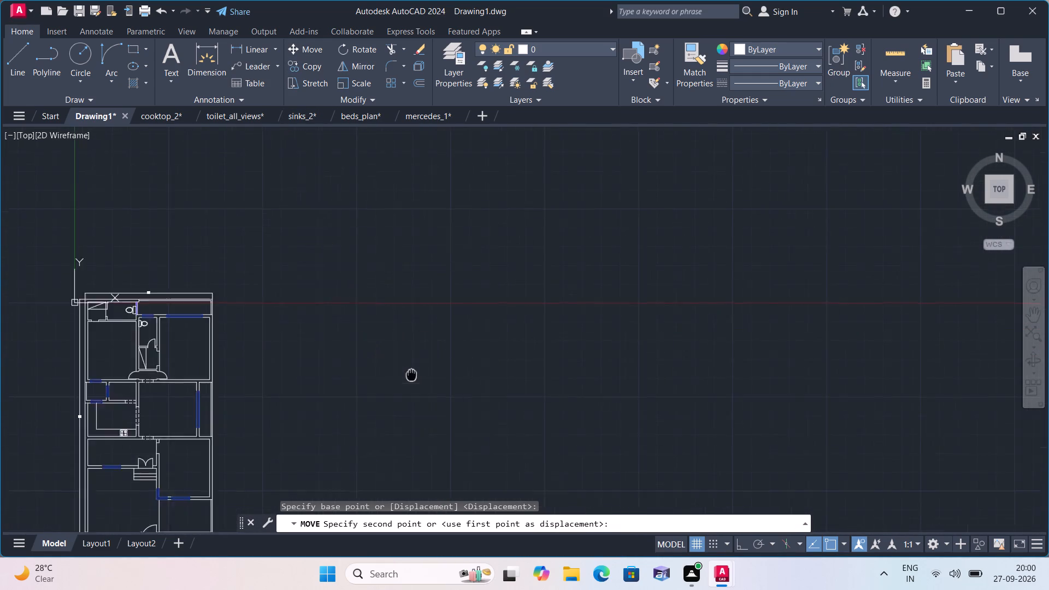
{"action": "scroll", "coordinate": [411, 373], "scroll_direction": "up", "scroll_amount": 1}
{"action": "middle_click_drag", "start_coordinate": [362, 373], "coordinate": [505, 343]}
{"action": "left_click", "coordinate": [503, 350]}
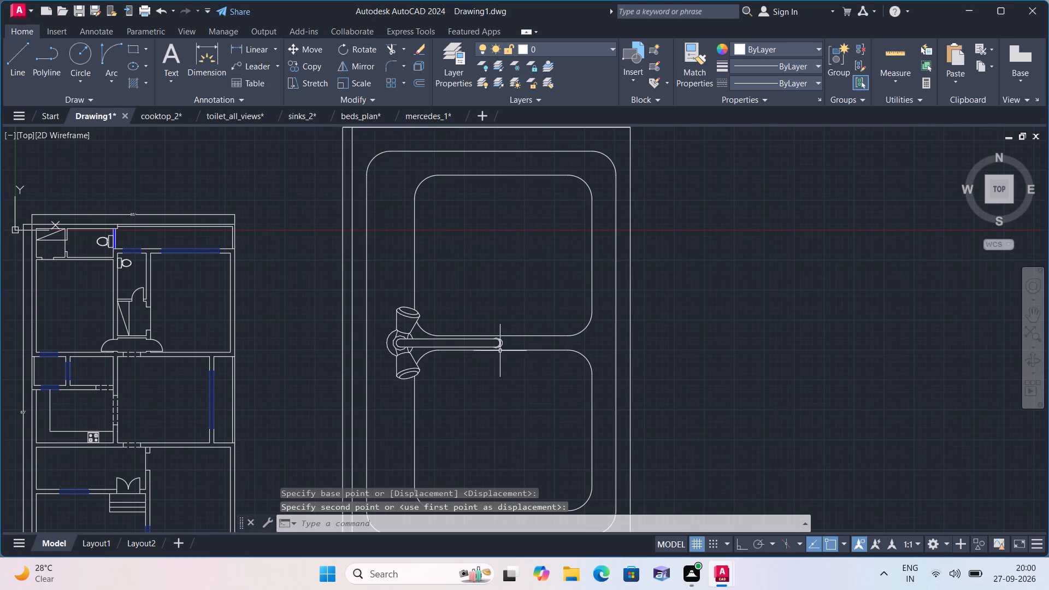
Scale the double-bowl sink beside the plan down to about a tenth of its size, about a point near its faucet.
{"action": "scroll", "coordinate": [500, 351], "scroll_direction": "down", "scroll_amount": 2}
{"action": "left_click_drag", "start_coordinate": [572, 446], "coordinate": [561, 441]}
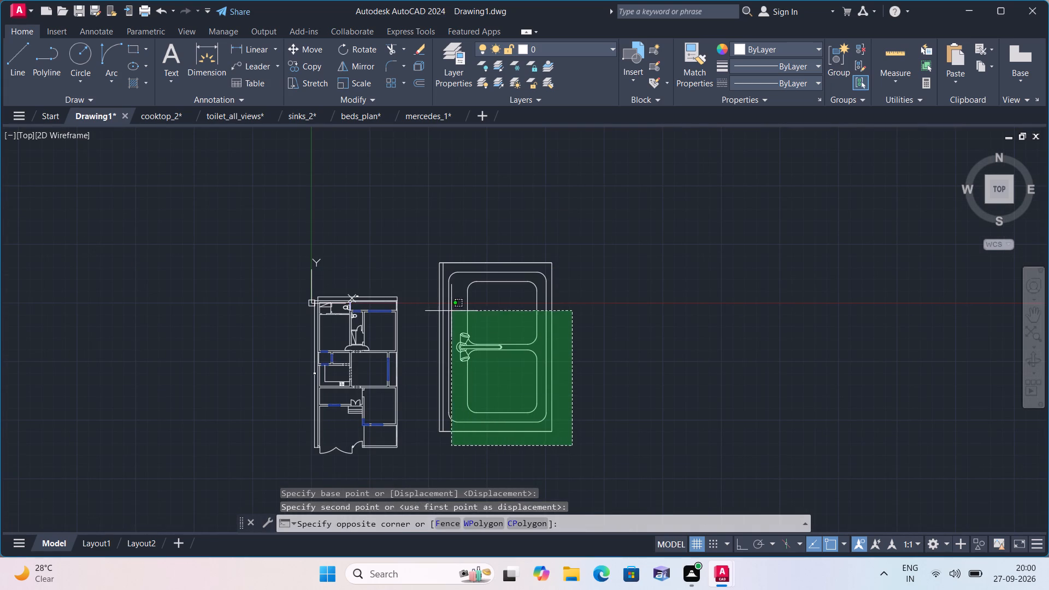
{"action": "left_click", "coordinate": [412, 241]}
{"action": "left_click", "coordinate": [356, 82]}
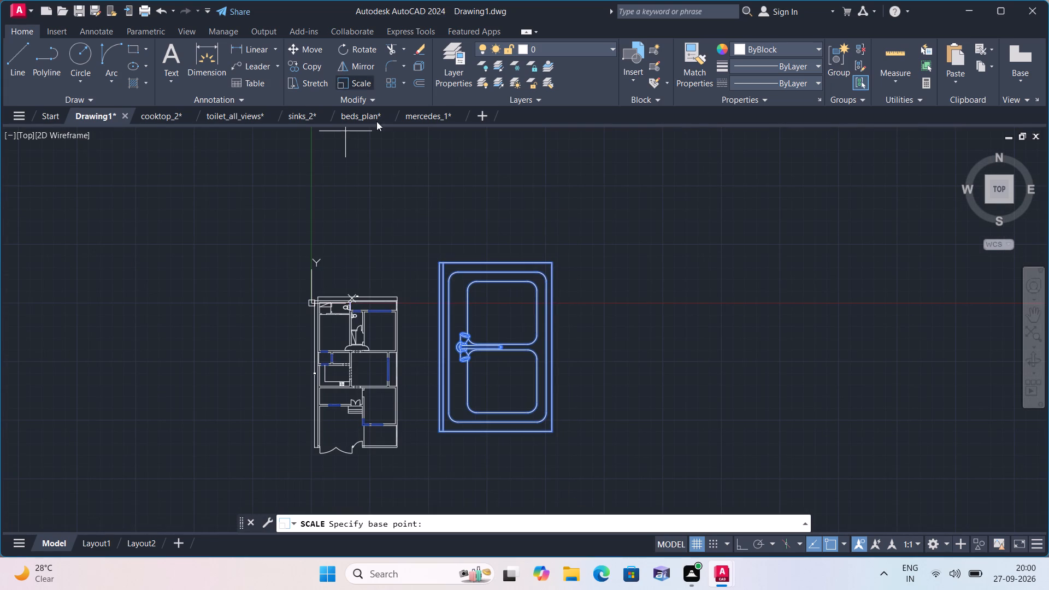
{"action": "left_click", "coordinate": [455, 328]}
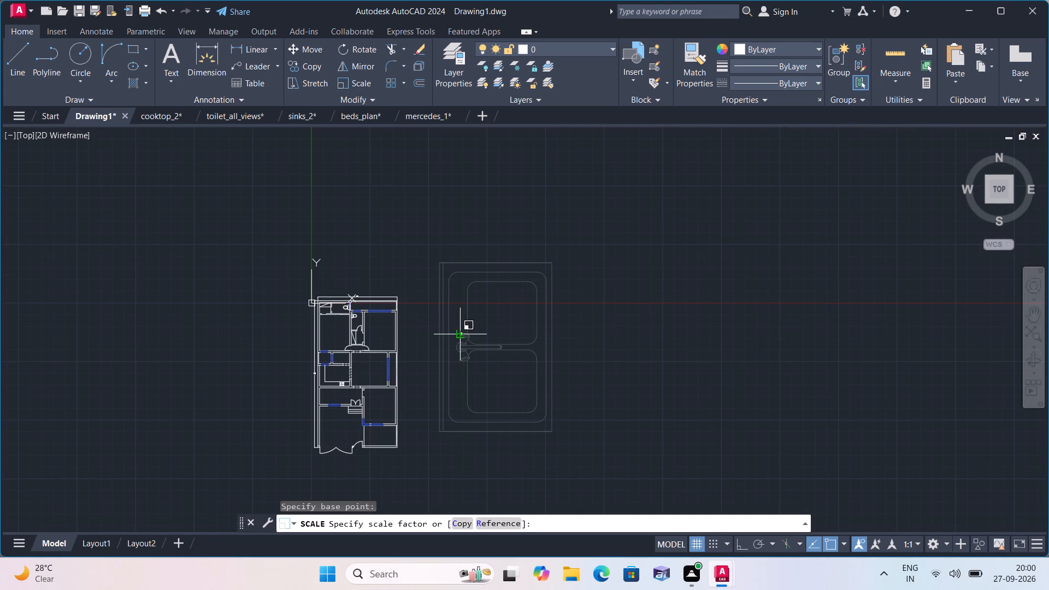
{"action": "left_click", "coordinate": [461, 343]}
Move the reduced double-bowl sink to the open area just outside the plan's west wall, level with the kitchen.
{"action": "left_click", "coordinate": [500, 355]}
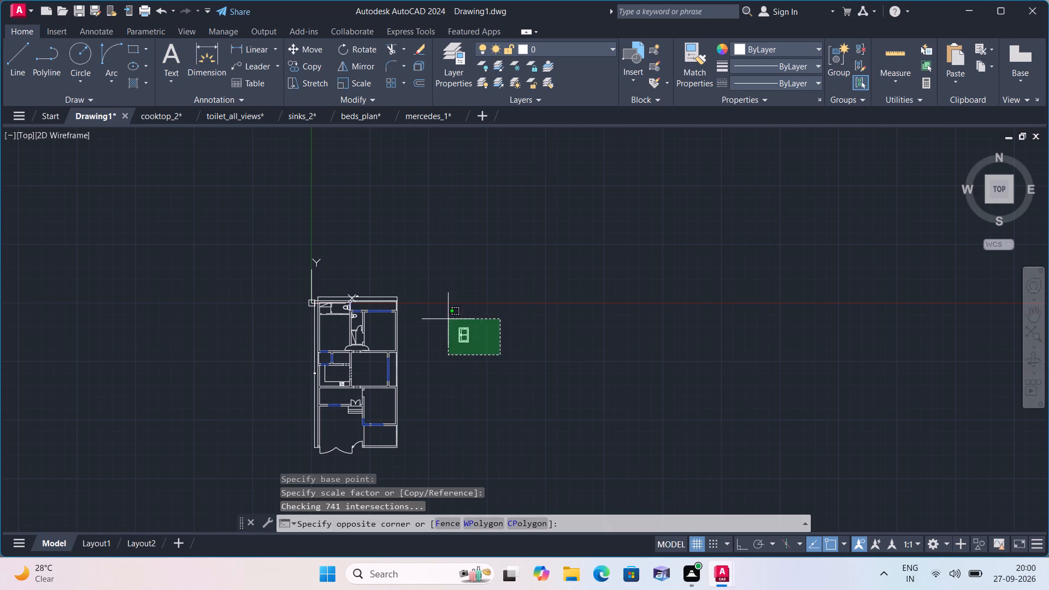
{"action": "left_click", "coordinate": [448, 318]}
{"action": "left_click", "coordinate": [312, 50]}
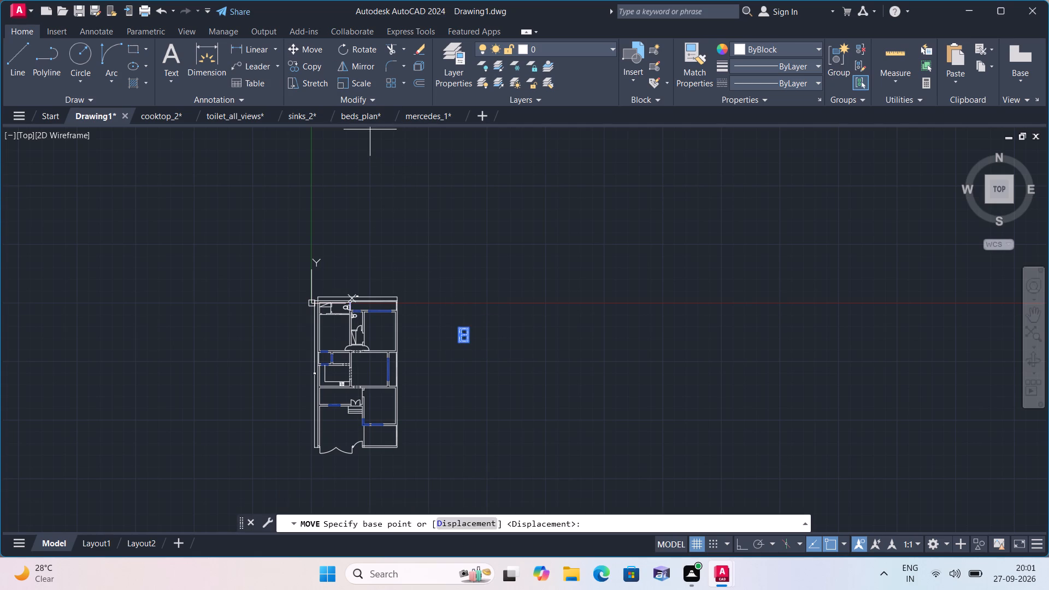
{"action": "left_click", "coordinate": [466, 339]}
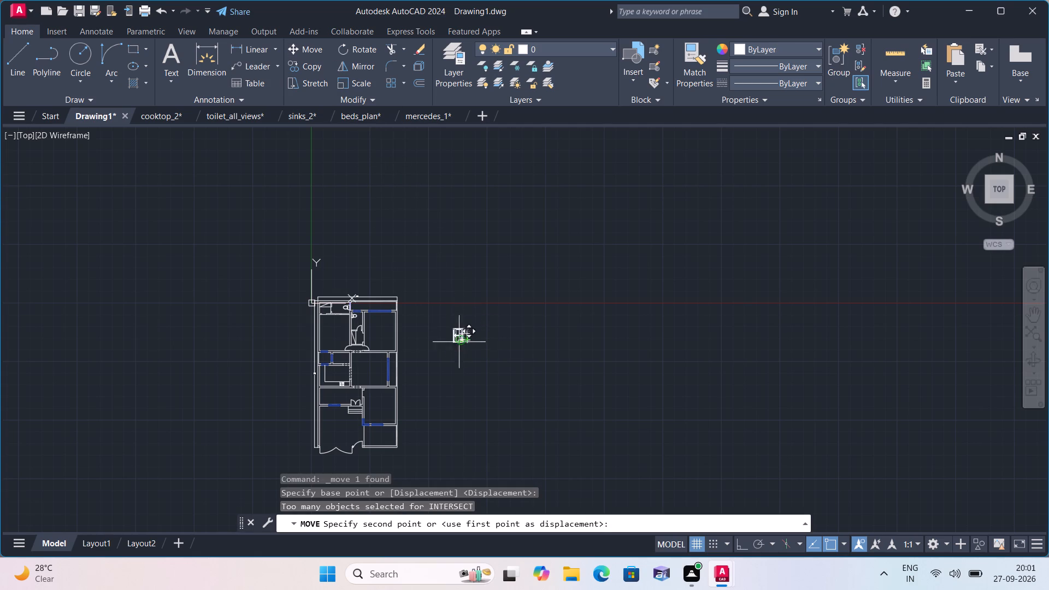
{"action": "scroll", "coordinate": [363, 363], "scroll_direction": "up", "scroll_amount": 3}
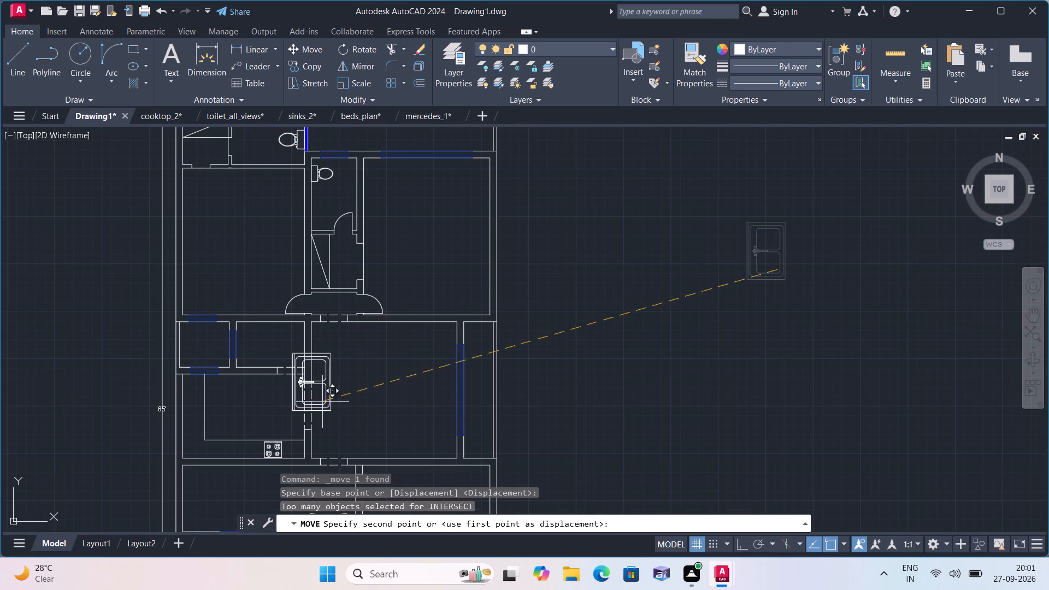
{"action": "middle_click_drag", "start_coordinate": [269, 408], "coordinate": [358, 376]}
{"action": "left_click", "coordinate": [213, 386]}
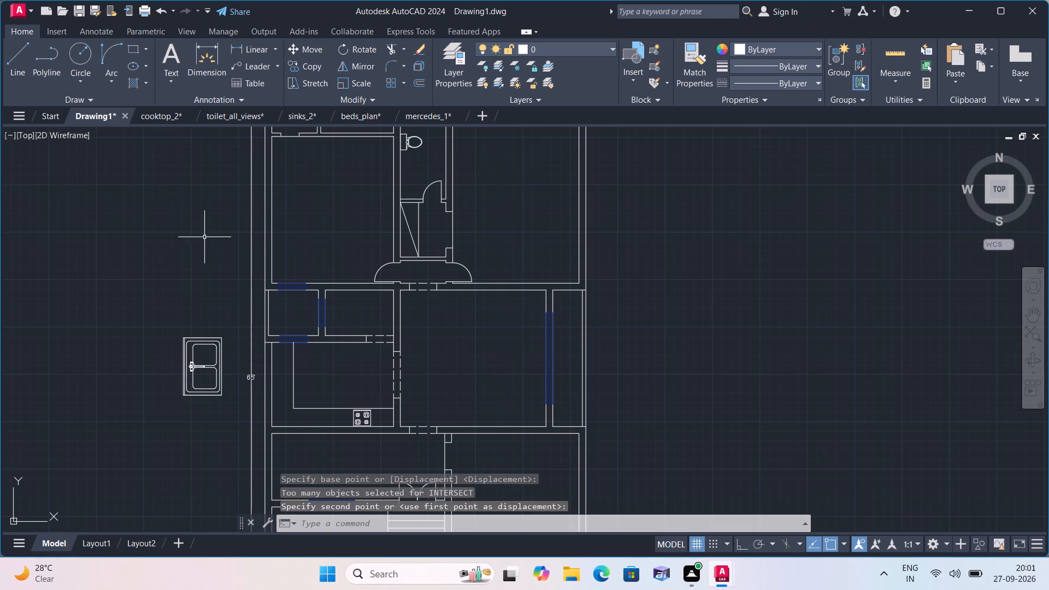
Scale the double-bowl sink outside the west wall down to about 0.3 of its size, about a point inside its upper bowl.
{"action": "left_click_drag", "start_coordinate": [228, 407], "coordinate": [220, 395]}
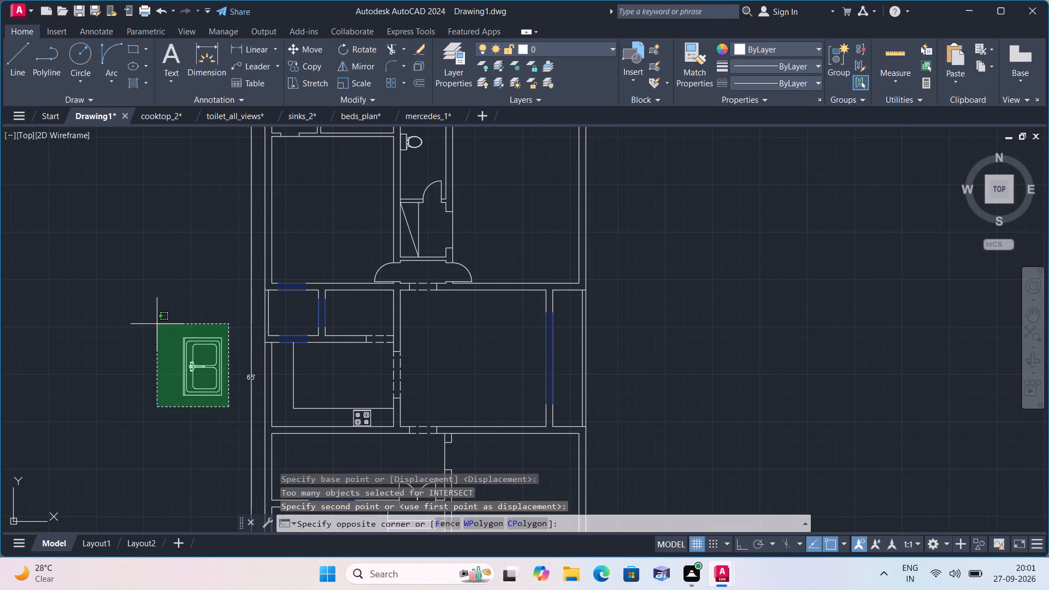
{"action": "left_click", "coordinate": [142, 310]}
{"action": "left_click", "coordinate": [361, 78]}
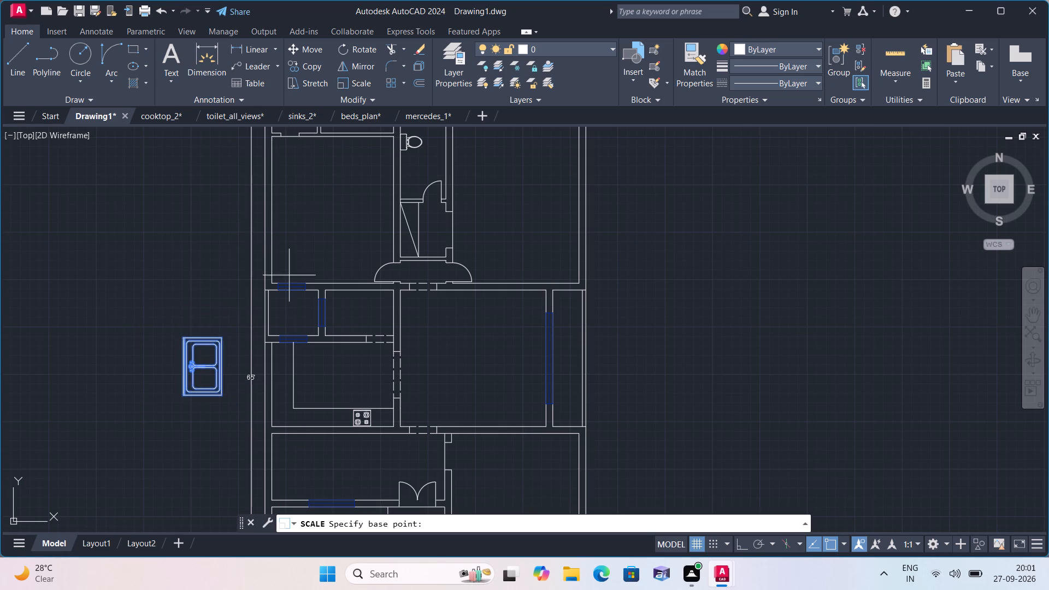
{"action": "left_click", "coordinate": [200, 361]}
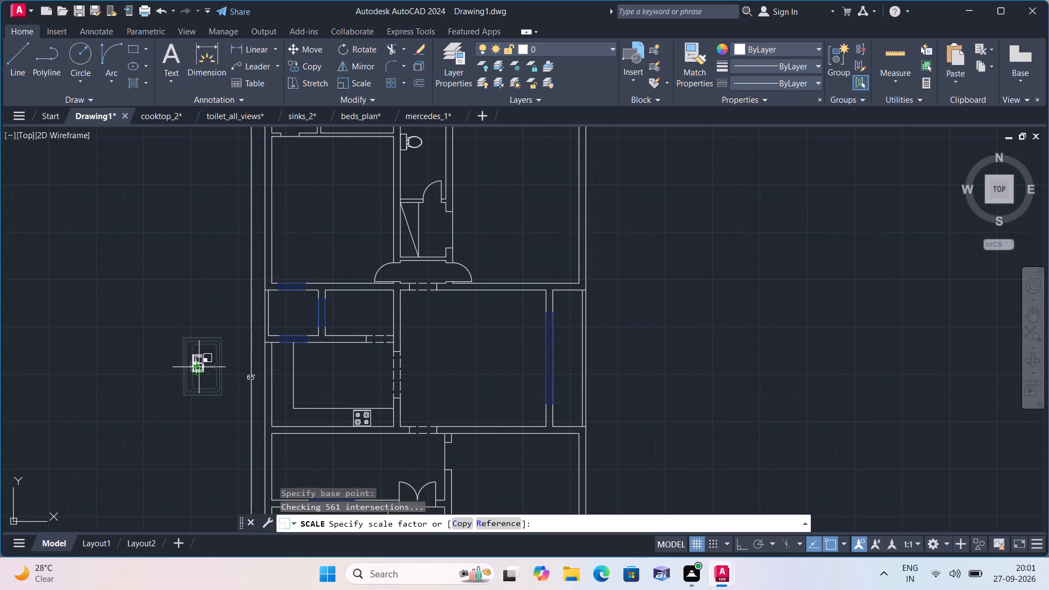
{"action": "left_click", "coordinate": [200, 374]}
Move the reduced double-bowl sink by its northeast corner onto the kitchen's west counter.
{"action": "left_click", "coordinate": [205, 377]}
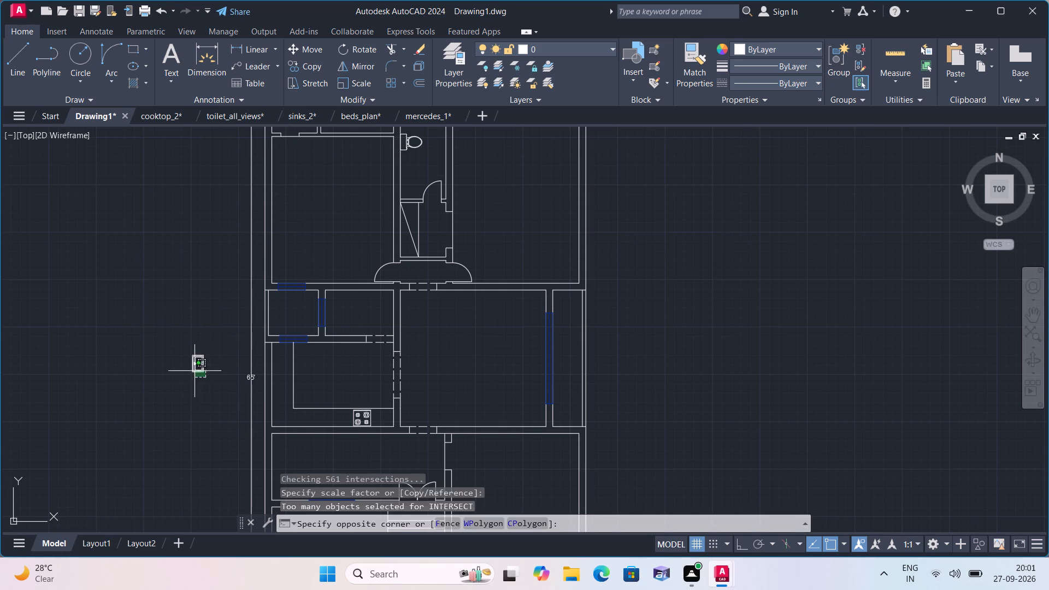
{"action": "left_click", "coordinate": [180, 343]}
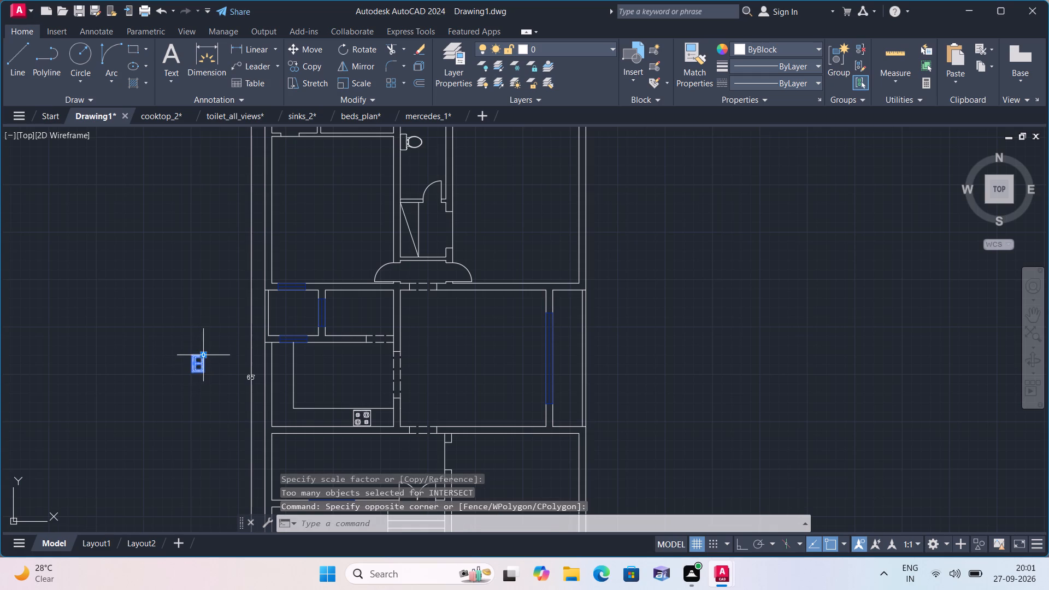
{"action": "left_click", "coordinate": [204, 355]}
{"action": "scroll", "coordinate": [317, 373], "scroll_direction": "up", "scroll_amount": 2}
{"action": "middle_click_drag", "start_coordinate": [316, 371], "coordinate": [341, 327]}
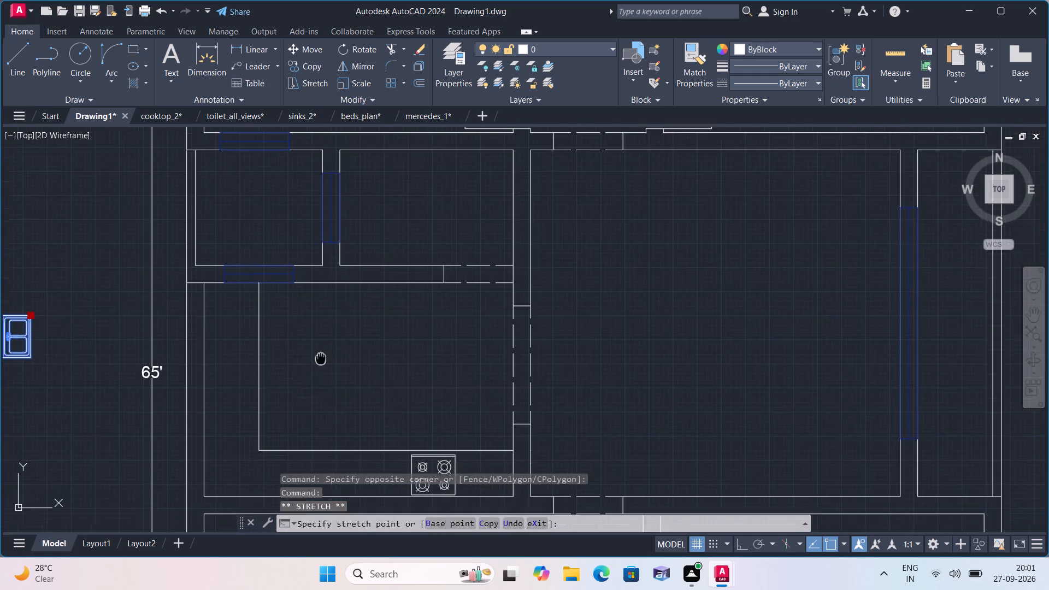
{"action": "middle_click_drag", "start_coordinate": [341, 327], "coordinate": [361, 313]}
{"action": "left_click", "coordinate": [284, 324]}
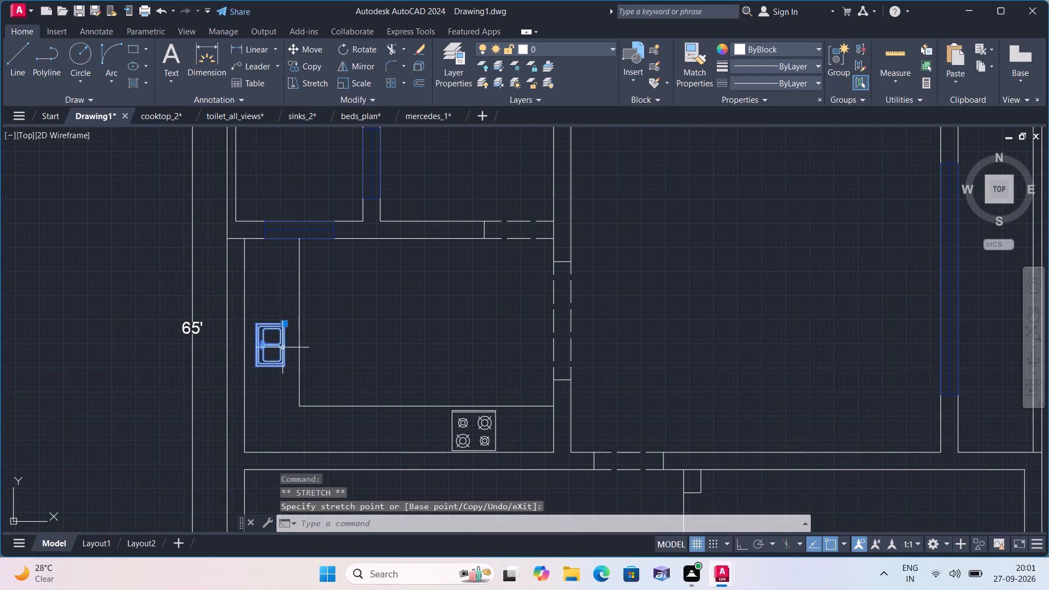
Scale the double-bowl sink on the west counter up to about 1.6 times its size, about a point near its centre.
{"action": "scroll", "coordinate": [284, 367], "scroll_direction": "up", "scroll_amount": 2}
{"action": "left_click", "coordinate": [357, 84]}
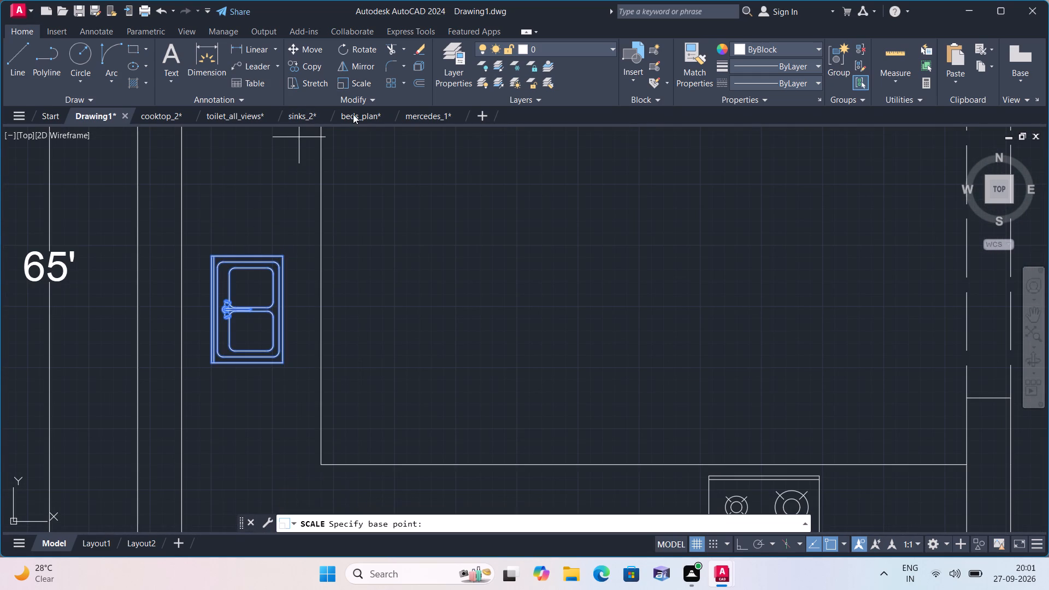
{"action": "left_click", "coordinate": [243, 305]}
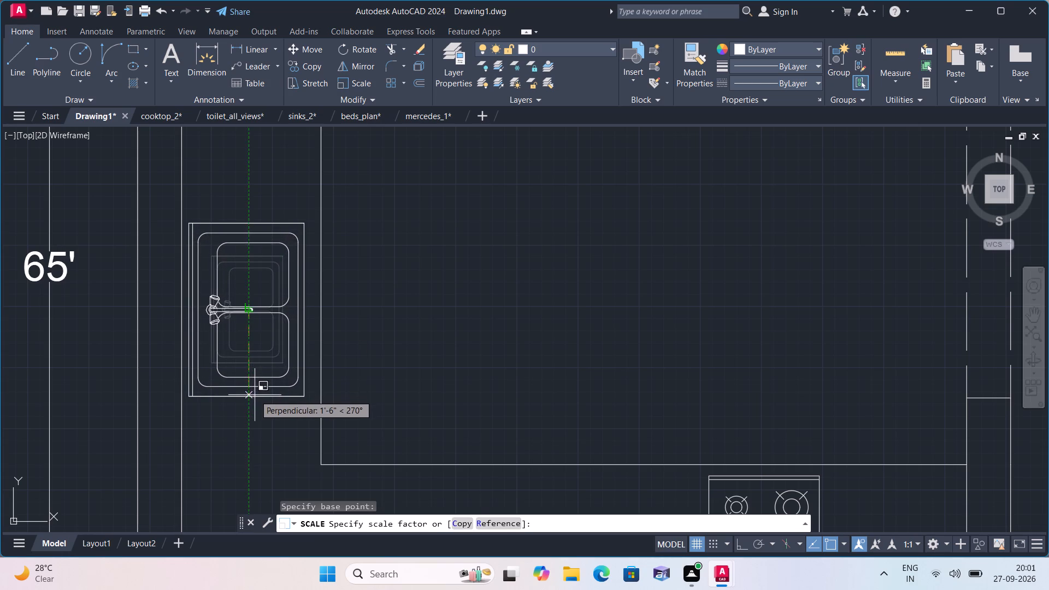
{"action": "left_click", "coordinate": [257, 395]}
Scale the oversized car southeast of the floor plan down to about 1.5% of its size, about a point at its front end.
{"action": "scroll", "coordinate": [285, 332], "scroll_direction": "down", "scroll_amount": 4}
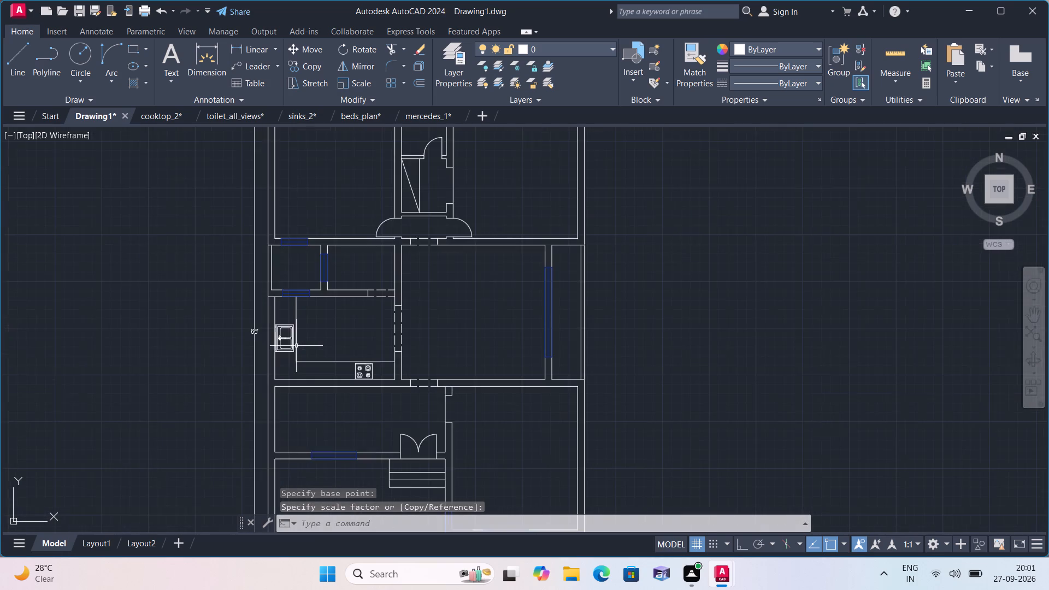
{"action": "scroll", "coordinate": [374, 352], "scroll_direction": "down", "scroll_amount": 4}
{"action": "middle_click_drag", "start_coordinate": [395, 335], "coordinate": [339, 369]}
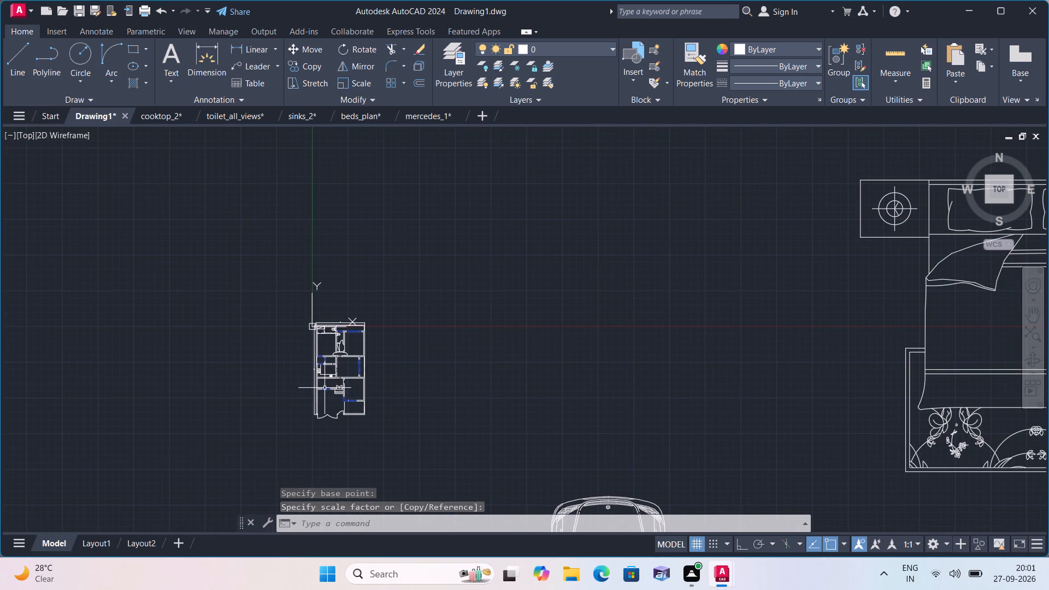
{"action": "middle_click_drag", "start_coordinate": [436, 400], "coordinate": [333, 281]}
{"action": "scroll", "coordinate": [350, 301], "scroll_direction": "down", "scroll_amount": 1}
{"action": "middle_click_drag", "start_coordinate": [532, 506], "coordinate": [488, 407]}
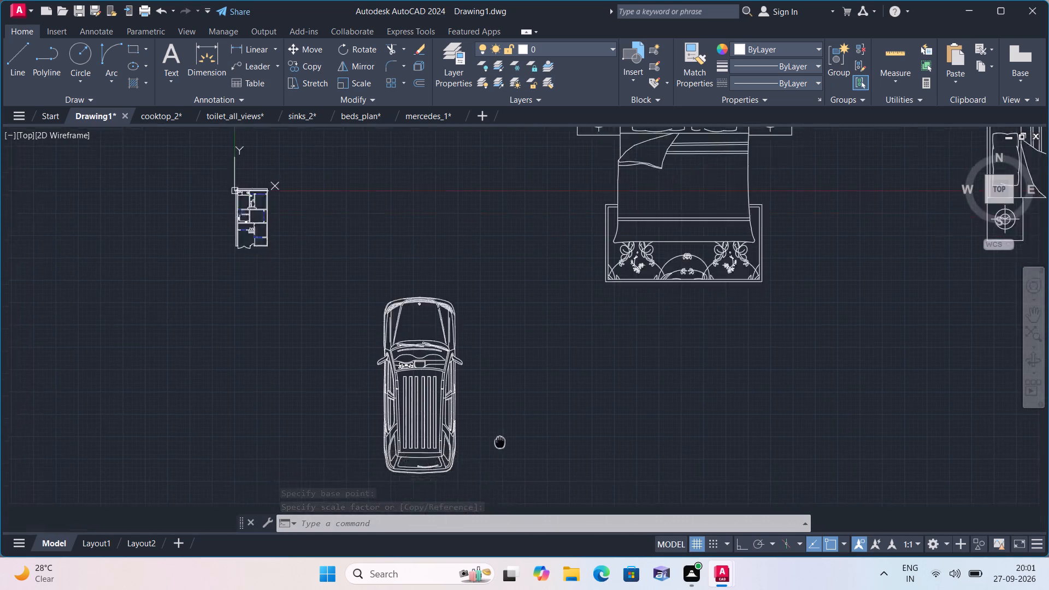
{"action": "middle_click_drag", "start_coordinate": [488, 407], "coordinate": [487, 405]}
{"action": "left_click_drag", "start_coordinate": [498, 470], "coordinate": [456, 449]}
{"action": "left_click", "coordinate": [290, 225]}
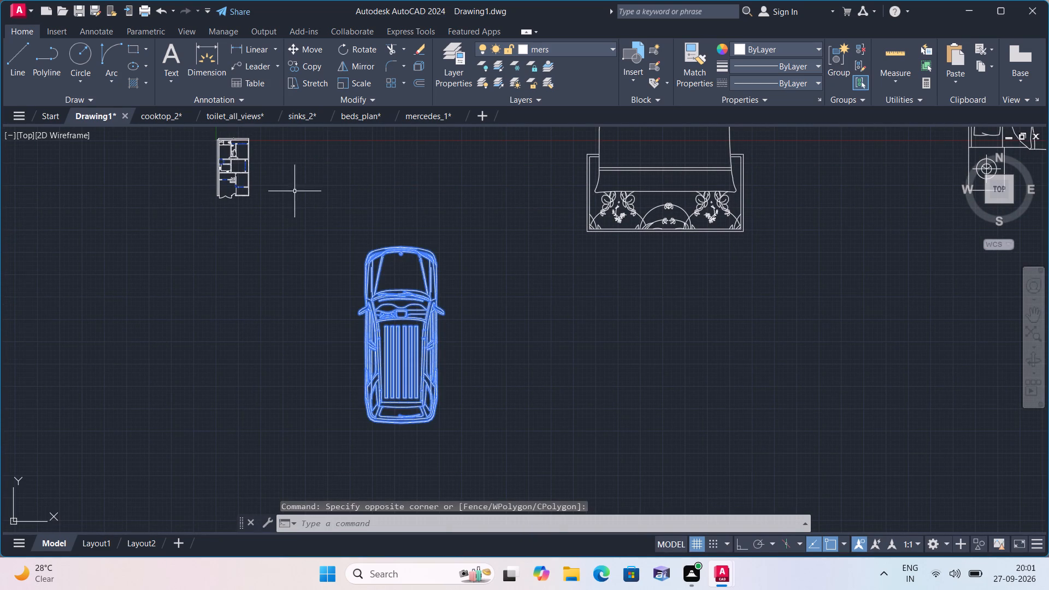
{"action": "left_click", "coordinate": [359, 80]}
{"action": "left_click", "coordinate": [396, 258]}
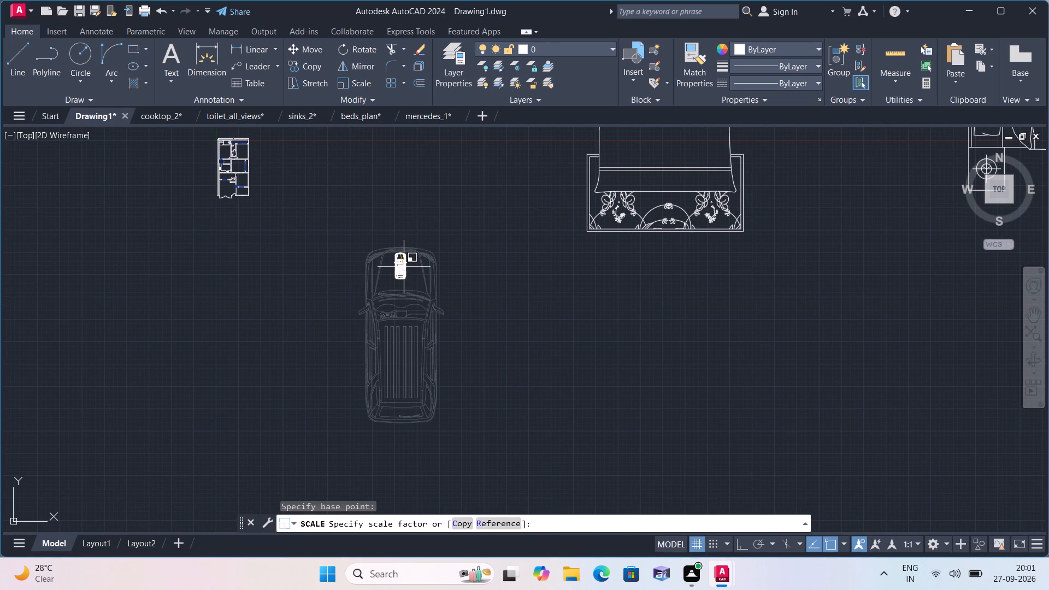
{"action": "left_click", "coordinate": [400, 257]}
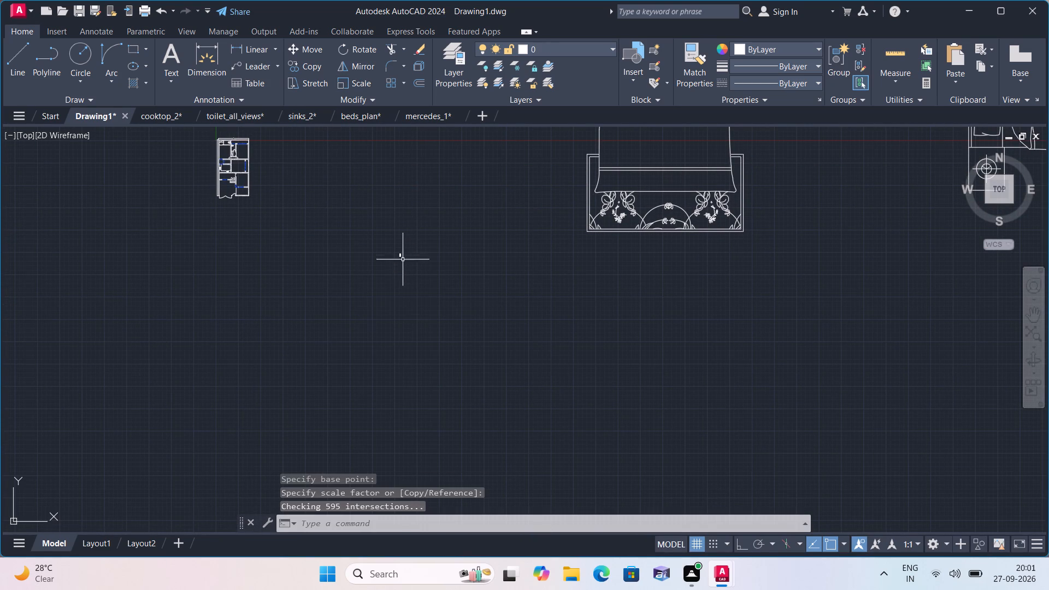
Move the reduced car into the parking area in the plan's southwest corner, north of the double gate.
{"action": "left_click_drag", "start_coordinate": [423, 278], "coordinate": [416, 269]}
{"action": "left_click", "coordinate": [381, 236]}
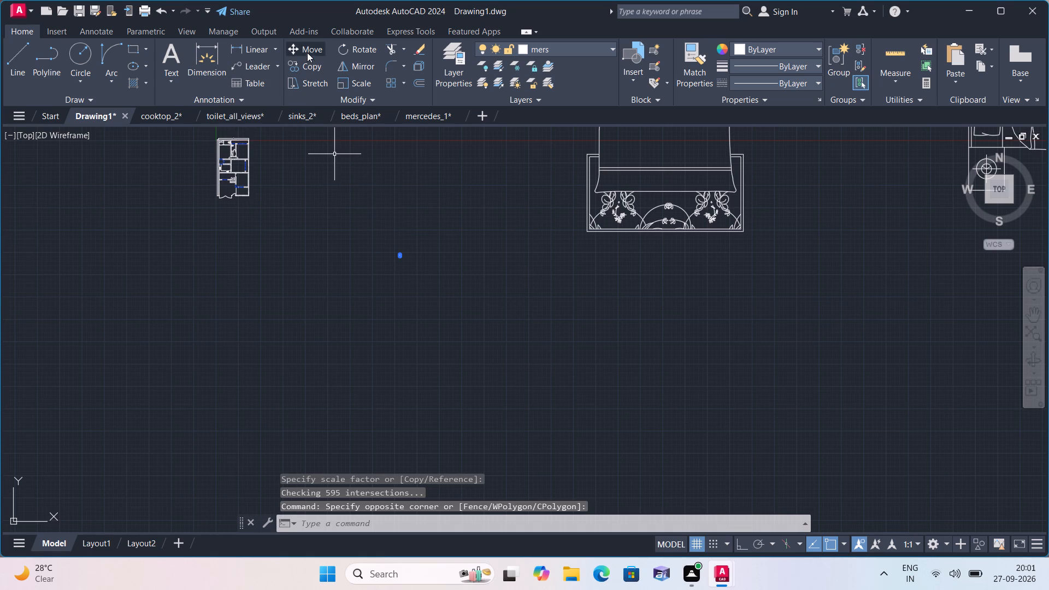
{"action": "left_click", "coordinate": [308, 47]}
{"action": "left_click", "coordinate": [402, 256]}
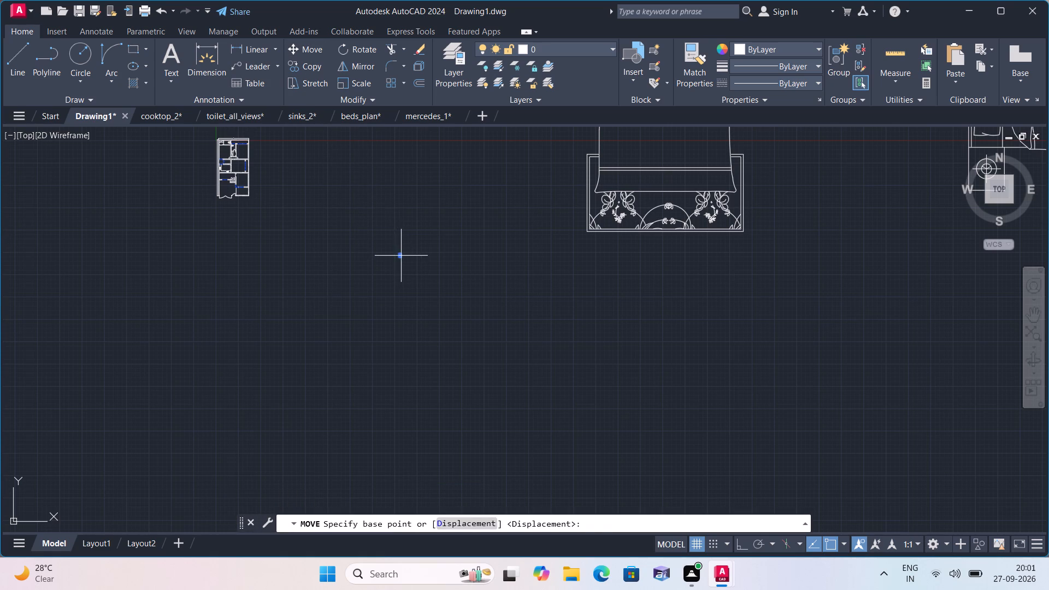
{"action": "scroll", "coordinate": [210, 188], "scroll_direction": "up", "scroll_amount": 4}
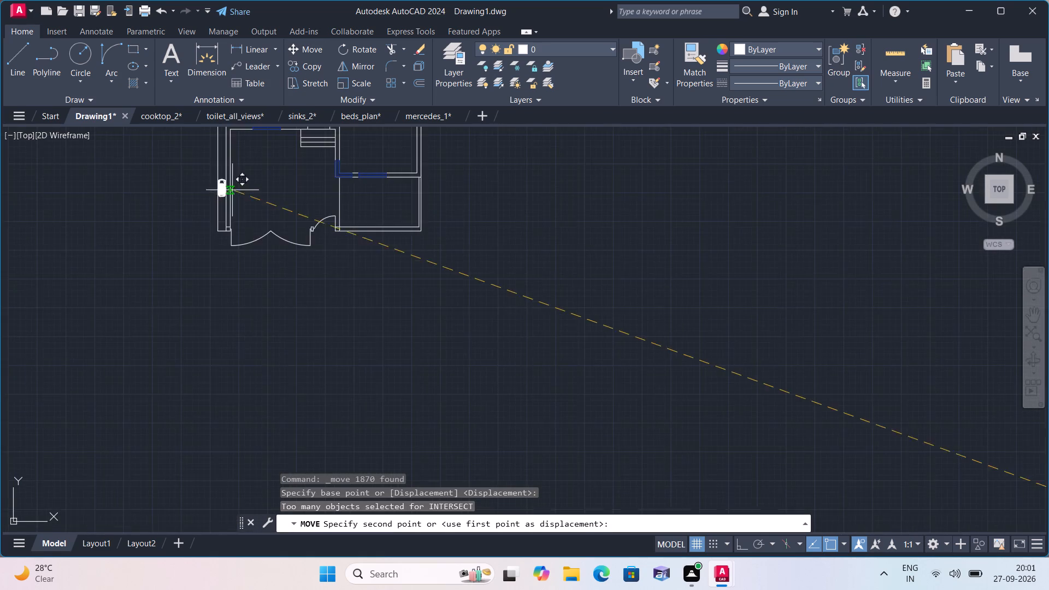
{"action": "scroll", "coordinate": [263, 189], "scroll_direction": "up", "scroll_amount": 1}
{"action": "middle_click_drag", "start_coordinate": [289, 193], "coordinate": [321, 328]}
{"action": "scroll", "coordinate": [320, 318], "scroll_direction": "up", "scroll_amount": 1}
{"action": "left_click", "coordinate": [298, 255]}
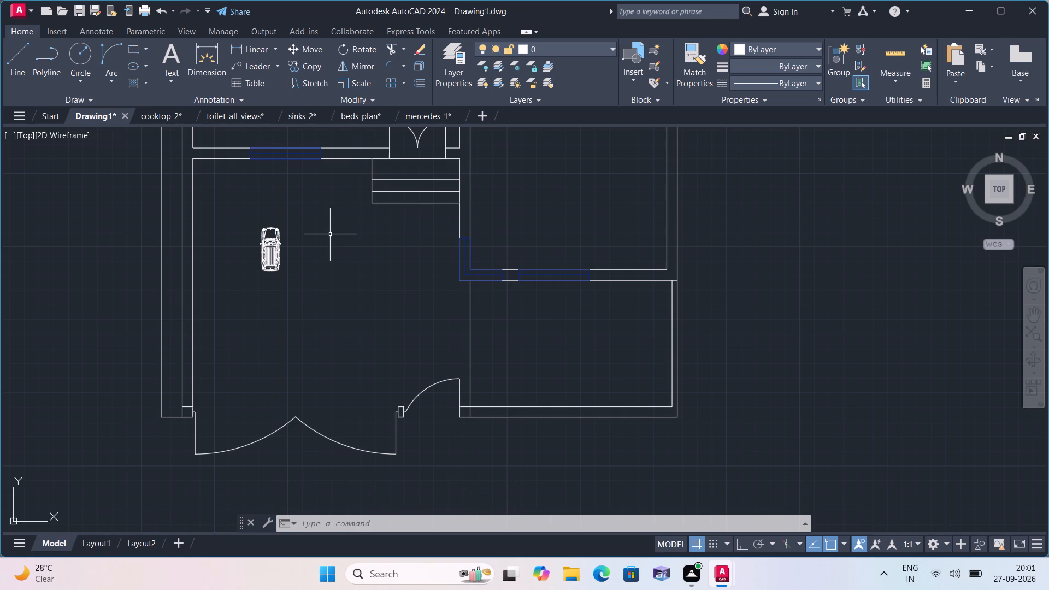
Scale the car in the parking area up to about 2.8 times its size, about a point near its front end.
{"action": "scroll", "coordinate": [310, 228], "scroll_direction": "up", "scroll_amount": 1}
{"action": "left_click", "coordinate": [203, 204]}
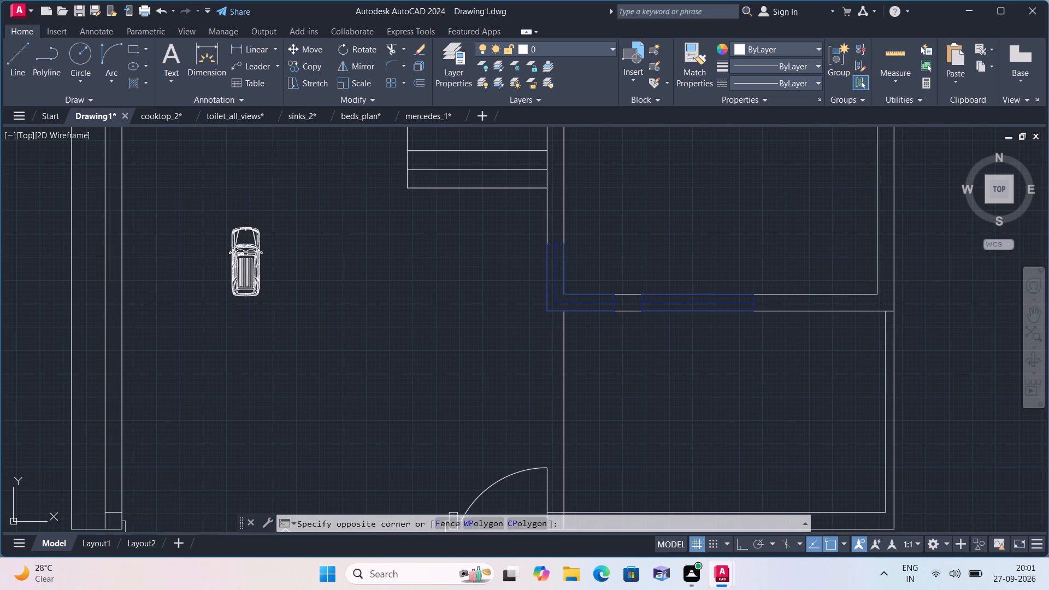
{"action": "left_click", "coordinate": [273, 317]}
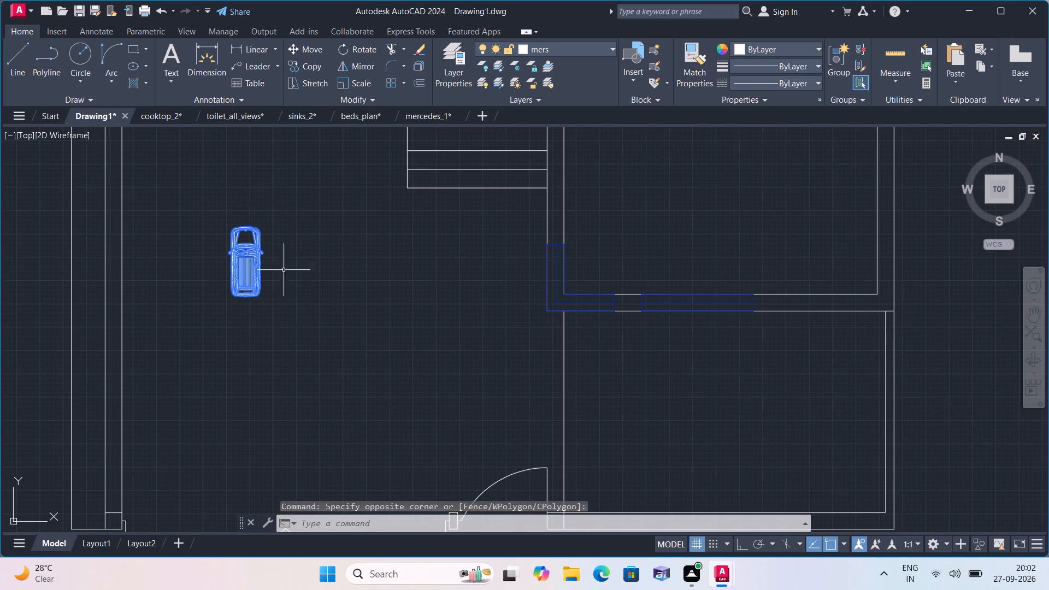
{"action": "left_click", "coordinate": [349, 83]}
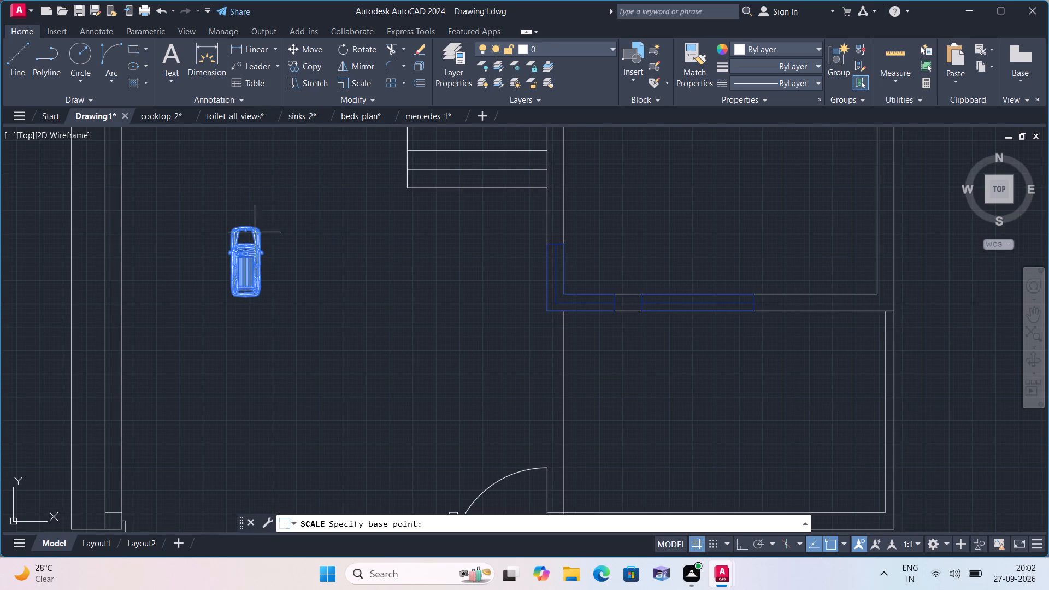
{"action": "left_click", "coordinate": [248, 234]}
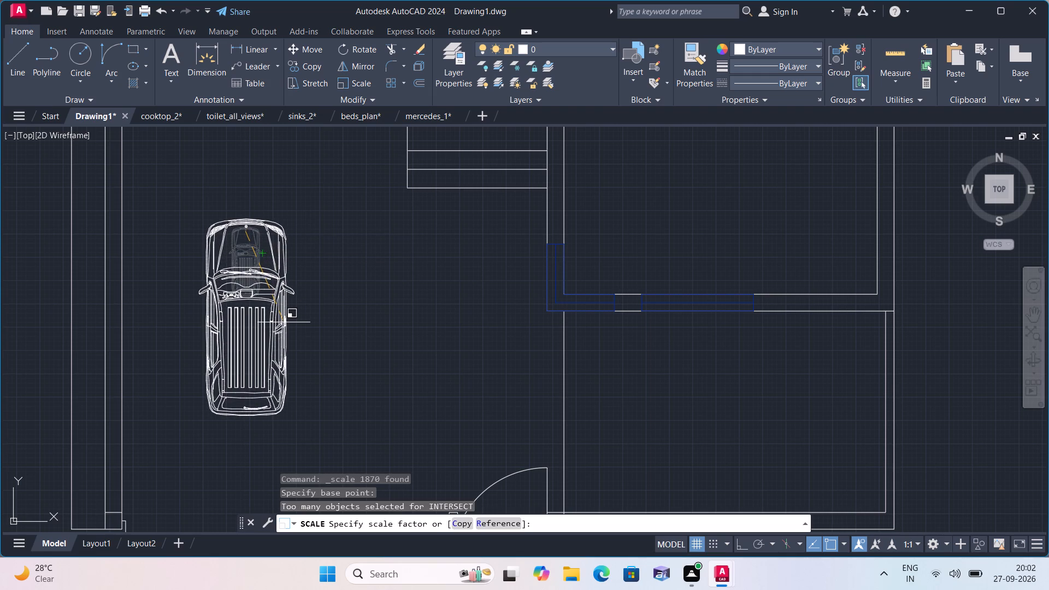
{"action": "left_click", "coordinate": [284, 322]}
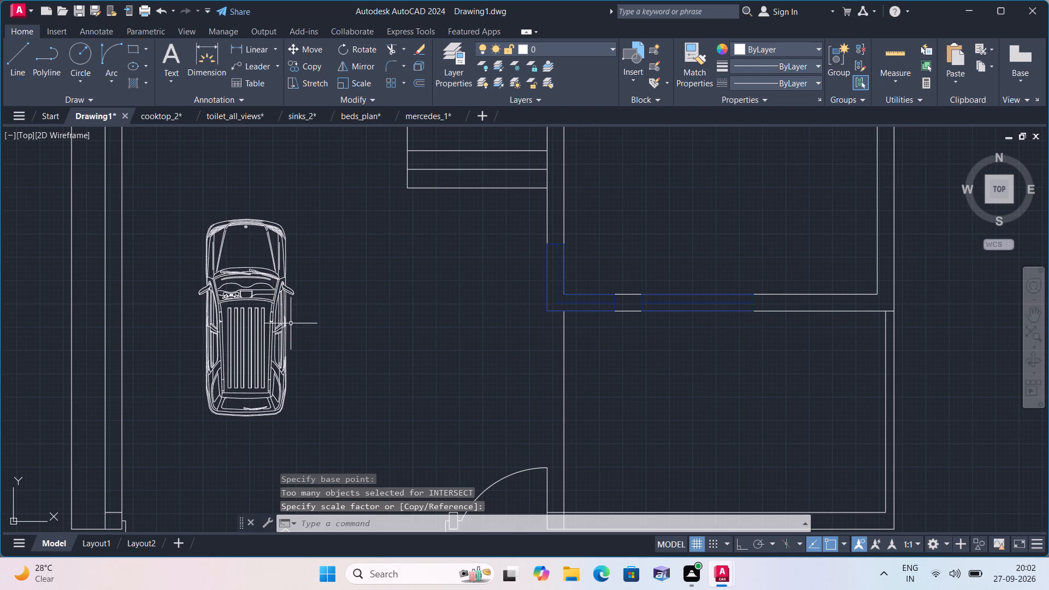
Scale the car up again to about 1.4 times its size, about a point near its windscreen.
{"action": "scroll", "coordinate": [316, 409], "scroll_direction": "down", "scroll_amount": 1}
{"action": "left_click", "coordinate": [327, 435]}
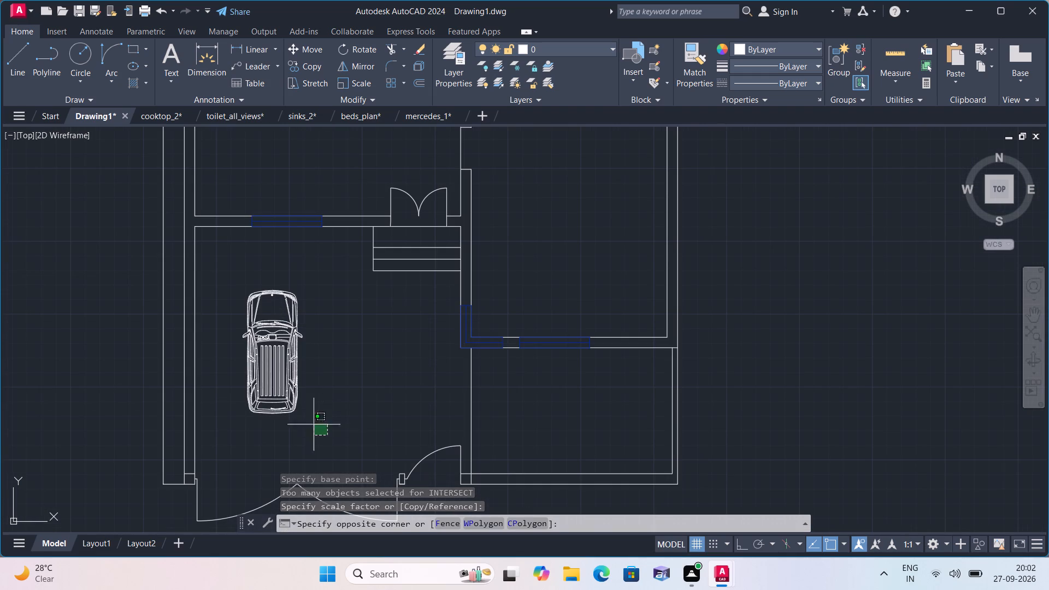
{"action": "left_click", "coordinate": [237, 282]}
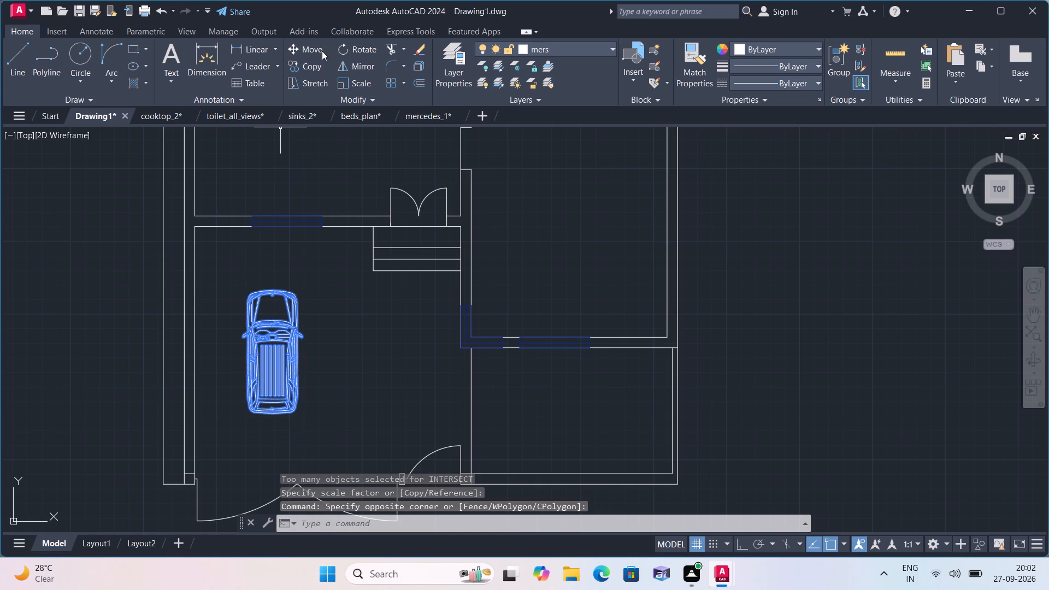
{"action": "left_click", "coordinate": [358, 83]}
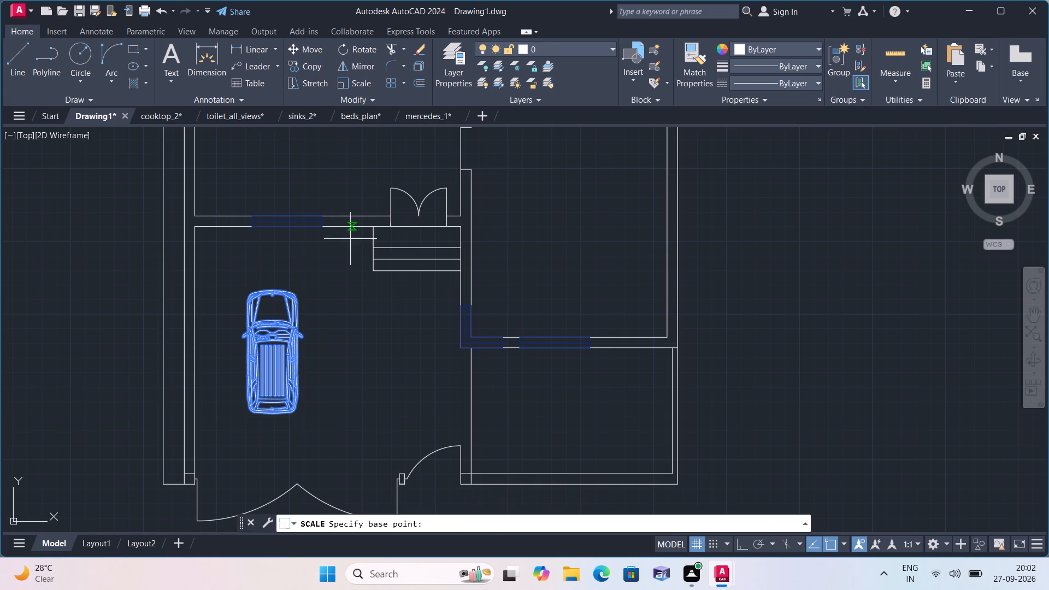
{"action": "left_click", "coordinate": [266, 327]}
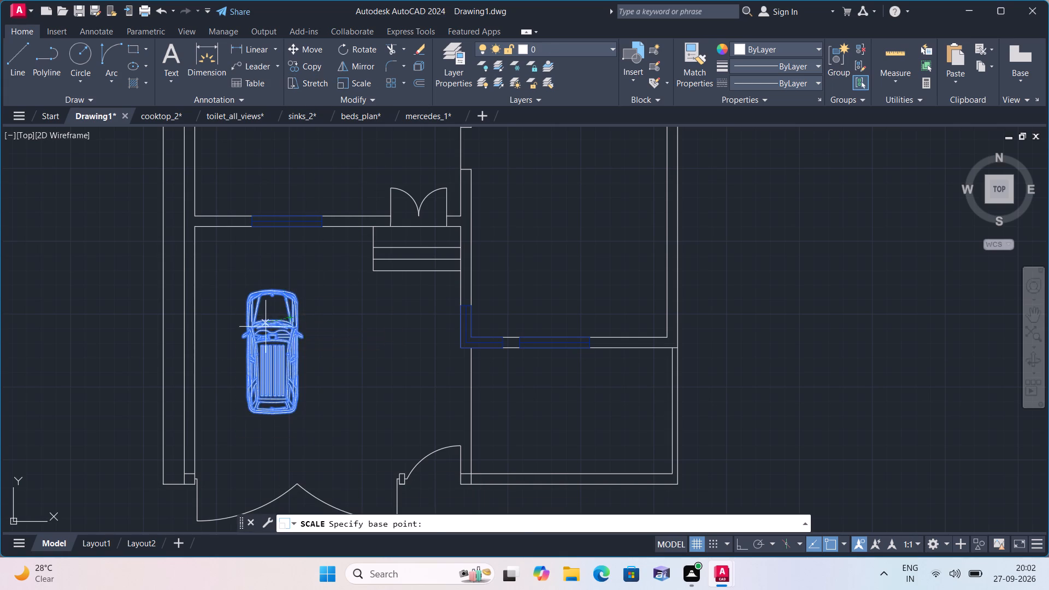
{"action": "left_click", "coordinate": [311, 394]}
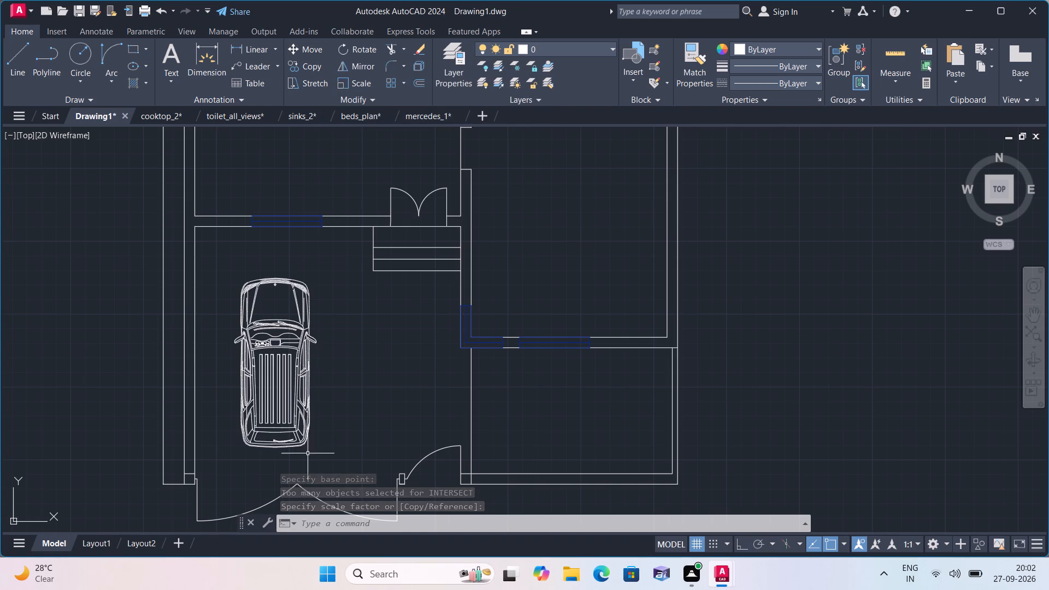
Move the enlarged car about 1'-4" north within the parking area, away from the double gate.
{"action": "left_click_drag", "start_coordinate": [313, 456], "coordinate": [305, 444]}
{"action": "left_click", "coordinate": [213, 258]}
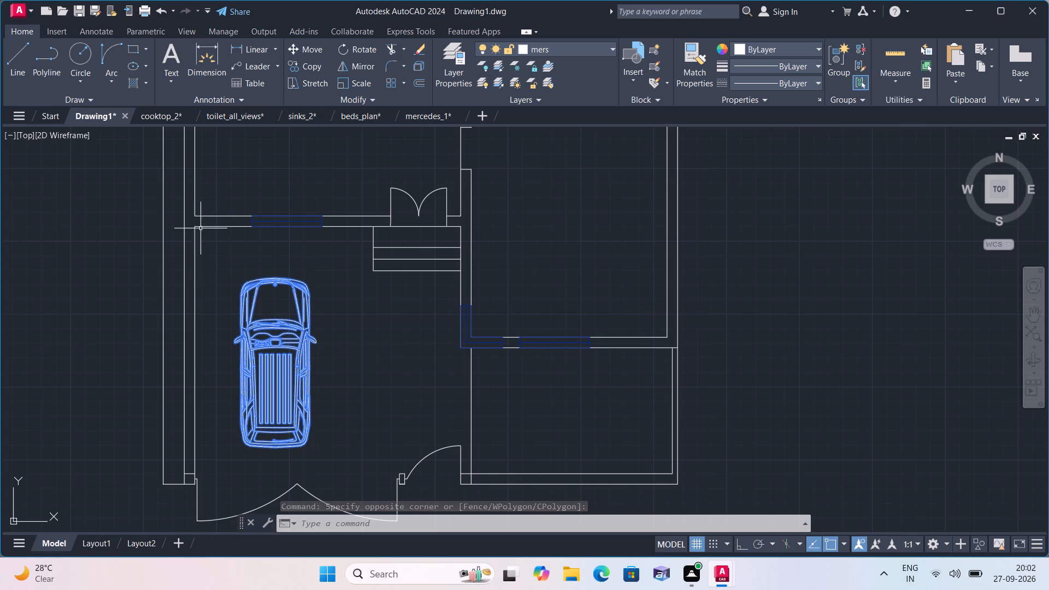
{"action": "left_click", "coordinate": [298, 54]}
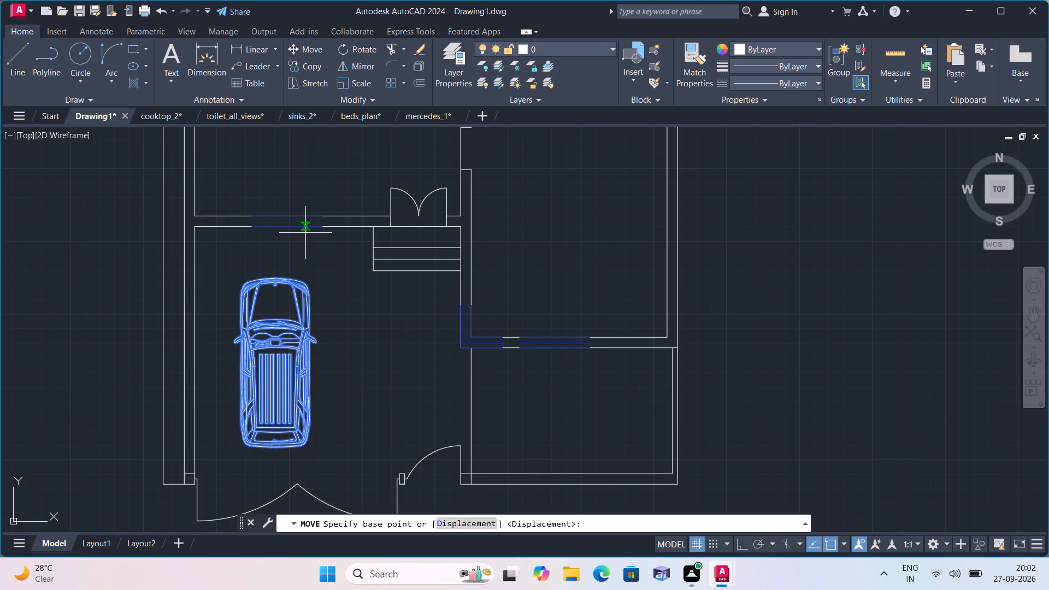
{"action": "left_click", "coordinate": [271, 327]}
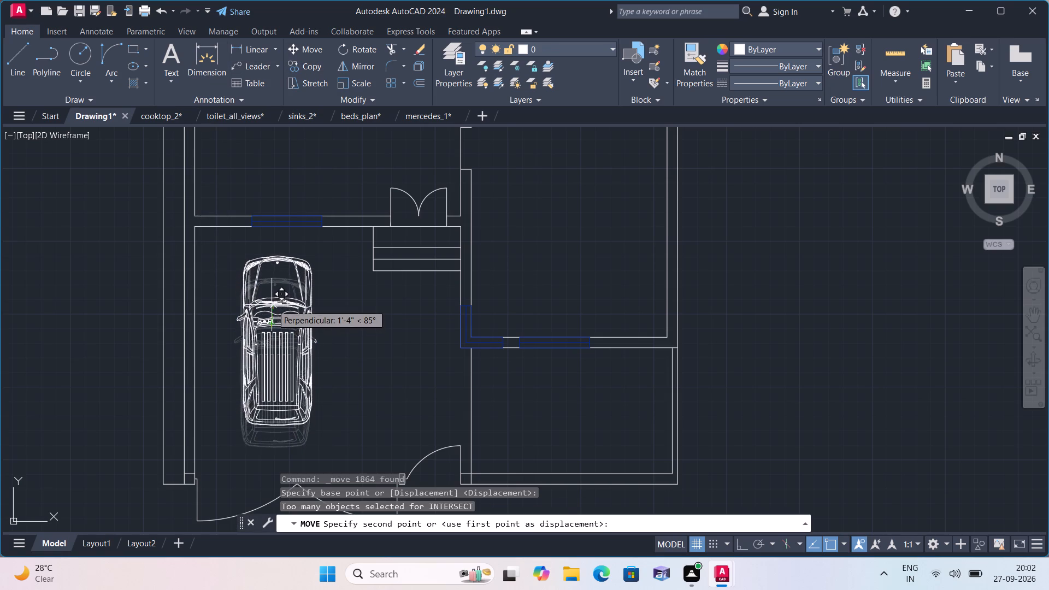
{"action": "left_click", "coordinate": [272, 305]}
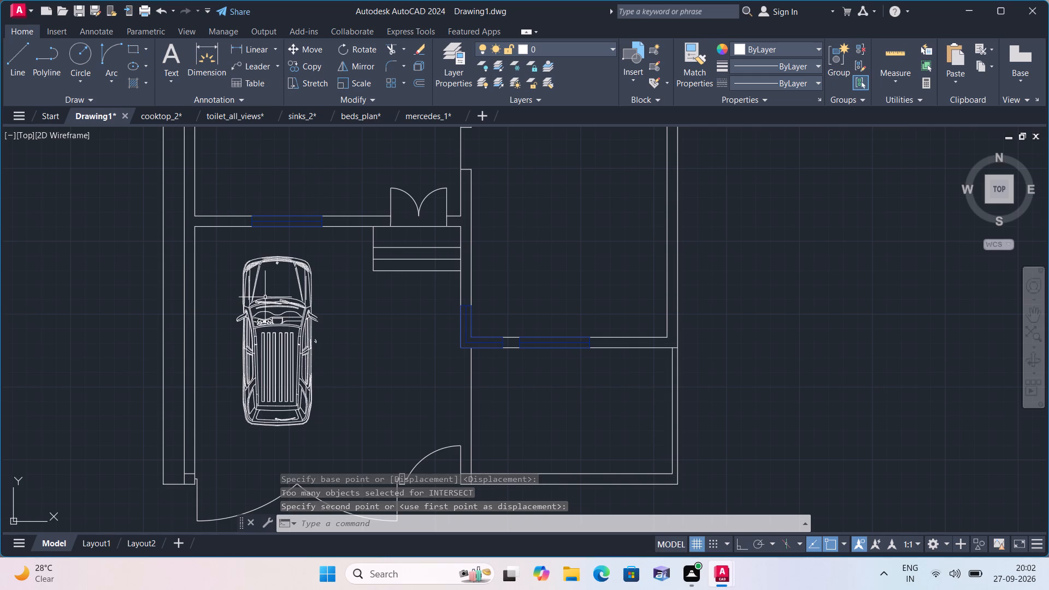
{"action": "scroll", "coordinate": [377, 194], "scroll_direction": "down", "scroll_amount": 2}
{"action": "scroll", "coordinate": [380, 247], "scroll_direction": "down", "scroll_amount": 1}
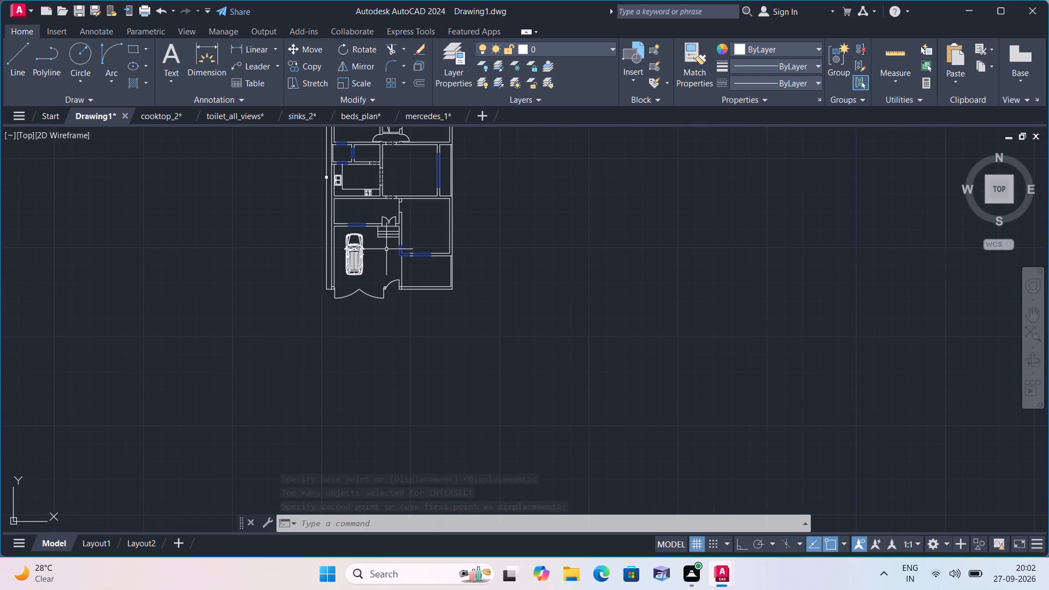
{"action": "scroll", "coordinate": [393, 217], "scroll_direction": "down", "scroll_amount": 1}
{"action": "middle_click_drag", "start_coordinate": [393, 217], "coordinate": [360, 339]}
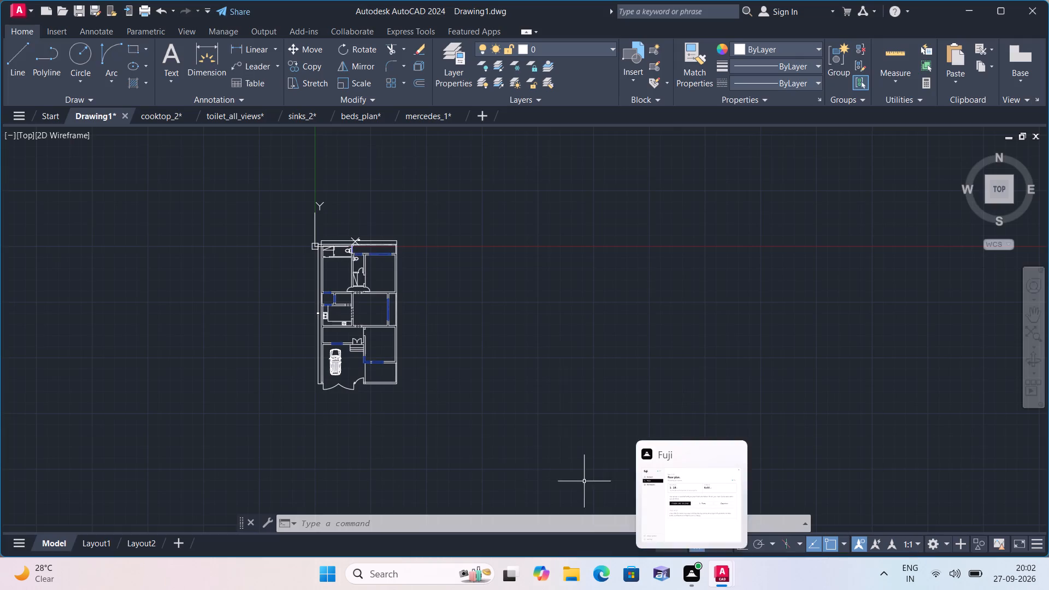
Scale the loose east-facing sink northeast of the plan down to about a quarter of its size, about a point on its west edge.
{"action": "middle_click_drag", "start_coordinate": [497, 299], "coordinate": [463, 356]}
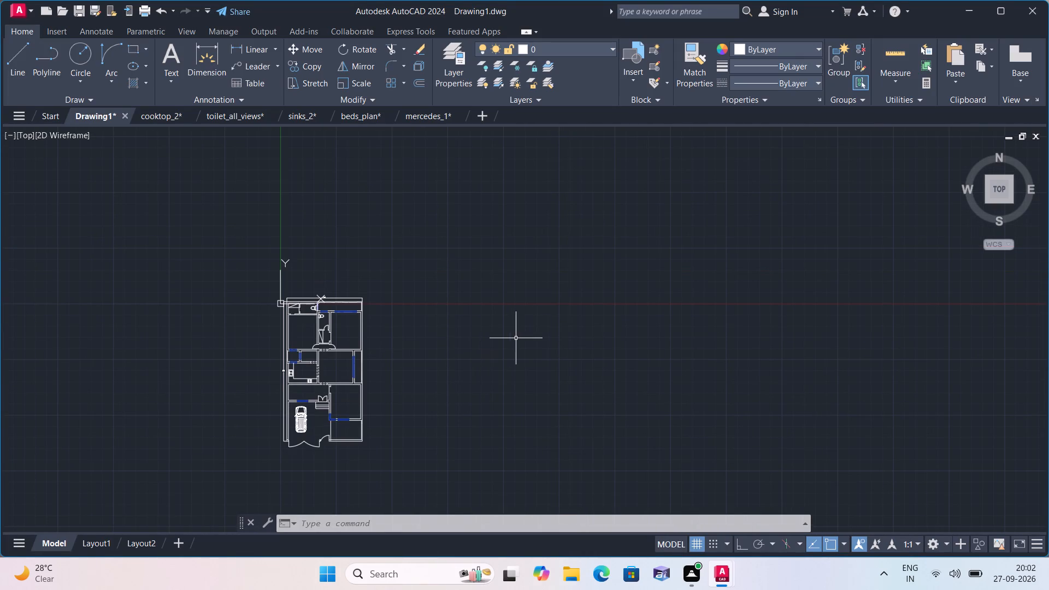
{"action": "middle_click_drag", "start_coordinate": [579, 368], "coordinate": [491, 381]}
{"action": "scroll", "coordinate": [569, 365], "scroll_direction": "down", "scroll_amount": 1}
{"action": "scroll", "coordinate": [445, 394], "scroll_direction": "down", "scroll_amount": 1}
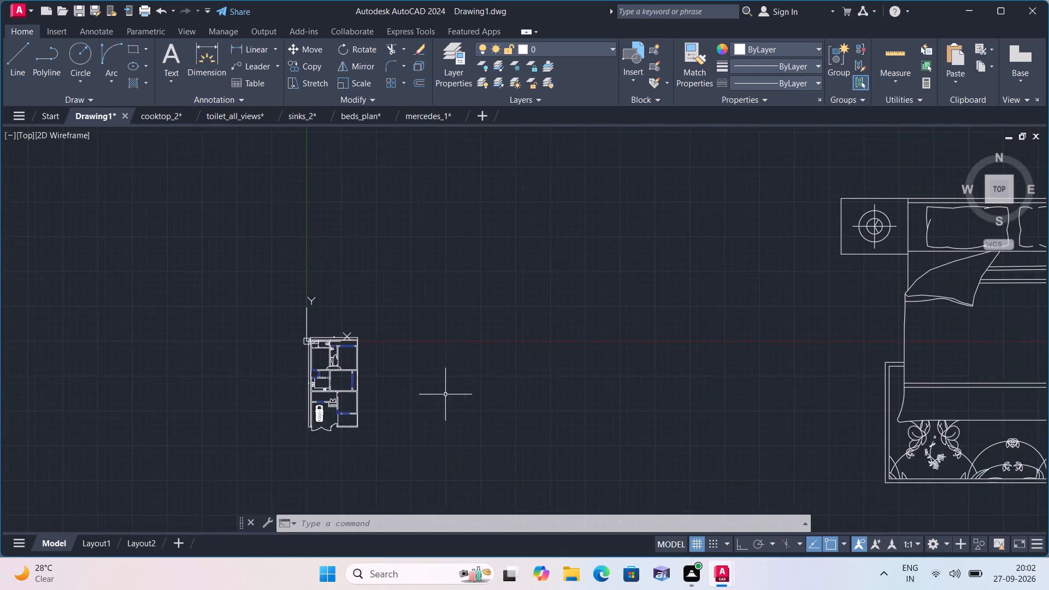
{"action": "middle_click_drag", "start_coordinate": [573, 350], "coordinate": [529, 366]}
{"action": "left_click", "coordinate": [582, 242]}
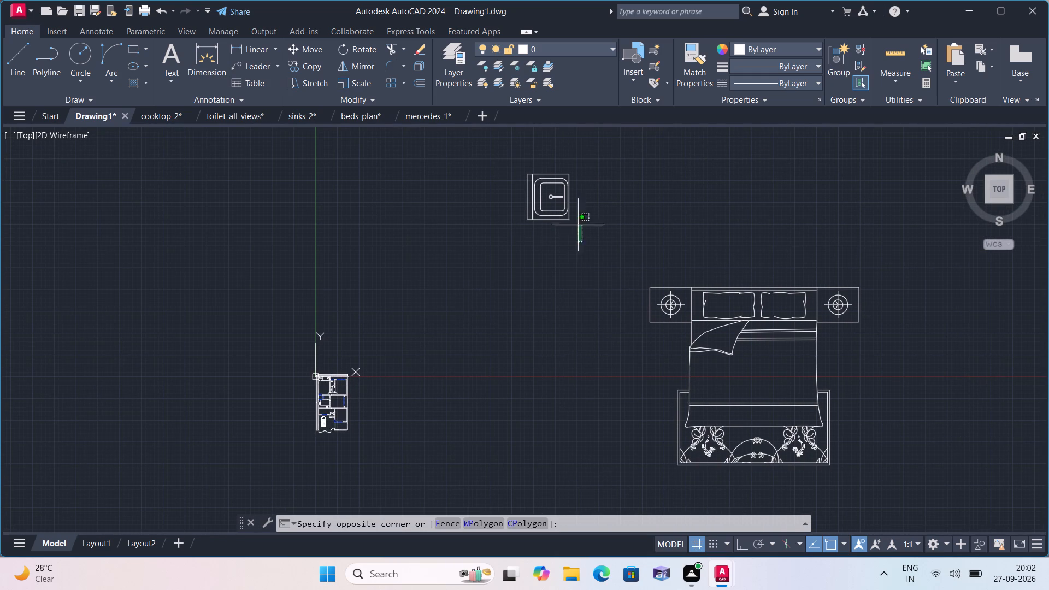
{"action": "left_click", "coordinate": [505, 166]}
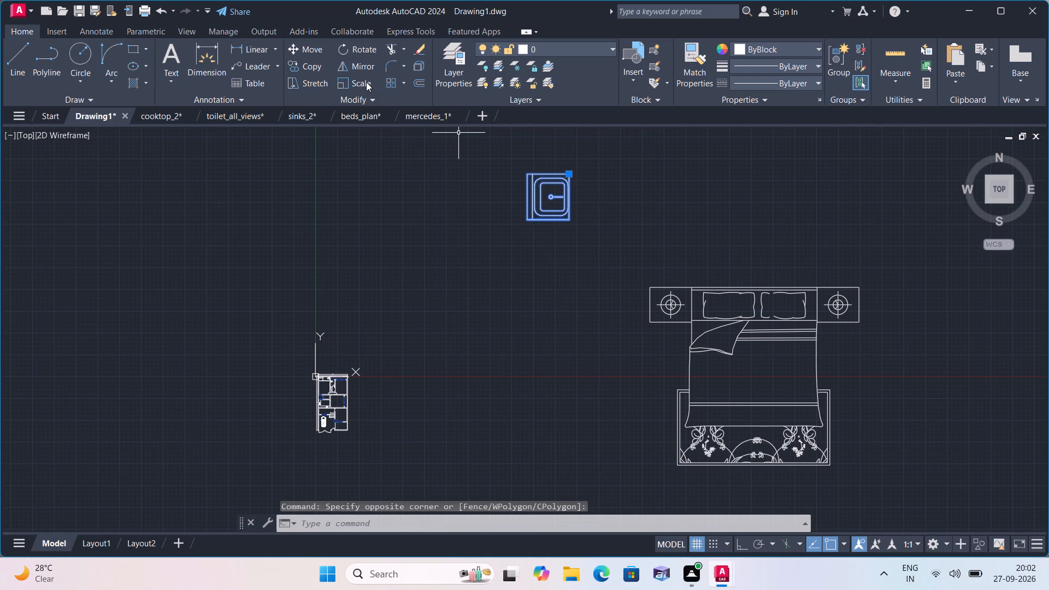
{"action": "left_click", "coordinate": [366, 82]}
{"action": "left_click", "coordinate": [529, 193]}
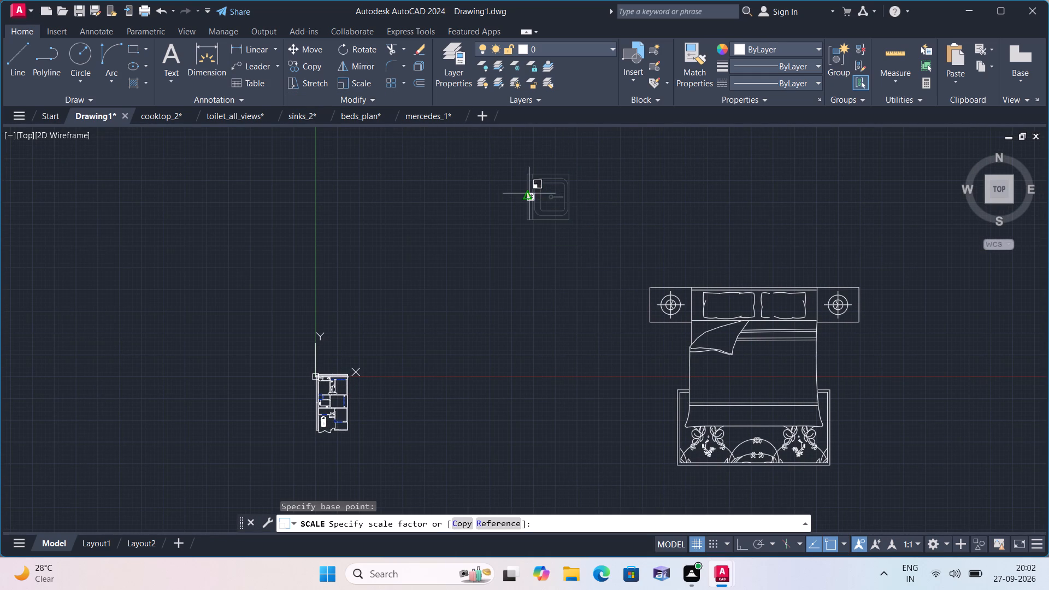
{"action": "left_click", "coordinate": [532, 202]}
Move the reduced sink to the open area just east of the floor plan's northern rooms.
{"action": "left_click", "coordinate": [532, 202]}
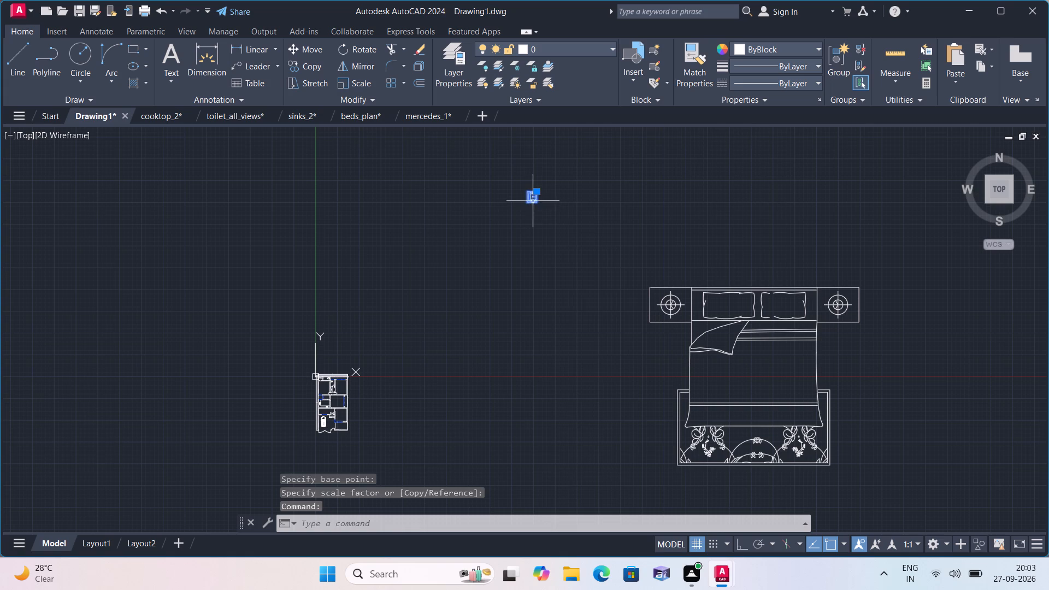
{"action": "left_click", "coordinate": [538, 188]}
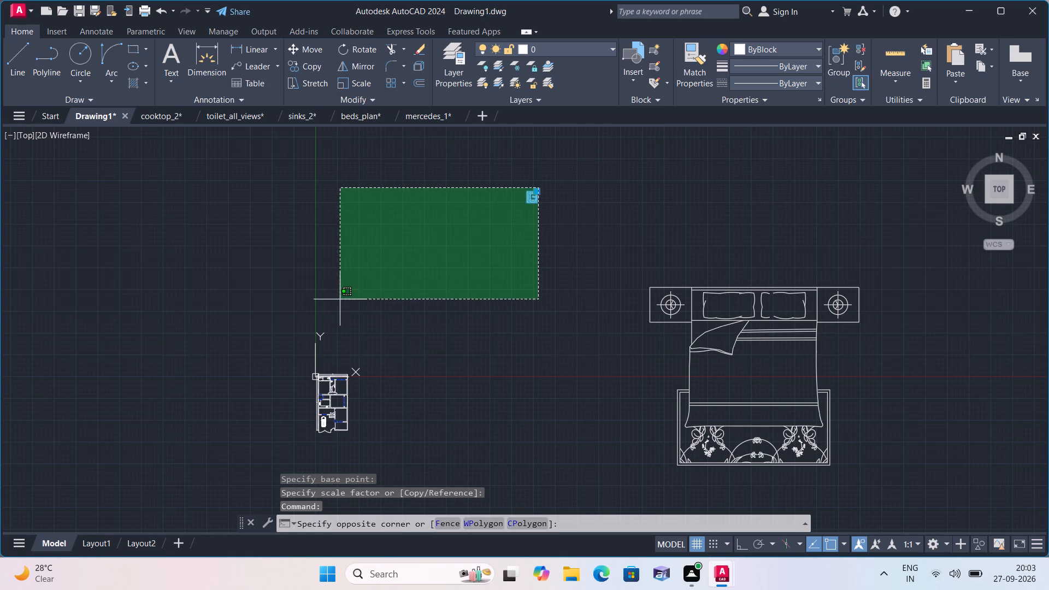
{"action": "left_click", "coordinate": [357, 281]}
{"action": "left_click_drag", "start_coordinate": [535, 191], "coordinate": [534, 196]}
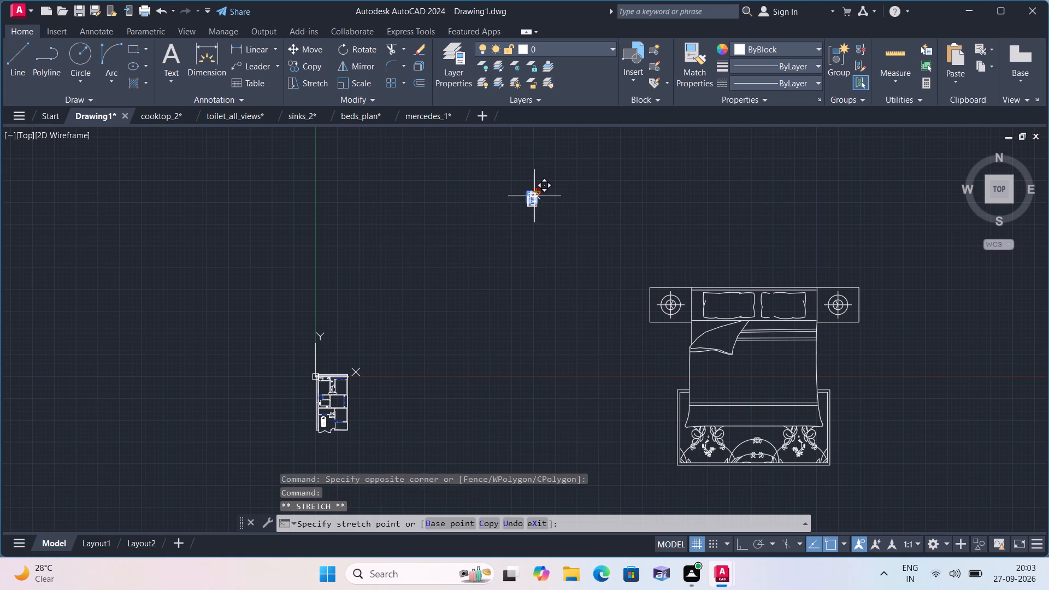
{"action": "scroll", "coordinate": [330, 378], "scroll_direction": "up", "scroll_amount": 4}
{"action": "middle_click_drag", "start_coordinate": [327, 388], "coordinate": [302, 344]}
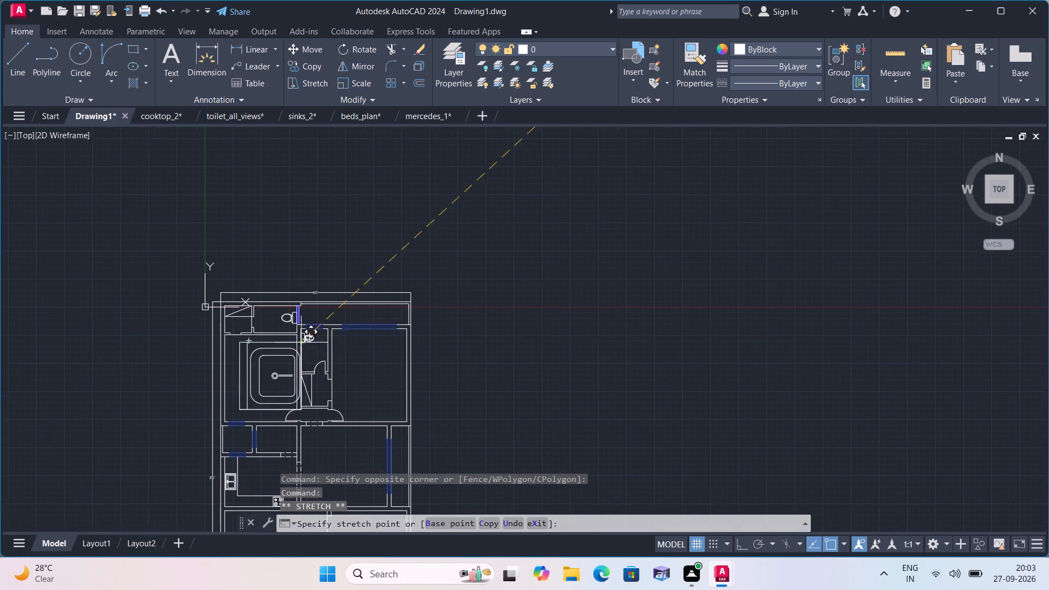
{"action": "left_click", "coordinate": [547, 313]}
Scale the sink east of the plan down again to about 0.22 times its size, about a point near its west side.
{"action": "left_click", "coordinate": [358, 82]}
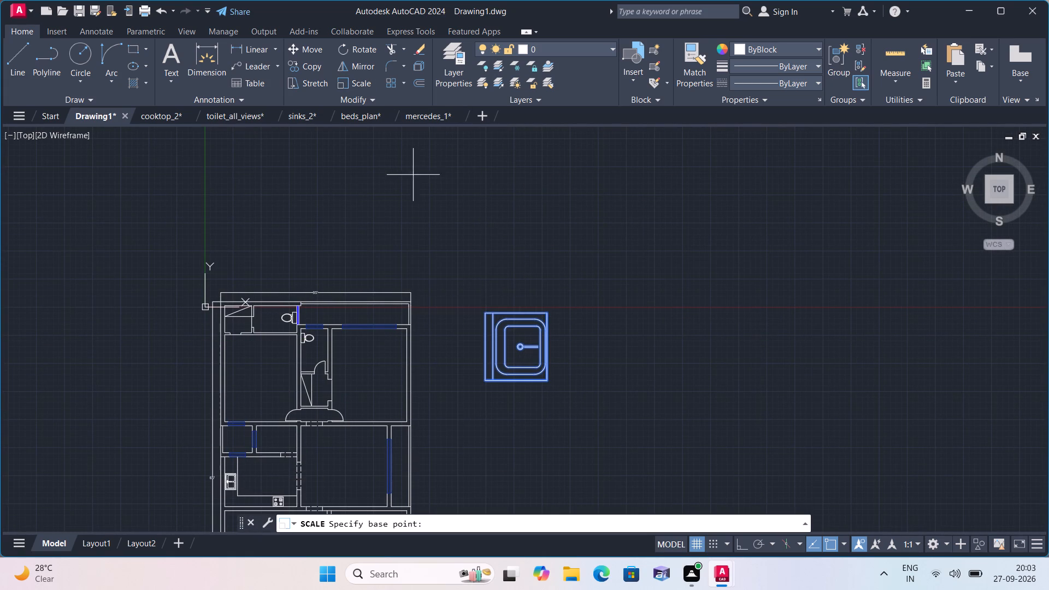
{"action": "left_click", "coordinate": [502, 339]}
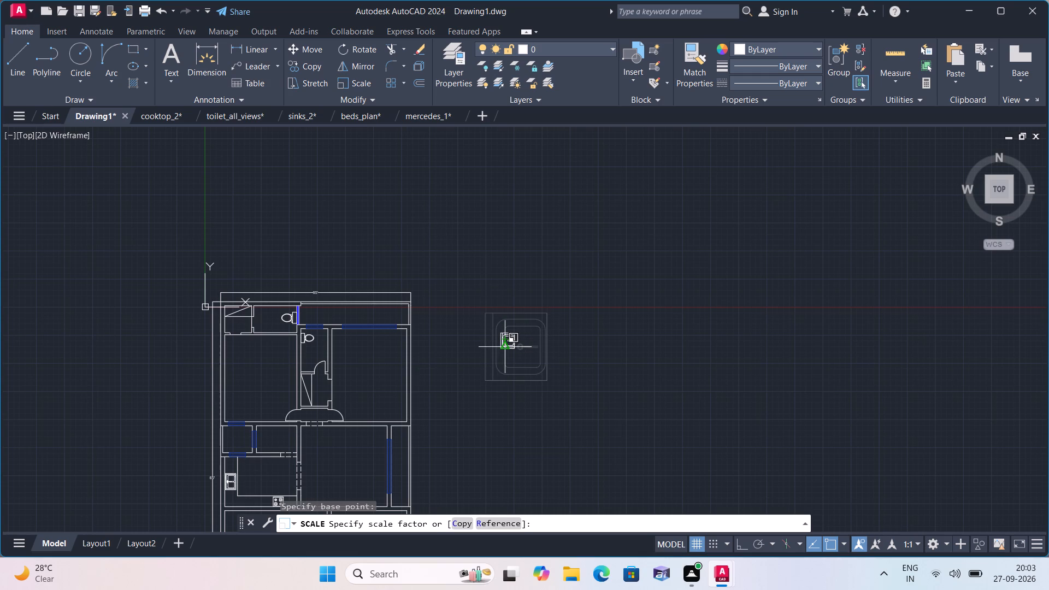
{"action": "left_click", "coordinate": [500, 339]}
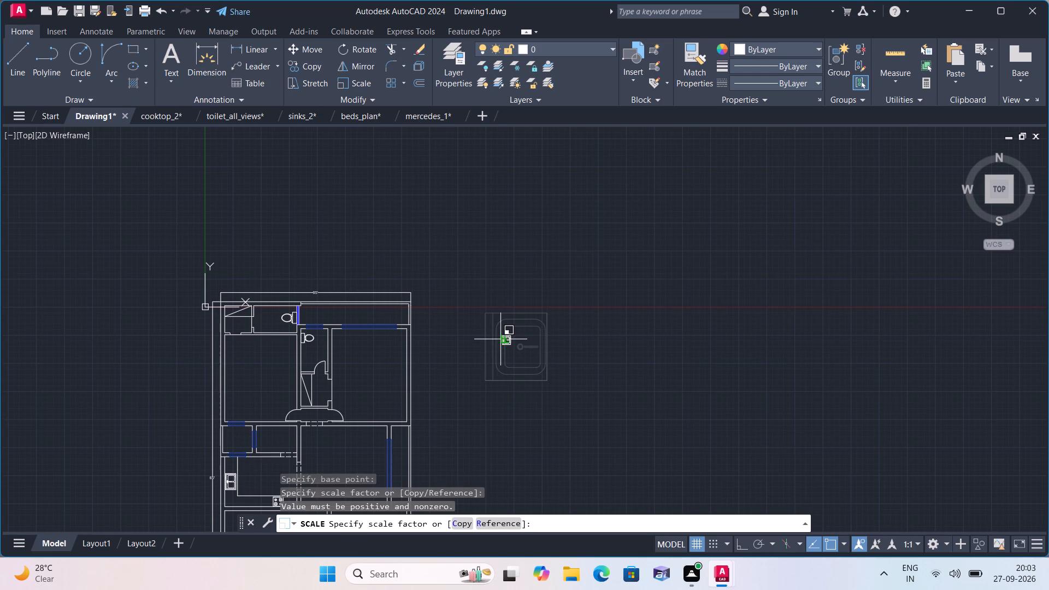
{"action": "left_click", "coordinate": [504, 341]}
{"action": "scroll", "coordinate": [509, 340], "scroll_direction": "up", "scroll_amount": 3}
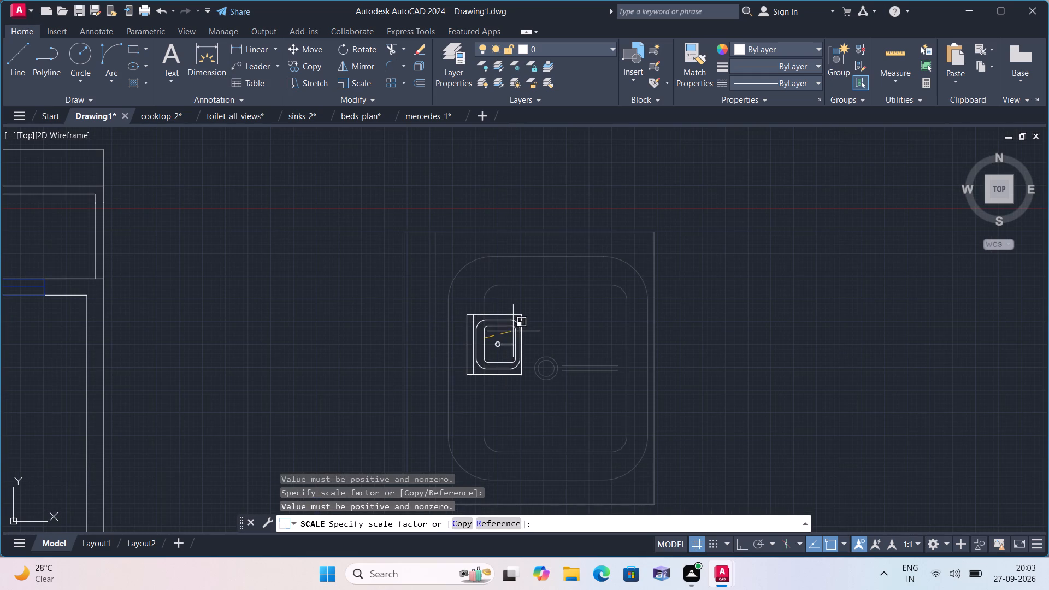
{"action": "left_click", "coordinate": [513, 331]}
Move the reduced sink into the northwest bathroom, against its north wall at the west end, opposite the toilet.
{"action": "left_click", "coordinate": [514, 326]}
{"action": "left_click", "coordinate": [522, 315]}
{"action": "scroll", "coordinate": [364, 237], "scroll_direction": "down", "scroll_amount": 2}
{"action": "middle_click_drag", "start_coordinate": [363, 229], "coordinate": [592, 280]}
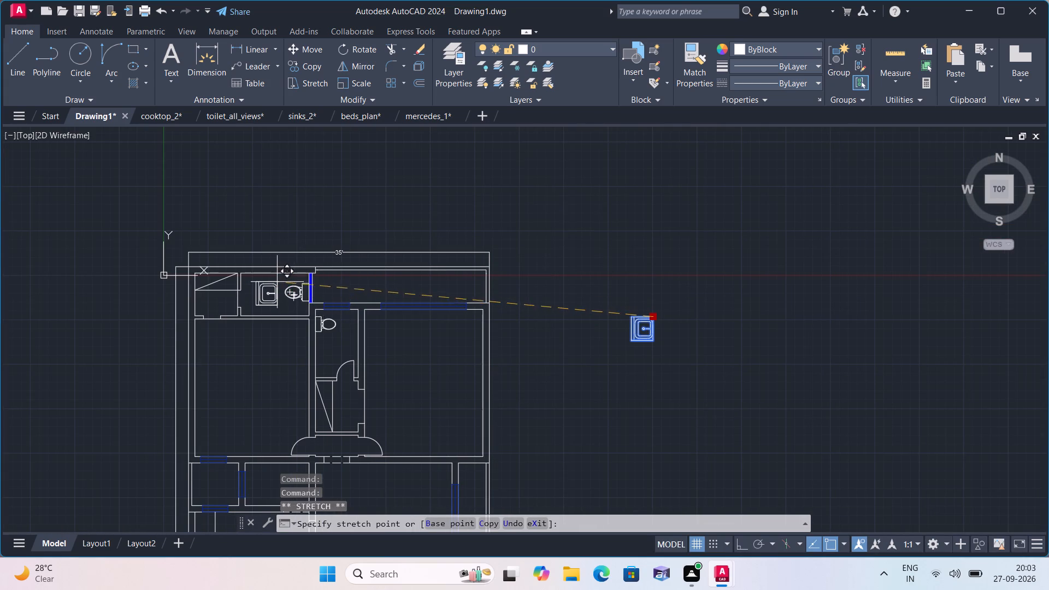
{"action": "scroll", "coordinate": [277, 280], "scroll_direction": "up", "scroll_amount": 2}
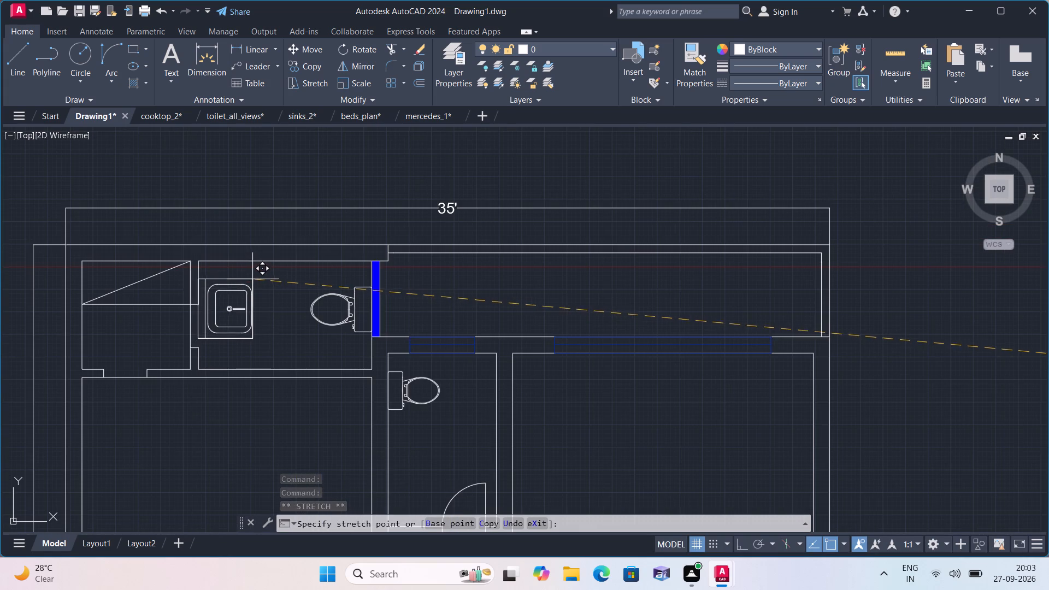
{"action": "scroll", "coordinate": [249, 290], "scroll_direction": "up", "scroll_amount": 1}
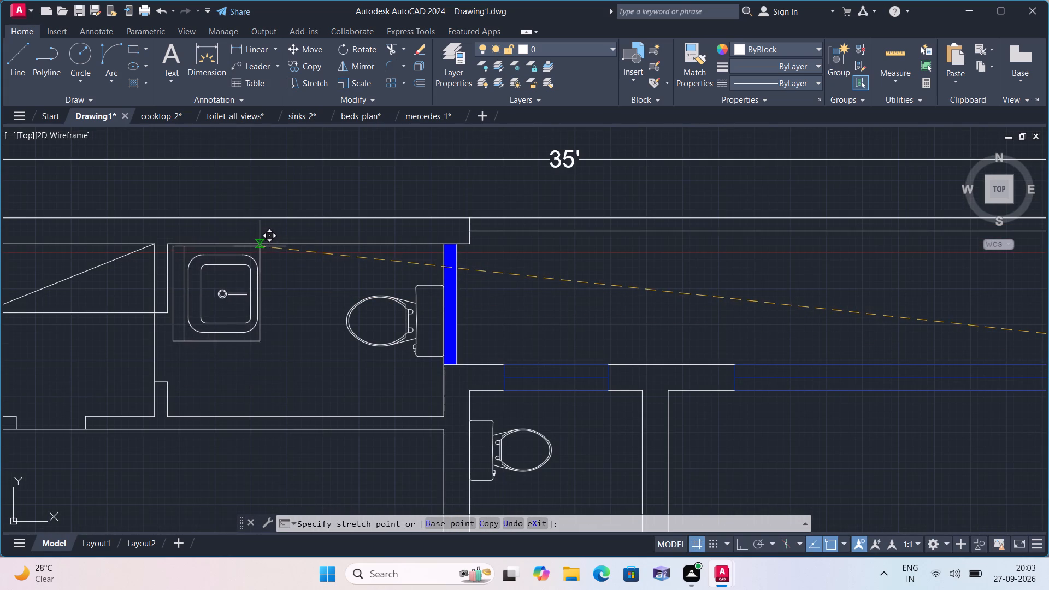
{"action": "left_click", "coordinate": [257, 246]}
Scale the northwest bathroom's sink down to about 0.63 times its size, about a point inside its basin.
{"action": "left_click", "coordinate": [366, 81]}
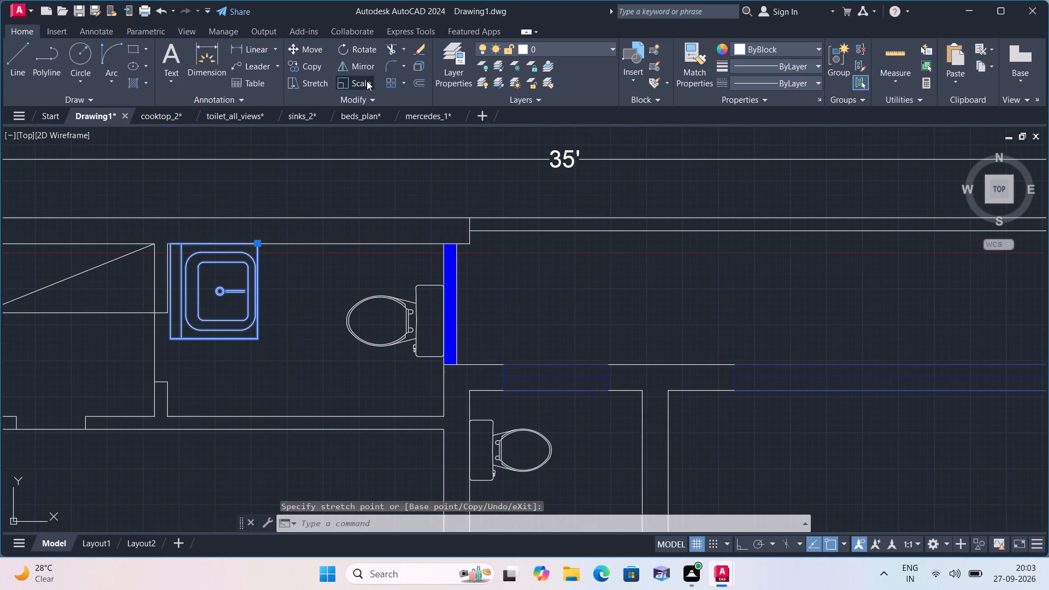
{"action": "left_click", "coordinate": [200, 319]}
{"action": "left_click", "coordinate": [211, 298]}
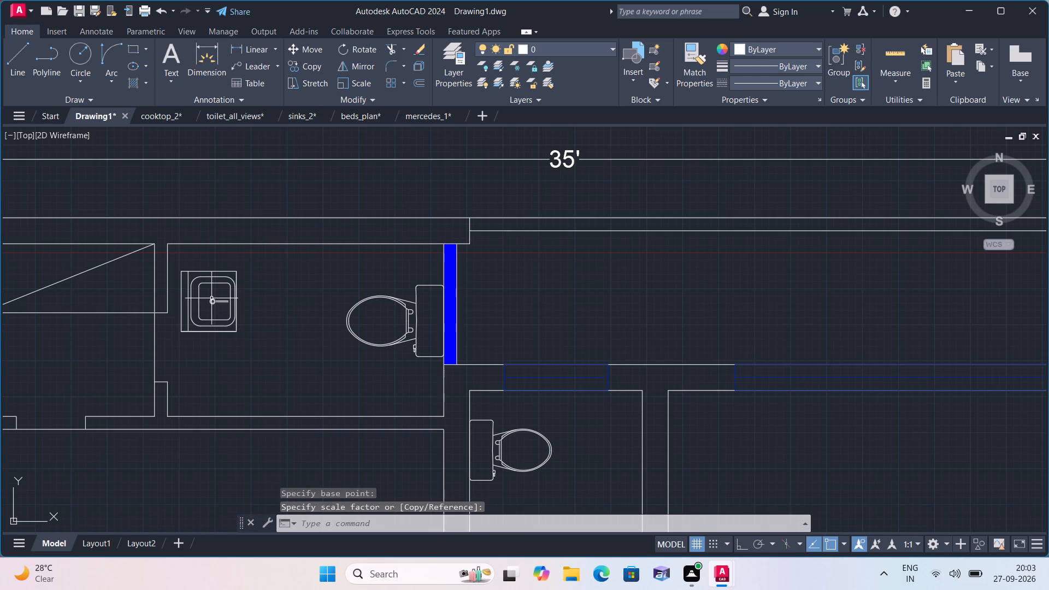
Move the smaller sink into the corner of the northwest bathroom, flush with the north wall and beside the west wall.
{"action": "left_click", "coordinate": [217, 293]}
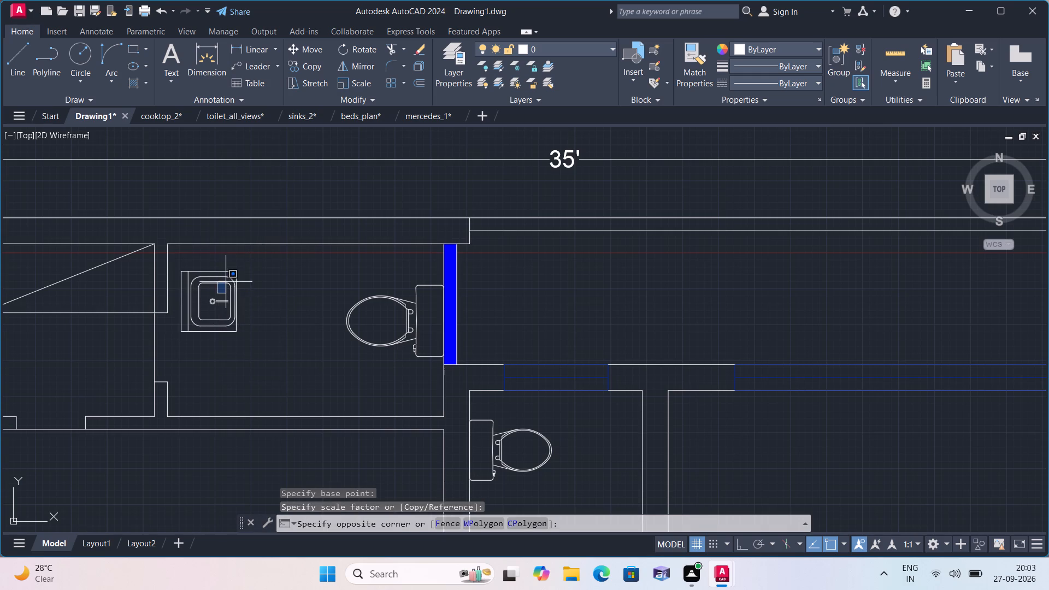
{"action": "left_click", "coordinate": [226, 280]}
{"action": "left_click", "coordinate": [227, 278]}
{"action": "left_click", "coordinate": [238, 272]}
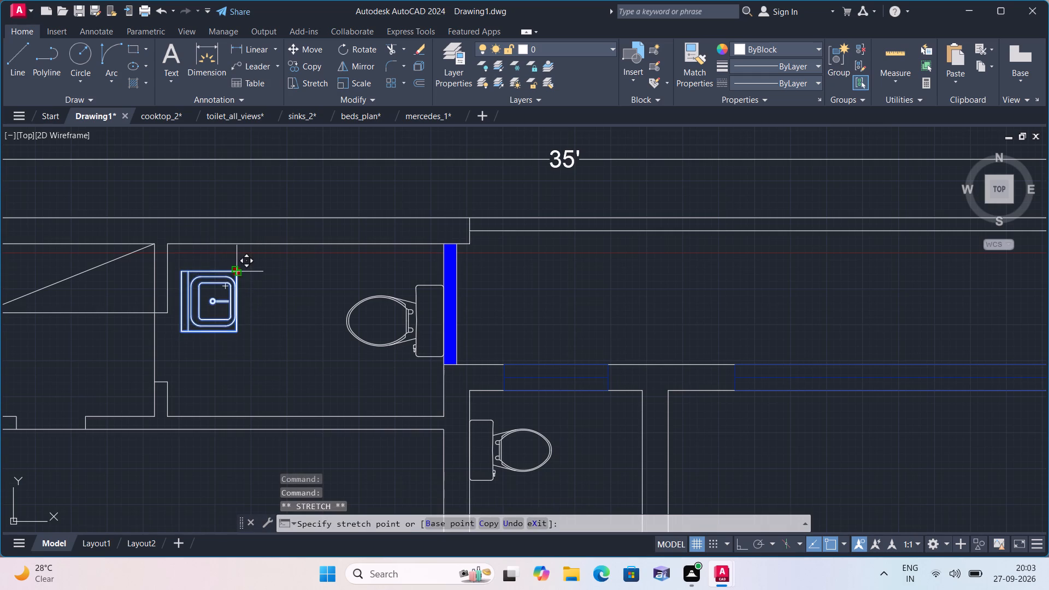
{"action": "left_click", "coordinate": [225, 245]}
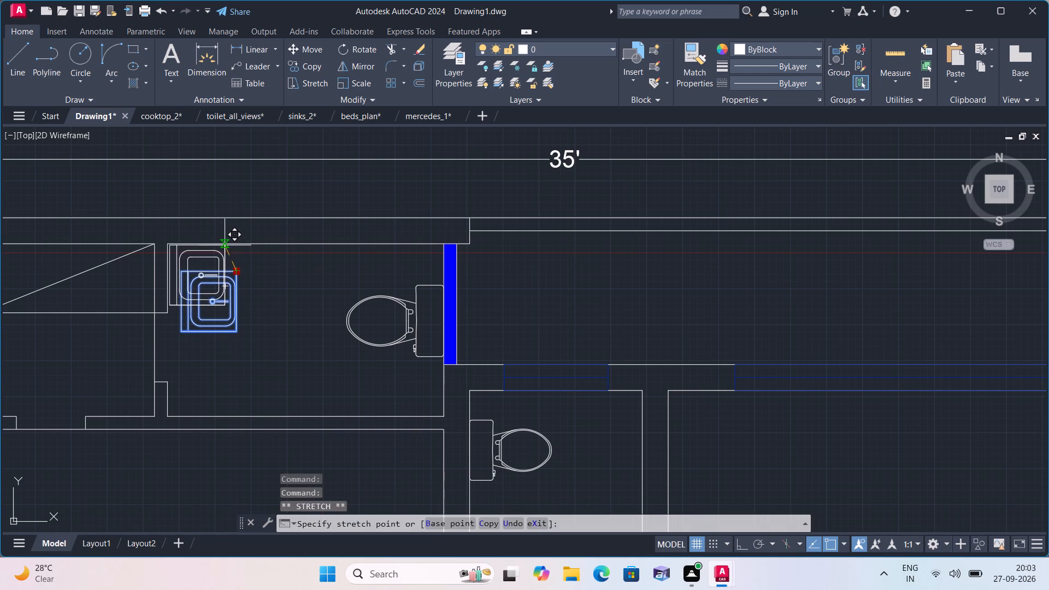
{"action": "key", "text": "Escape"}
Move the second loose sink, with its faucet facing north, down to the open area just east of the floor plan.
{"action": "scroll", "coordinate": [276, 305], "scroll_direction": "down", "scroll_amount": 3}
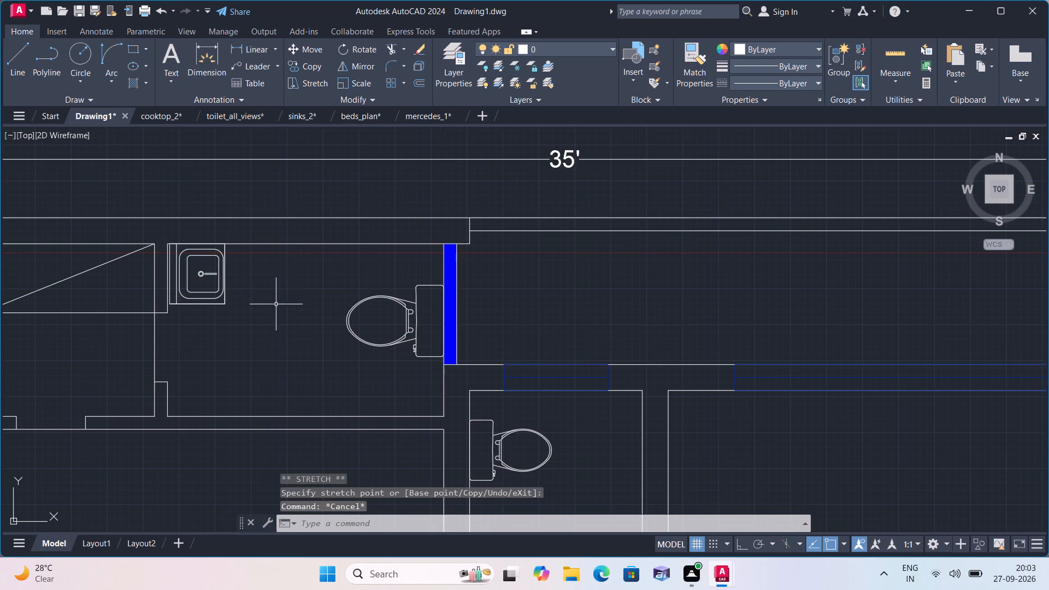
{"action": "scroll", "coordinate": [288, 322], "scroll_direction": "down", "scroll_amount": 2}
{"action": "scroll", "coordinate": [350, 323], "scroll_direction": "down", "scroll_amount": 6}
{"action": "scroll", "coordinate": [391, 252], "scroll_direction": "up", "scroll_amount": 4}
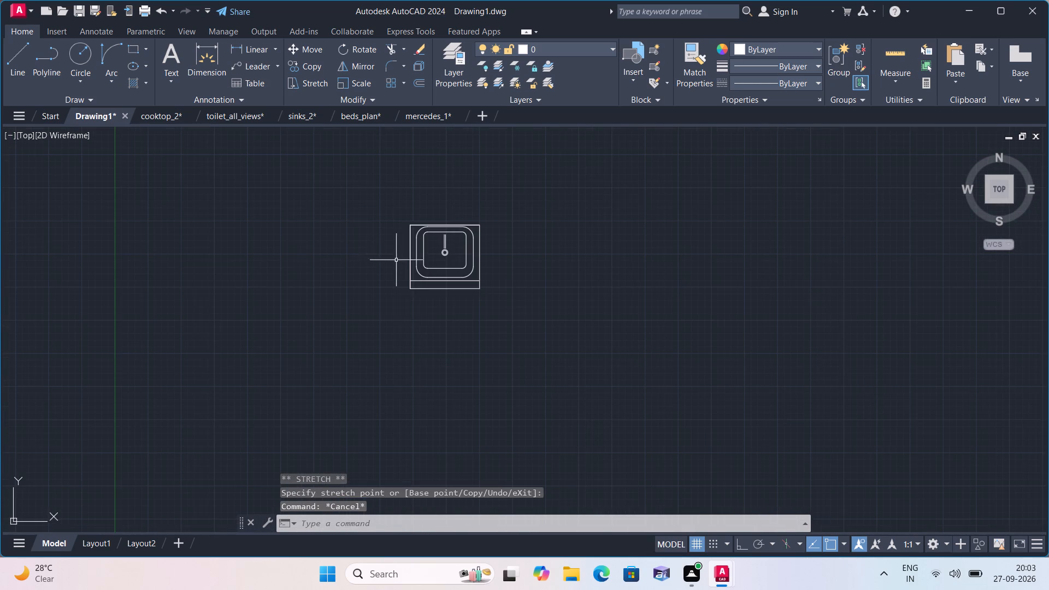
{"action": "left_click", "coordinate": [422, 273]}
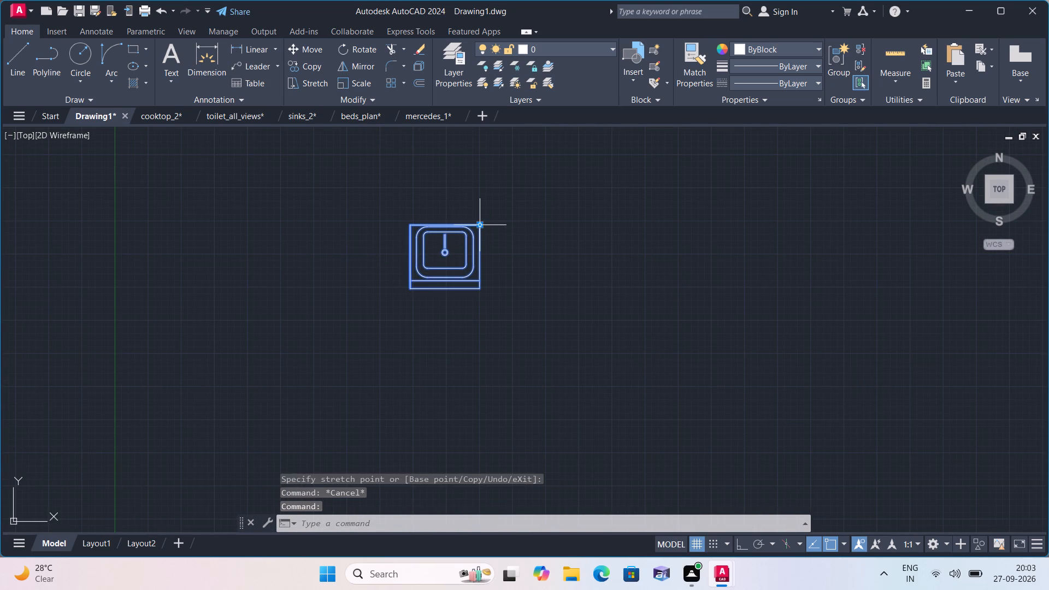
{"action": "left_click", "coordinate": [481, 222]}
{"action": "middle_click_drag", "start_coordinate": [334, 373], "coordinate": [338, 282]}
{"action": "scroll", "coordinate": [334, 342], "scroll_direction": "down", "scroll_amount": 2}
{"action": "middle_click_drag", "start_coordinate": [343, 347], "coordinate": [353, 273]}
{"action": "scroll", "coordinate": [304, 353], "scroll_direction": "up", "scroll_amount": 5}
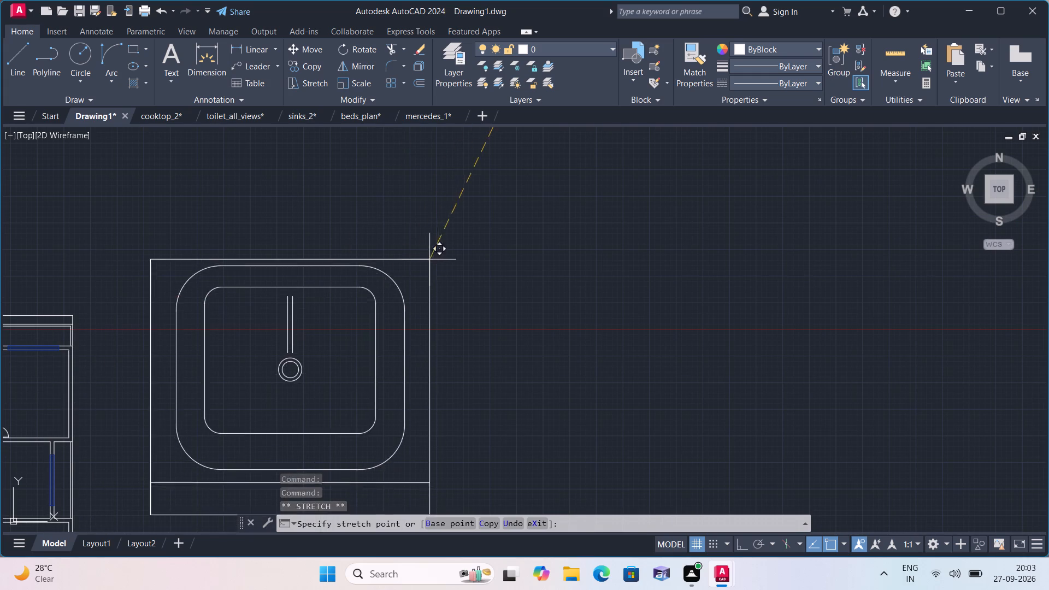
{"action": "left_click", "coordinate": [436, 255]}
Scale the second sink down to about 0.07 times its size, about a point on its faucet.
{"action": "left_click", "coordinate": [358, 77]}
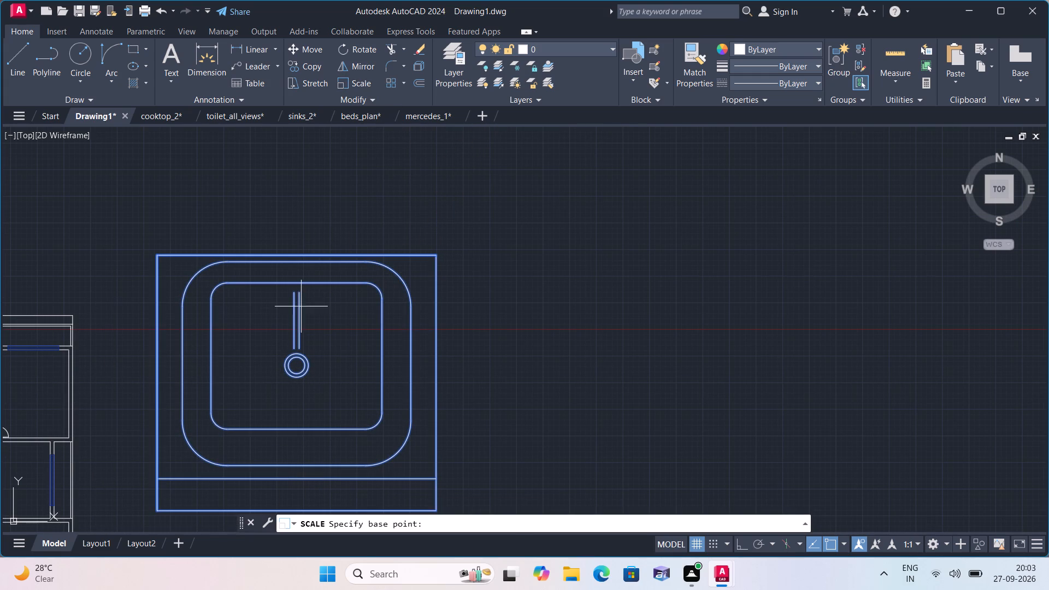
{"action": "left_click", "coordinate": [302, 313]}
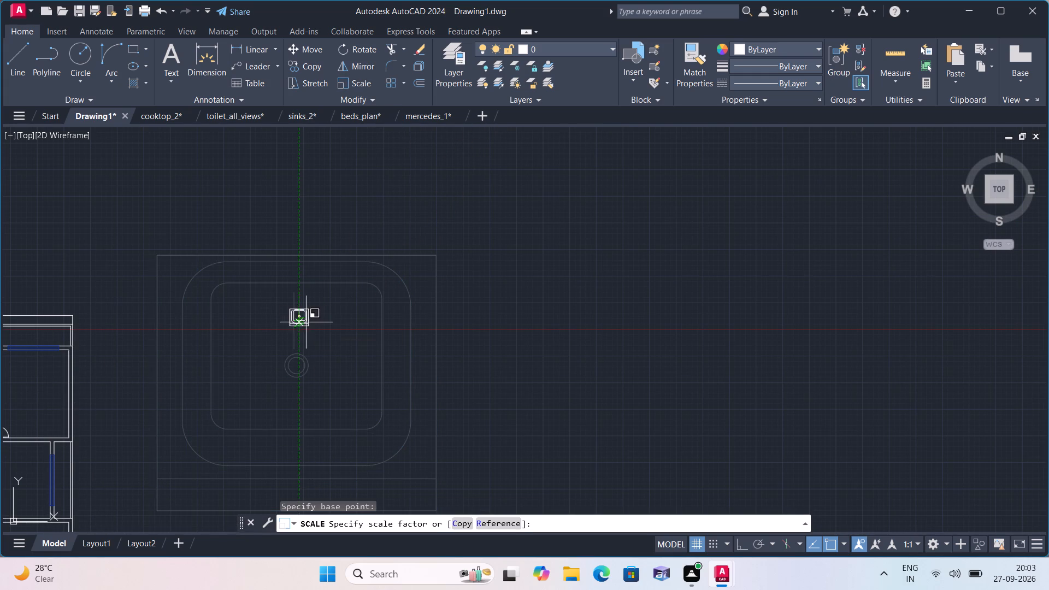
{"action": "left_click", "coordinate": [305, 322]}
Move the reduced second sink into the central bathroom, between the toilet and the door swing.
{"action": "left_click", "coordinate": [299, 323]}
{"action": "left_click", "coordinate": [310, 308]}
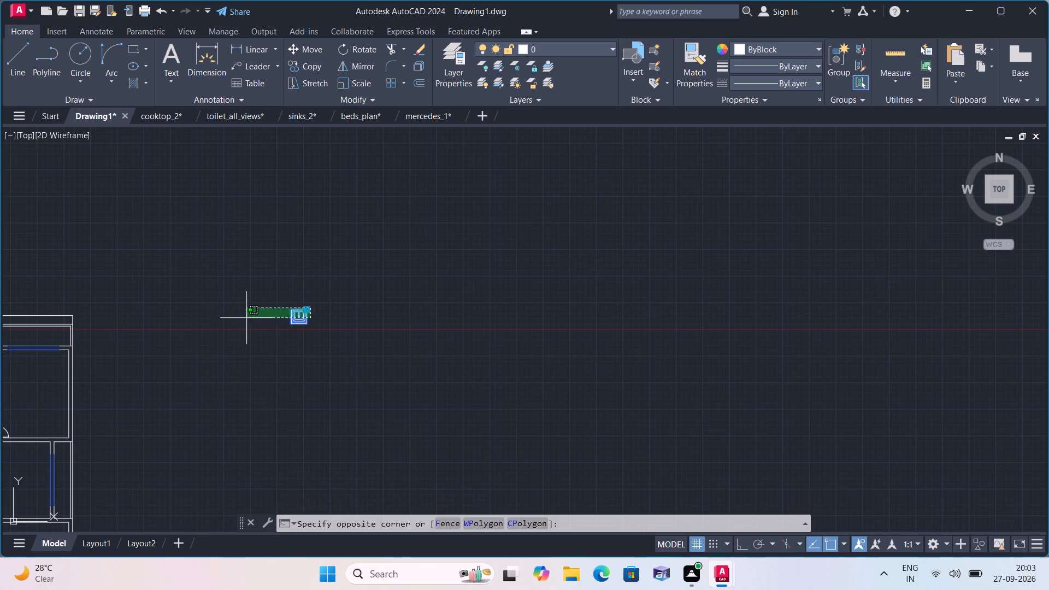
{"action": "left_click", "coordinate": [369, 276]}
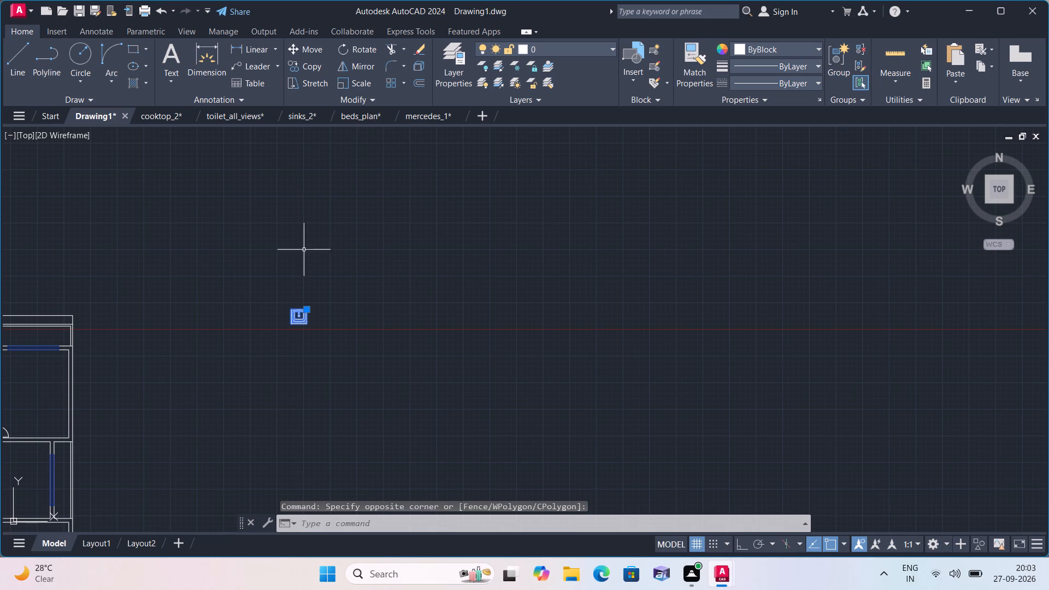
{"action": "left_click", "coordinate": [306, 308]}
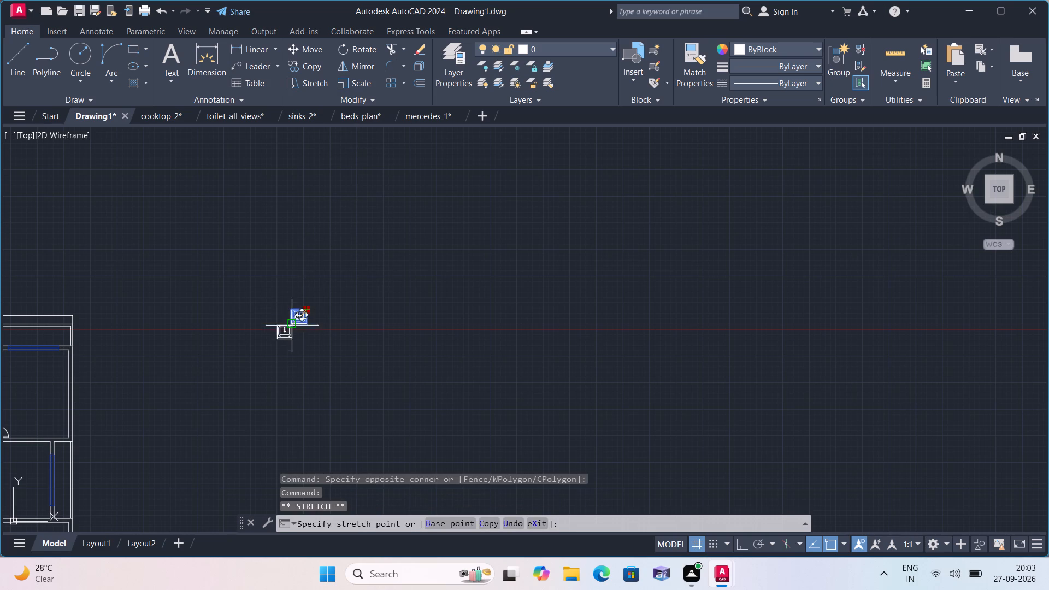
{"action": "middle_click_drag", "start_coordinate": [174, 383], "coordinate": [260, 324]}
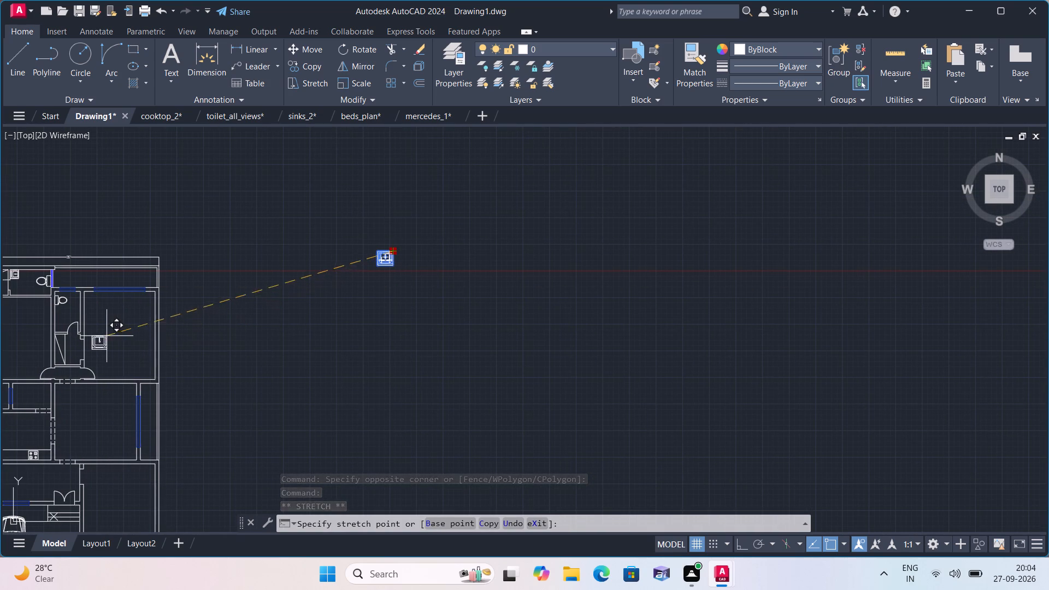
{"action": "middle_click_drag", "start_coordinate": [107, 334], "coordinate": [287, 332]}
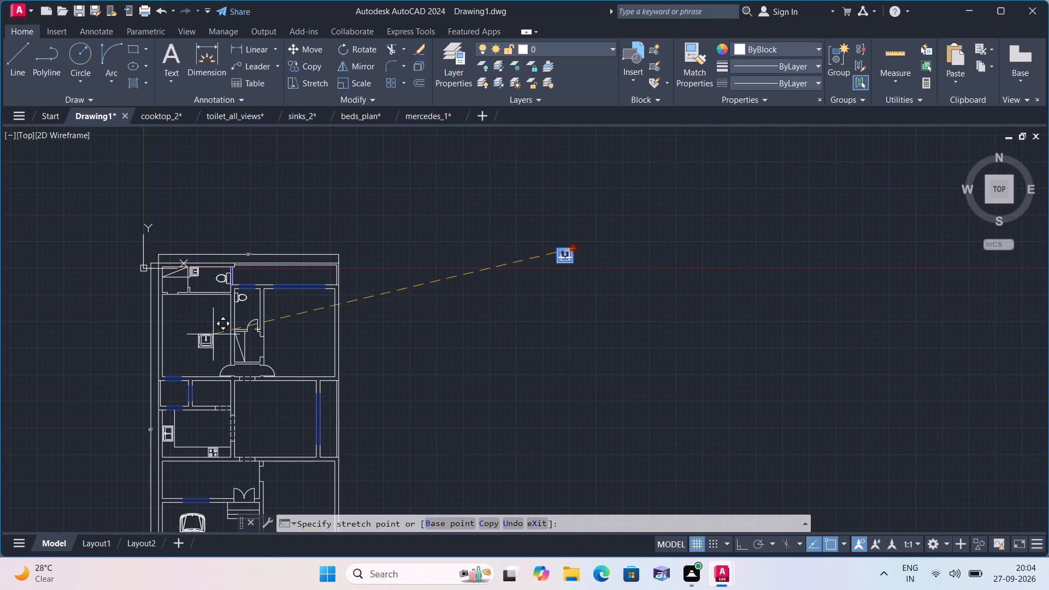
{"action": "scroll", "coordinate": [177, 334], "scroll_direction": "up", "scroll_amount": 2}
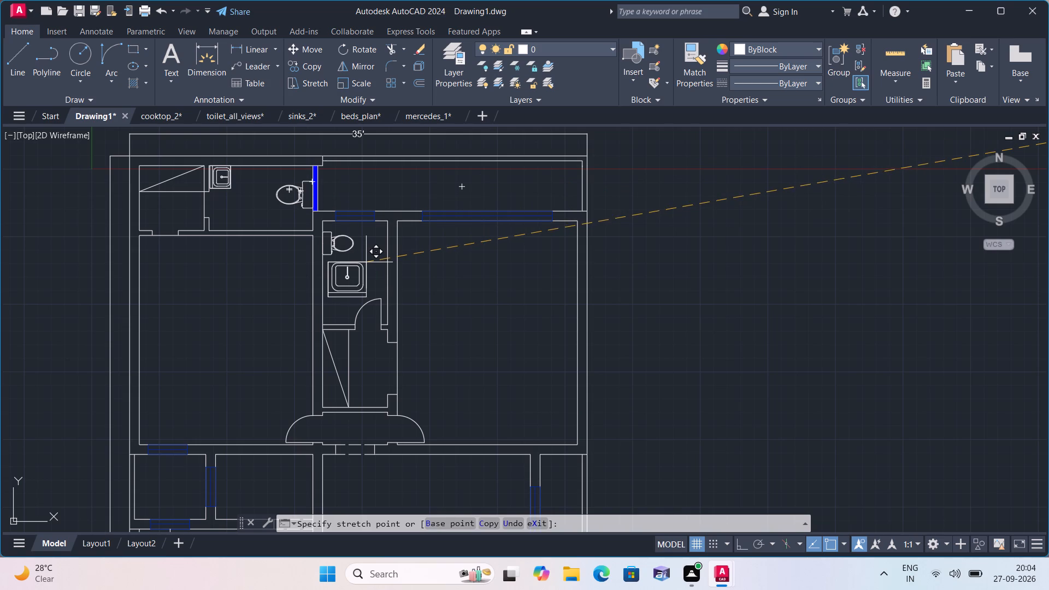
{"action": "left_click", "coordinate": [369, 260]}
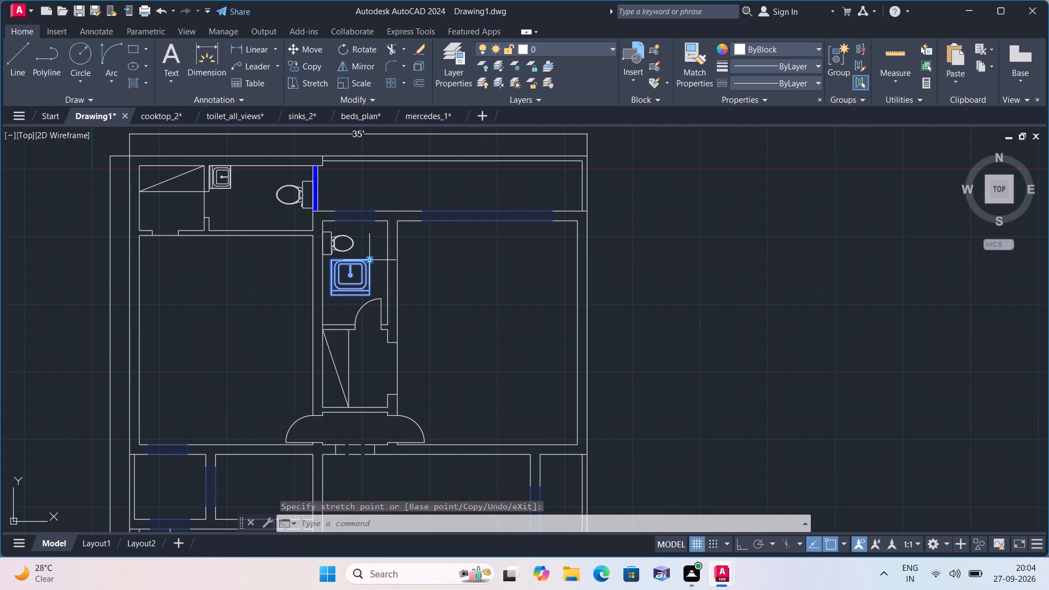
Scale the sink in the central bathroom down to about 0.3 times its size, about a point on the sink.
{"action": "left_click", "coordinate": [362, 80]}
{"action": "scroll", "coordinate": [345, 286], "scroll_direction": "up", "scroll_amount": 3}
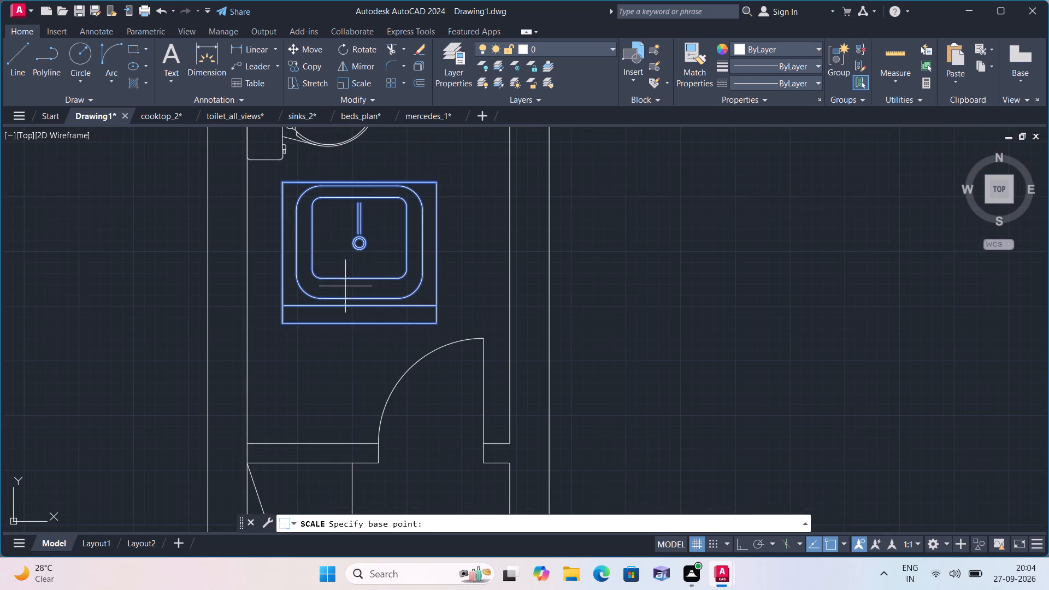
{"action": "left_click", "coordinate": [350, 281]}
{"action": "left_click", "coordinate": [358, 296]}
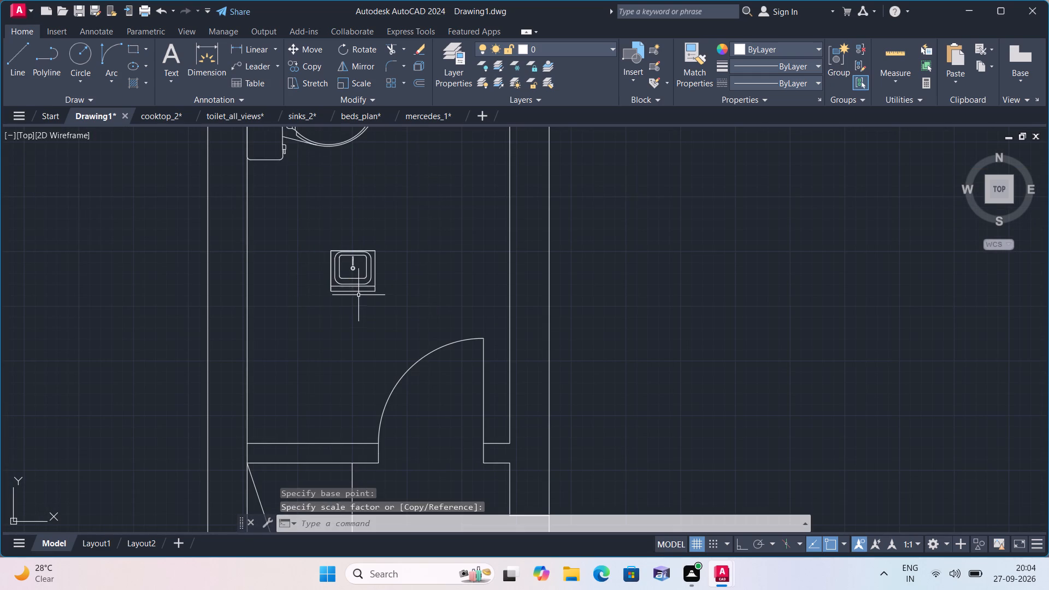
Move the reduced sink down to the southwest corner of the central bathroom, west of the door swing.
{"action": "left_click", "coordinate": [365, 292]}
{"action": "left_click", "coordinate": [374, 248]}
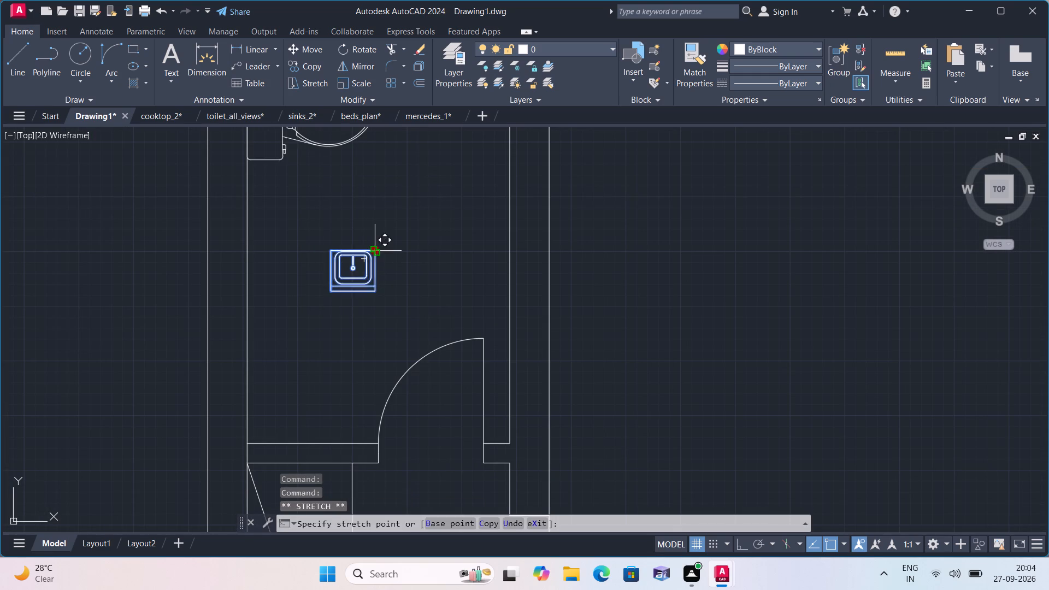
{"action": "scroll", "coordinate": [325, 390], "scroll_direction": "down", "scroll_amount": 1}
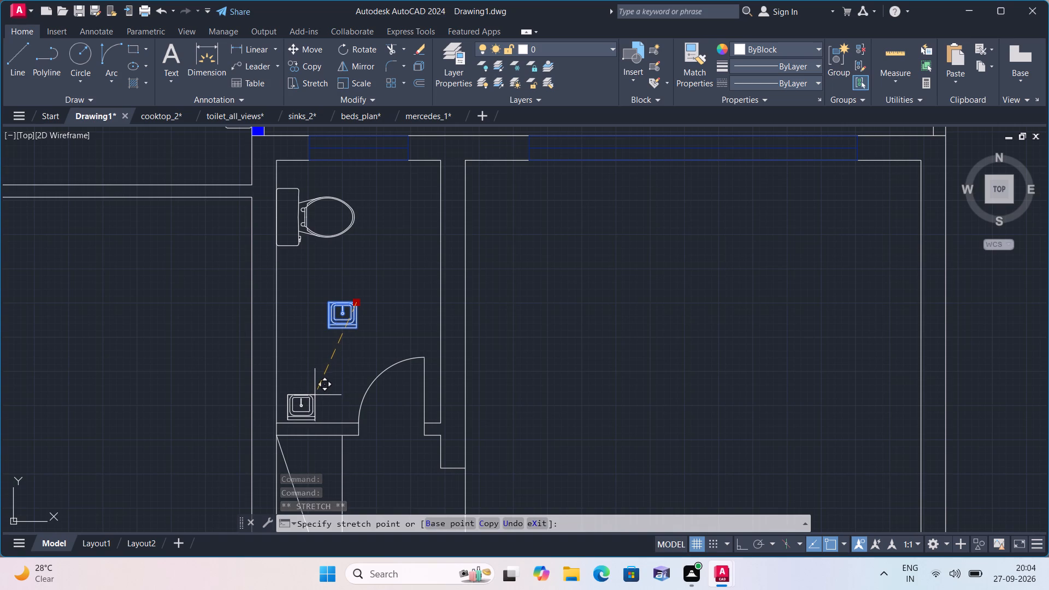
{"action": "left_click", "coordinate": [321, 387]}
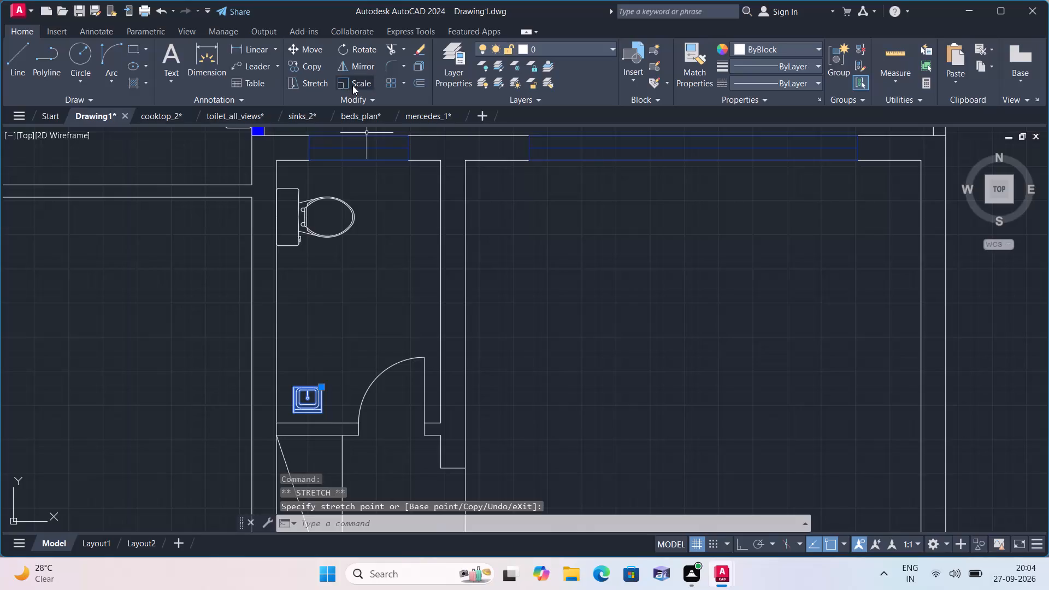
Scale the corner sink up to about twice its size, about a point near its faucet.
{"action": "left_click", "coordinate": [352, 84]}
{"action": "left_click", "coordinate": [307, 400]}
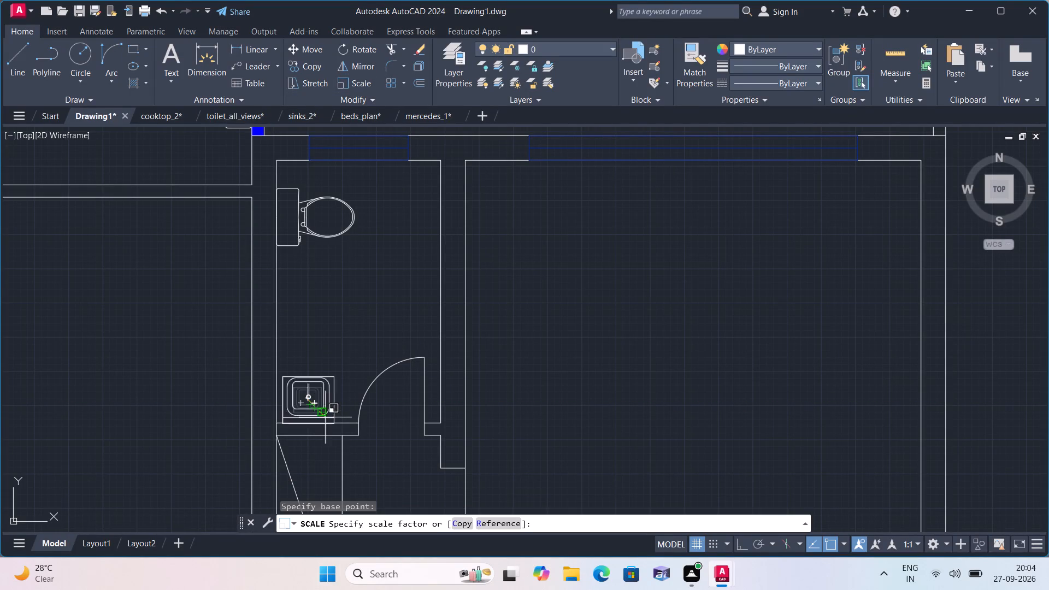
{"action": "left_click", "coordinate": [327, 420]}
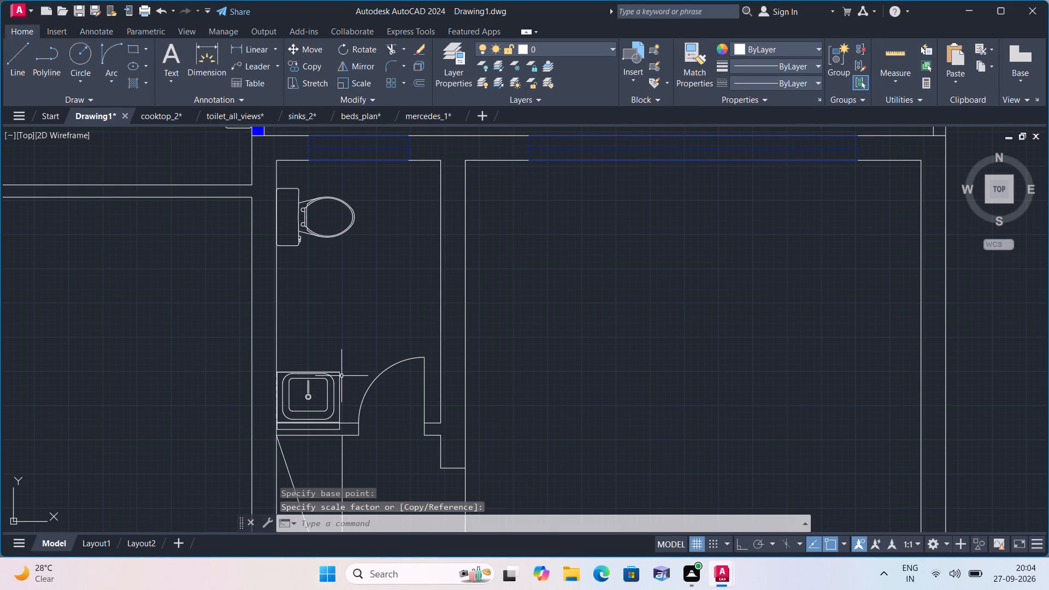
Shift the enlarged sink slightly northeast so it sits inside the central bathroom's southwest corner, just clear of both walls.
{"action": "left_click", "coordinate": [342, 375]}
{"action": "left_click", "coordinate": [335, 373]}
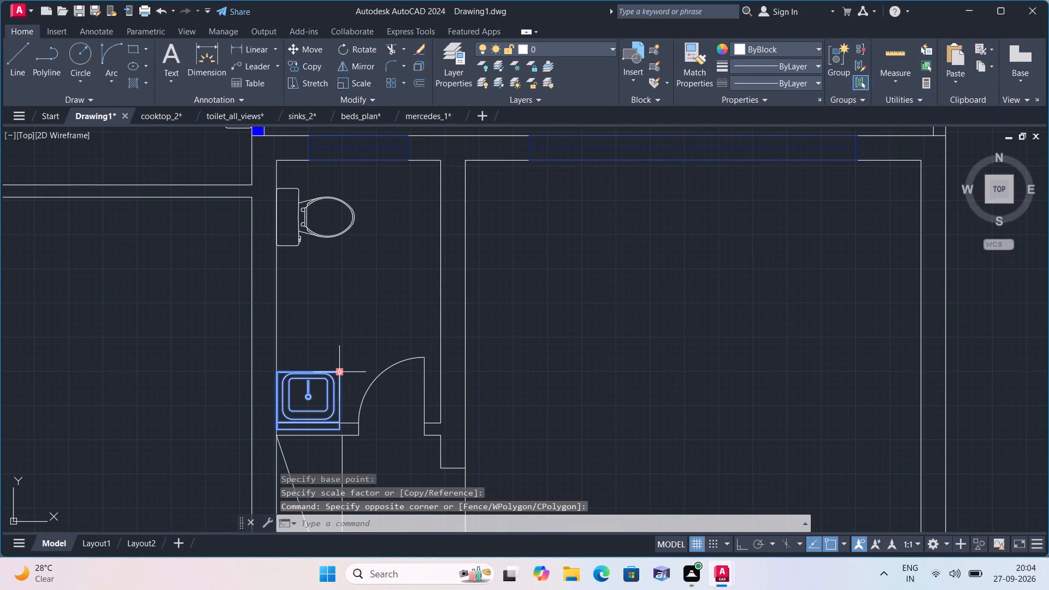
{"action": "left_click", "coordinate": [339, 373]}
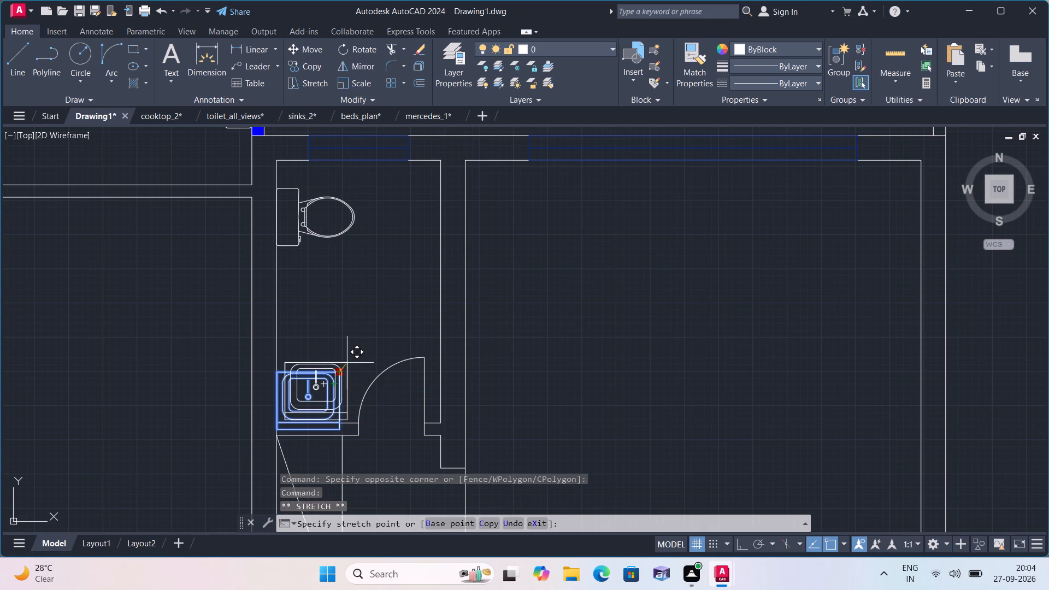
{"action": "scroll", "coordinate": [347, 363], "scroll_direction": "up", "scroll_amount": 1}
{"action": "middle_click_drag", "start_coordinate": [347, 363], "coordinate": [367, 310]}
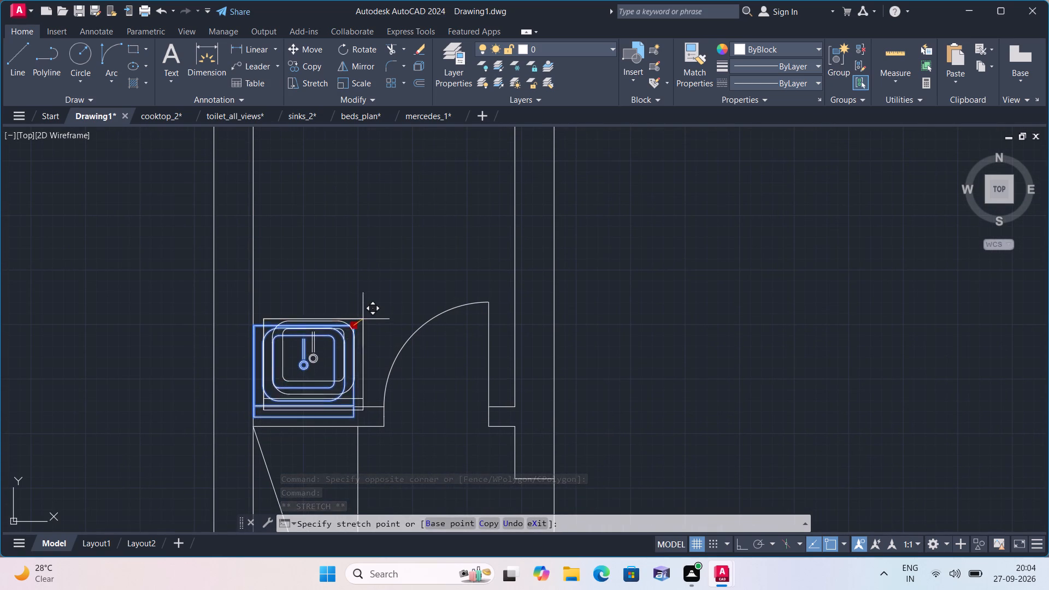
{"action": "left_click", "coordinate": [358, 312]}
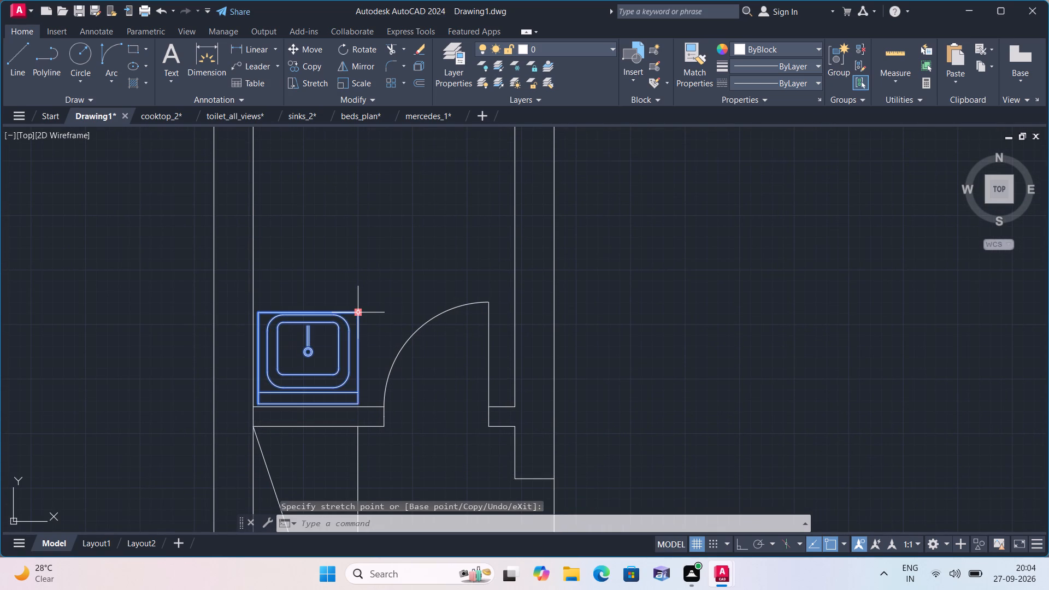
{"action": "key", "text": "Escape"}
Scale the large double bed nearest the floor plan, headboard facing north, down to about 0.07 times its size, based on its west nightstand.
{"action": "scroll", "coordinate": [359, 314], "scroll_direction": "down", "scroll_amount": 1}
{"action": "scroll", "coordinate": [479, 350], "scroll_direction": "down", "scroll_amount": 1}
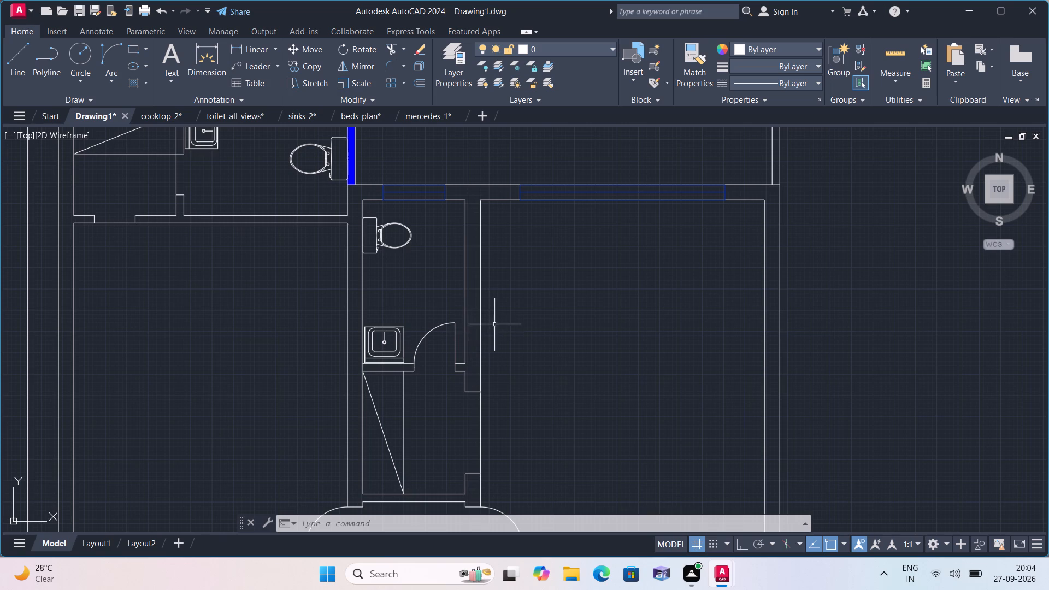
{"action": "middle_click_drag", "start_coordinate": [509, 332], "coordinate": [455, 387]}
{"action": "scroll", "coordinate": [509, 332], "scroll_direction": "down", "scroll_amount": 1}
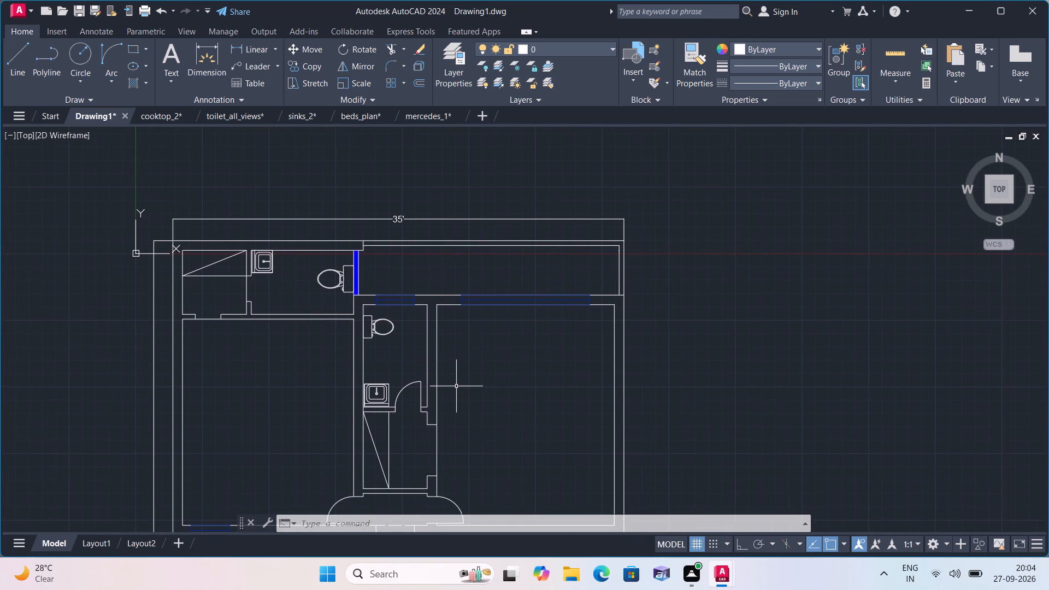
{"action": "scroll", "coordinate": [453, 356], "scroll_direction": "down", "scroll_amount": 2}
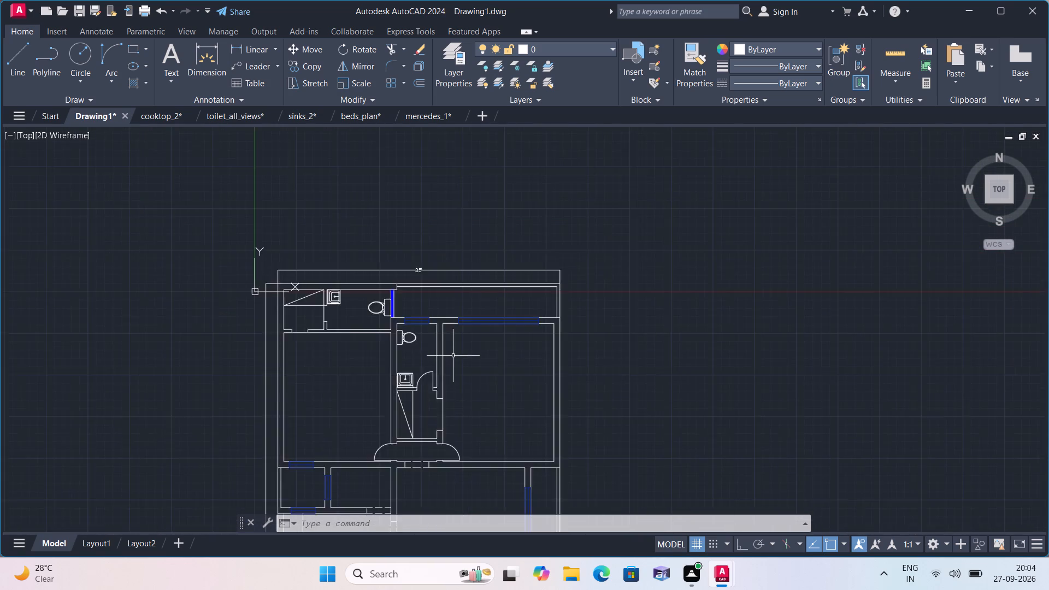
{"action": "scroll", "coordinate": [453, 356], "scroll_direction": "down", "scroll_amount": 2}
{"action": "middle_click_drag", "start_coordinate": [598, 368], "coordinate": [463, 363]}
{"action": "scroll", "coordinate": [570, 361], "scroll_direction": "down", "scroll_amount": 2}
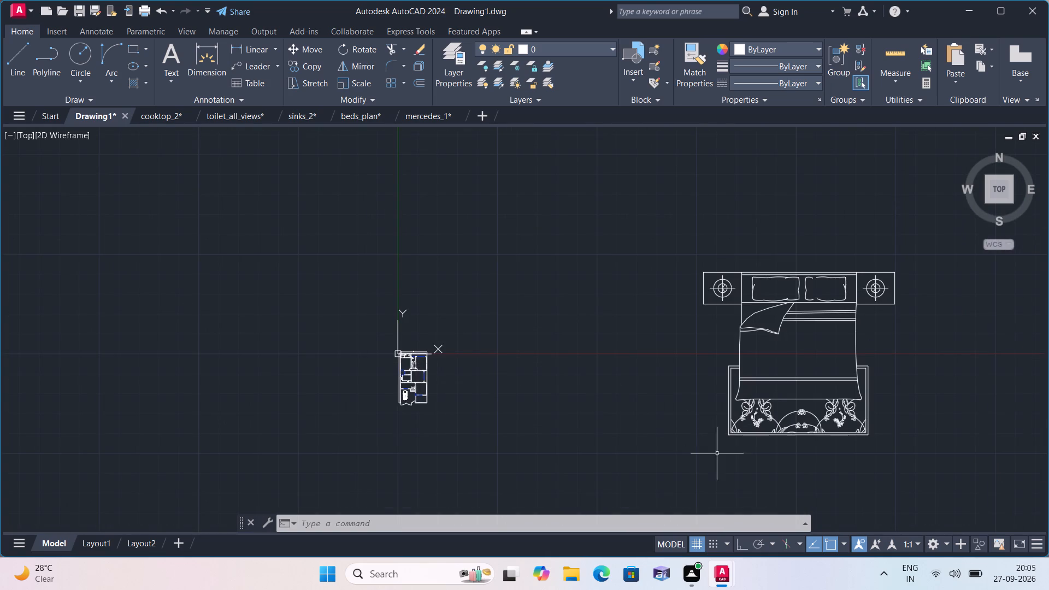
{"action": "middle_click_drag", "start_coordinate": [730, 469], "coordinate": [529, 460]}
{"action": "left_click_drag", "start_coordinate": [691, 470], "coordinate": [682, 434]}
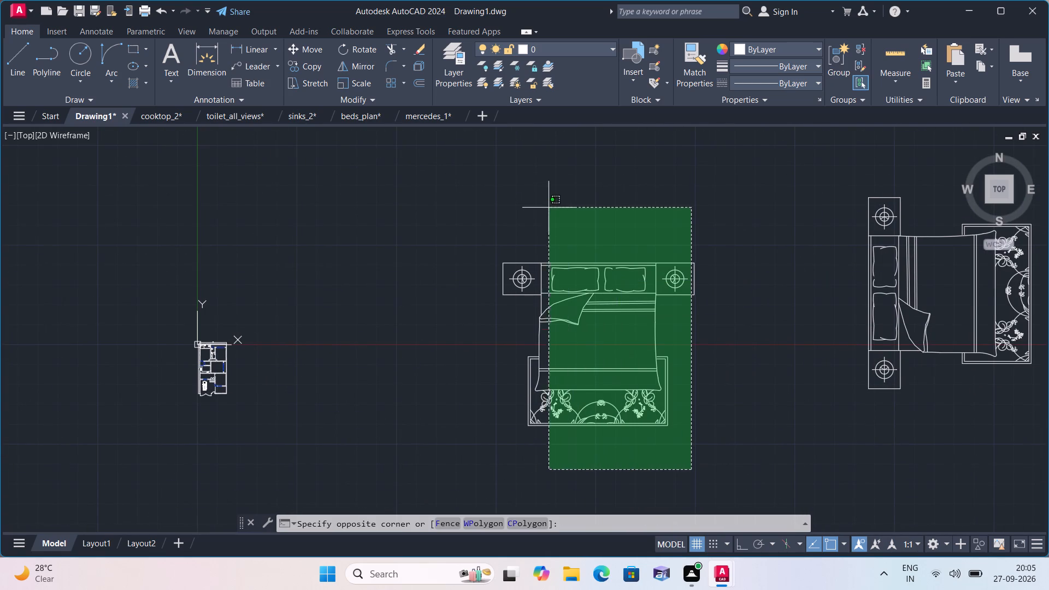
{"action": "left_click", "coordinate": [464, 208]}
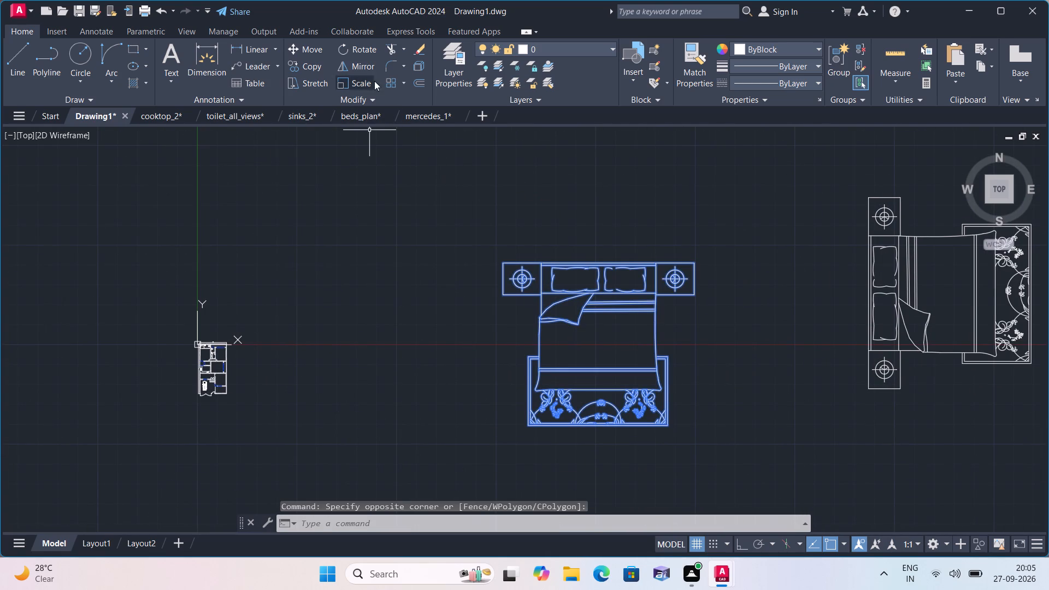
{"action": "left_click", "coordinate": [363, 80]}
{"action": "left_click", "coordinate": [520, 280]}
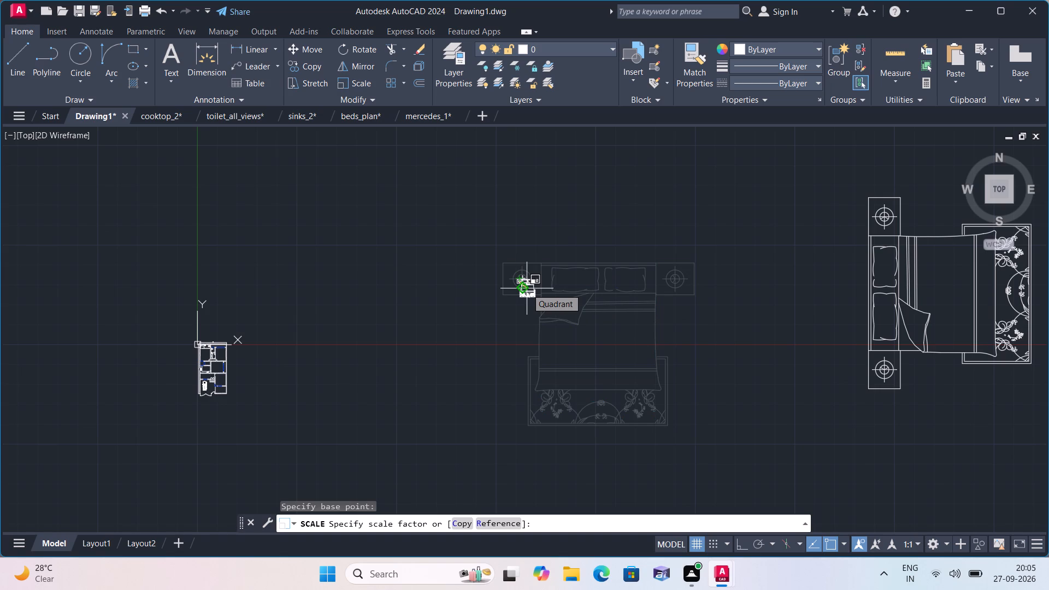
{"action": "left_click", "coordinate": [527, 288]}
Move the reduced bed to the open area just east of the floor plan.
{"action": "left_click_drag", "start_coordinate": [500, 257], "coordinate": [506, 269]}
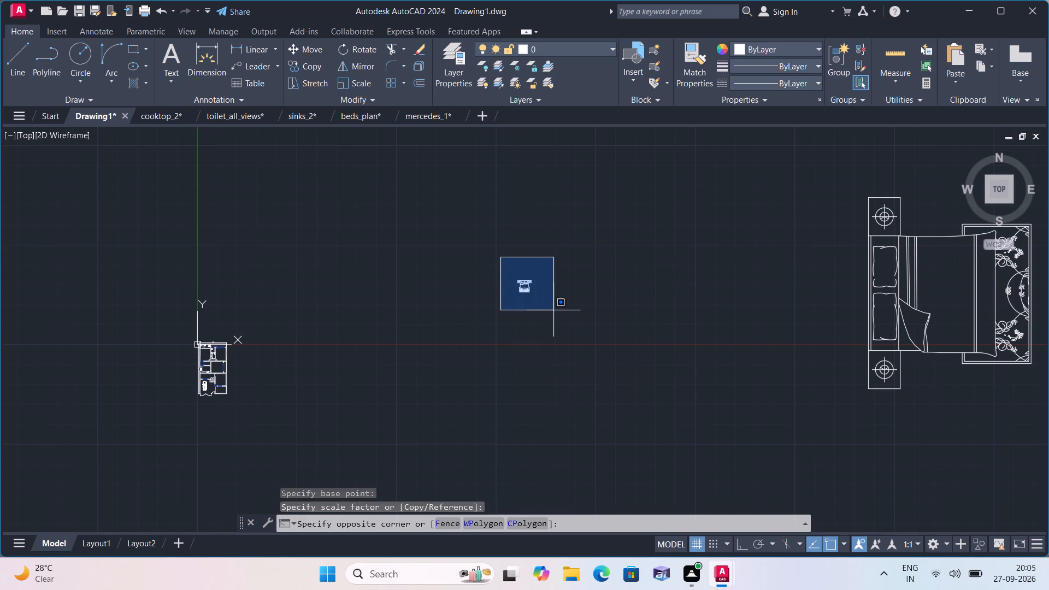
{"action": "left_click", "coordinate": [562, 313]}
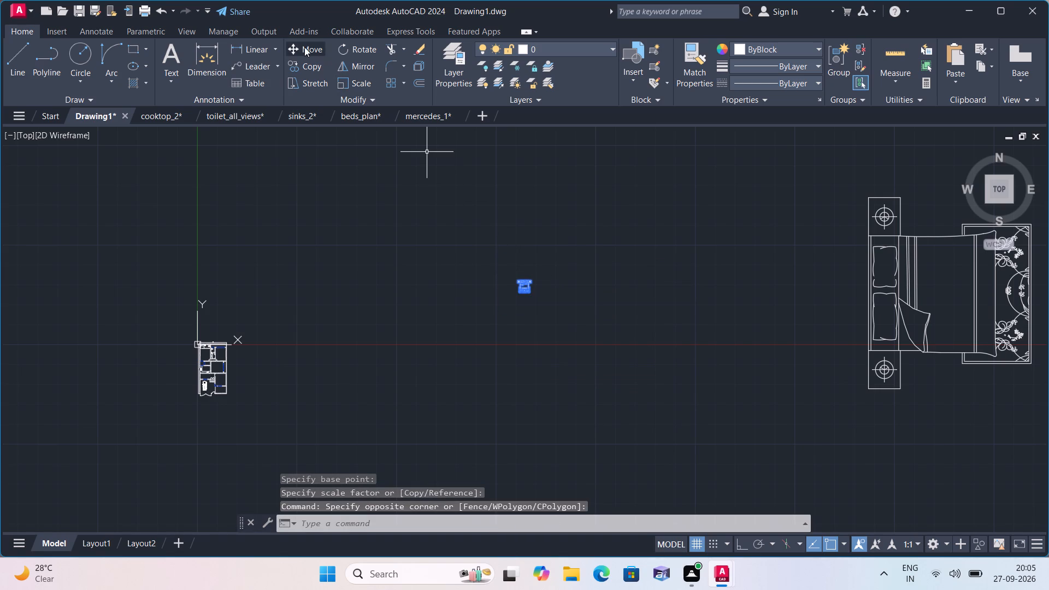
{"action": "left_click", "coordinate": [304, 46]}
{"action": "left_click", "coordinate": [523, 284]}
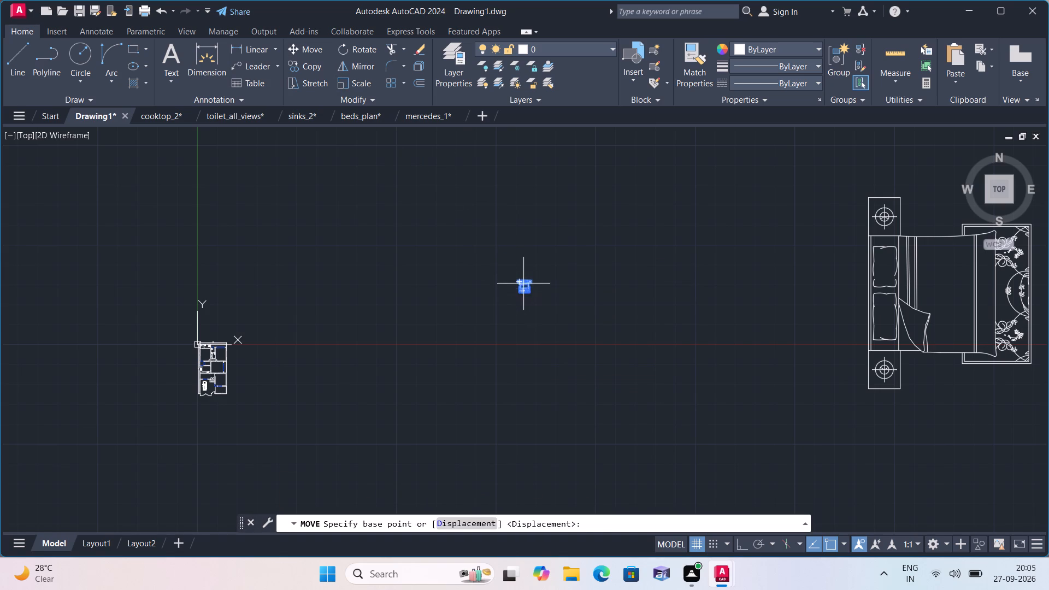
{"action": "scroll", "coordinate": [217, 348], "scroll_direction": "up", "scroll_amount": 3}
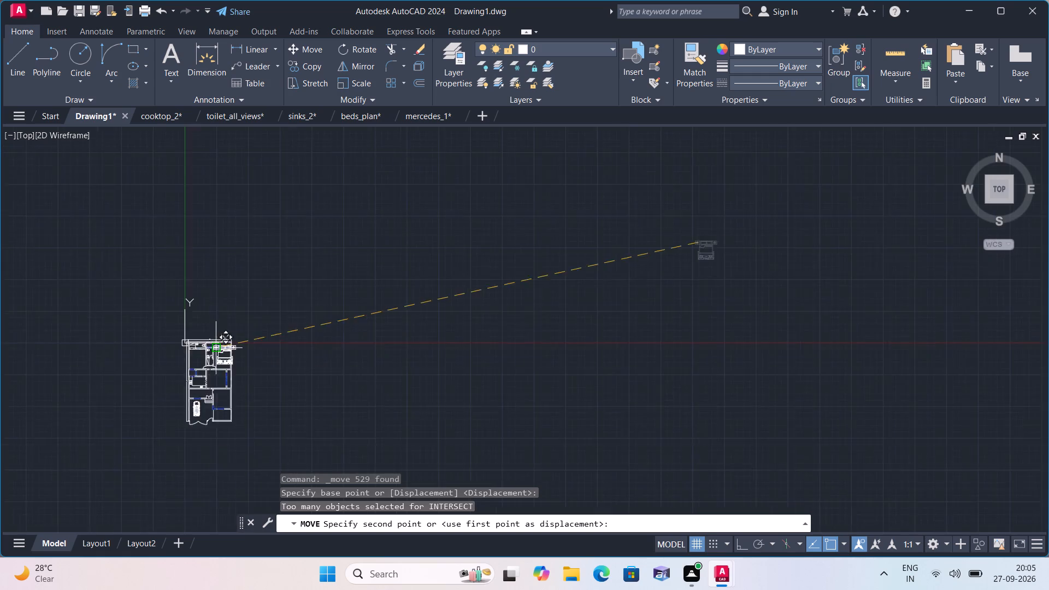
{"action": "scroll", "coordinate": [213, 371], "scroll_direction": "up", "scroll_amount": 1}
{"action": "middle_click_drag", "start_coordinate": [232, 364], "coordinate": [355, 335]}
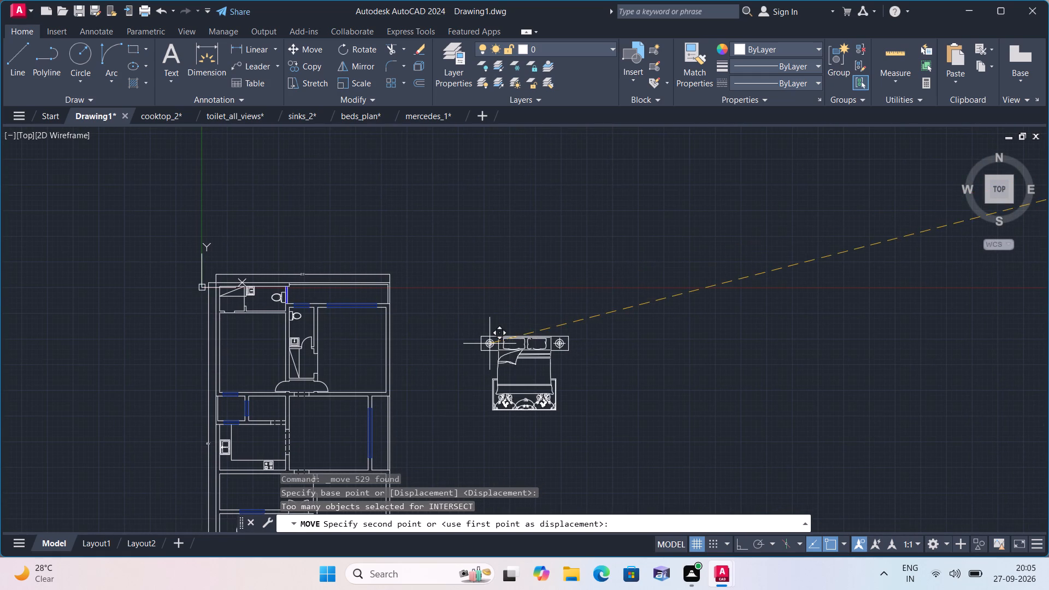
{"action": "left_click", "coordinate": [490, 344]}
Scale the bed beside the floor plan down further to about 0.3 times its size, about a point near its west nightstand.
{"action": "left_click_drag", "start_coordinate": [459, 318], "coordinate": [464, 326]}
{"action": "left_click", "coordinate": [591, 422]}
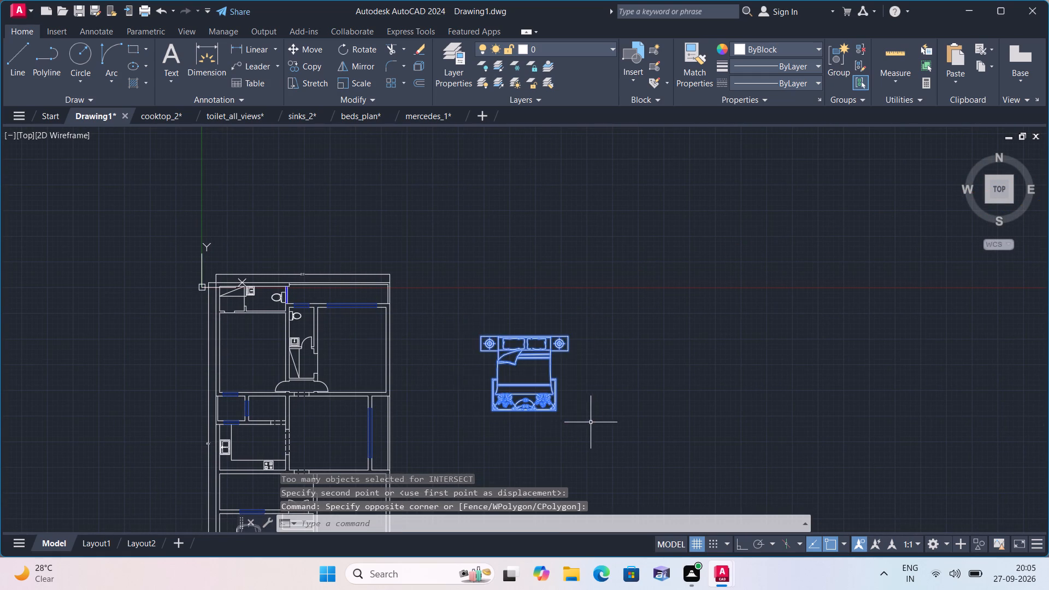
{"action": "left_click_drag", "start_coordinate": [357, 79], "coordinate": [360, 86]}
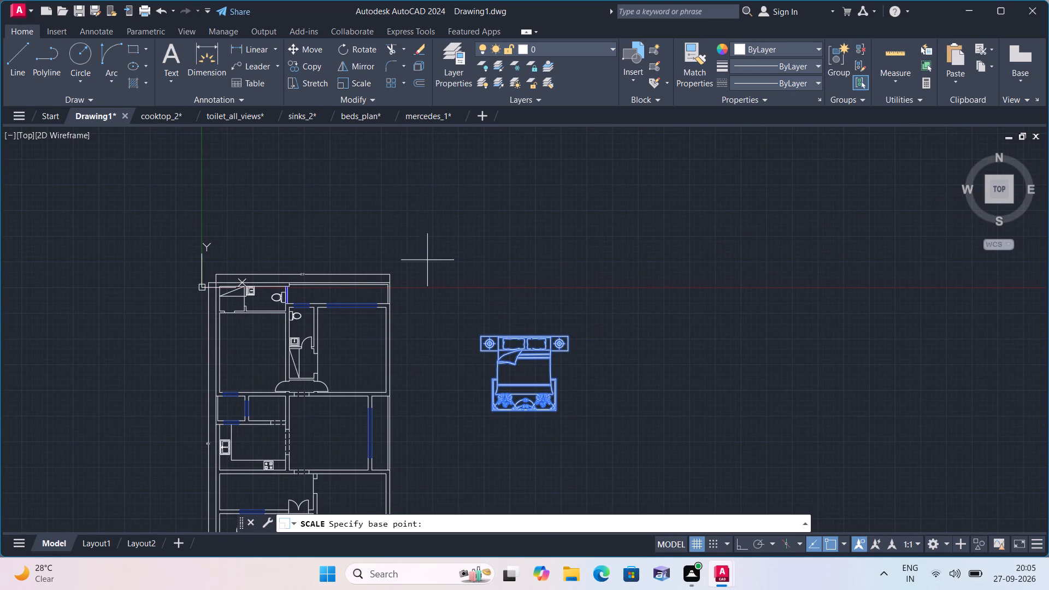
{"action": "left_click", "coordinate": [496, 356]}
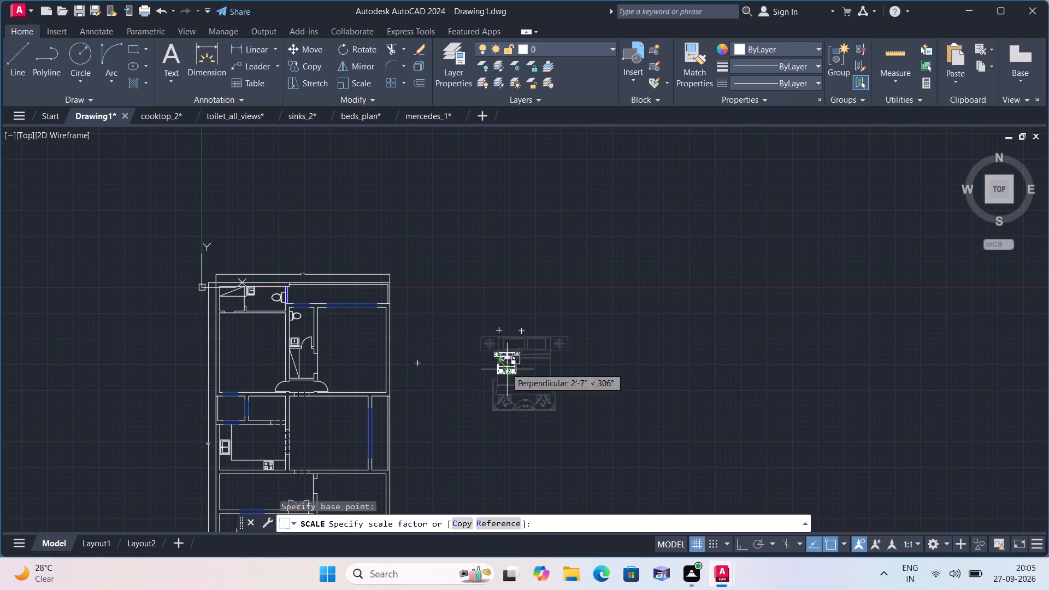
{"action": "left_click", "coordinate": [511, 374]}
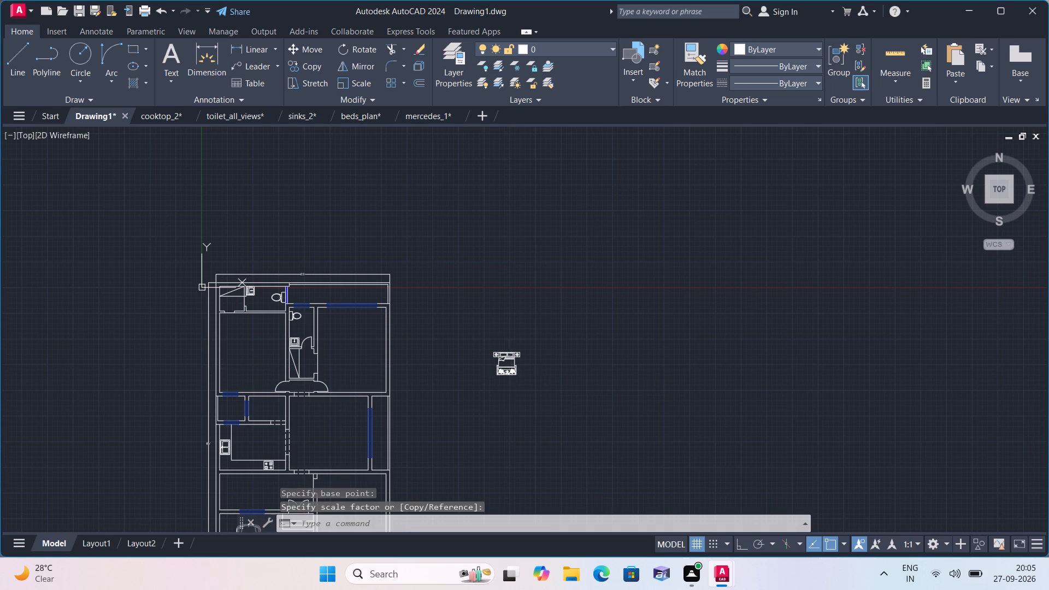
Move the reduced bed into the northeast bedroom, near the middle of the room with its headboard facing north.
{"action": "left_click", "coordinate": [529, 381]}
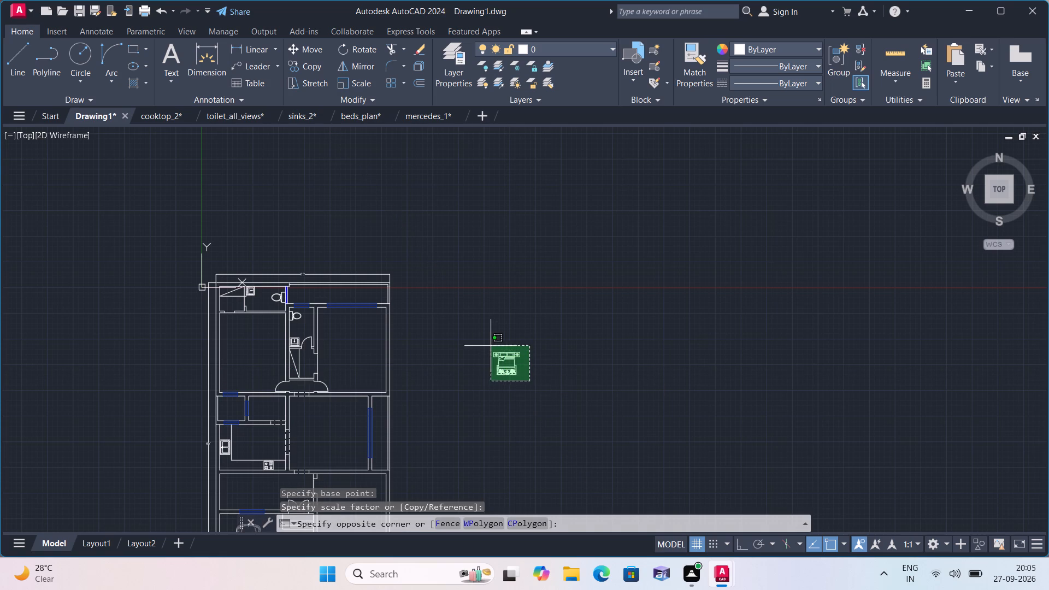
{"action": "left_click", "coordinate": [469, 336]}
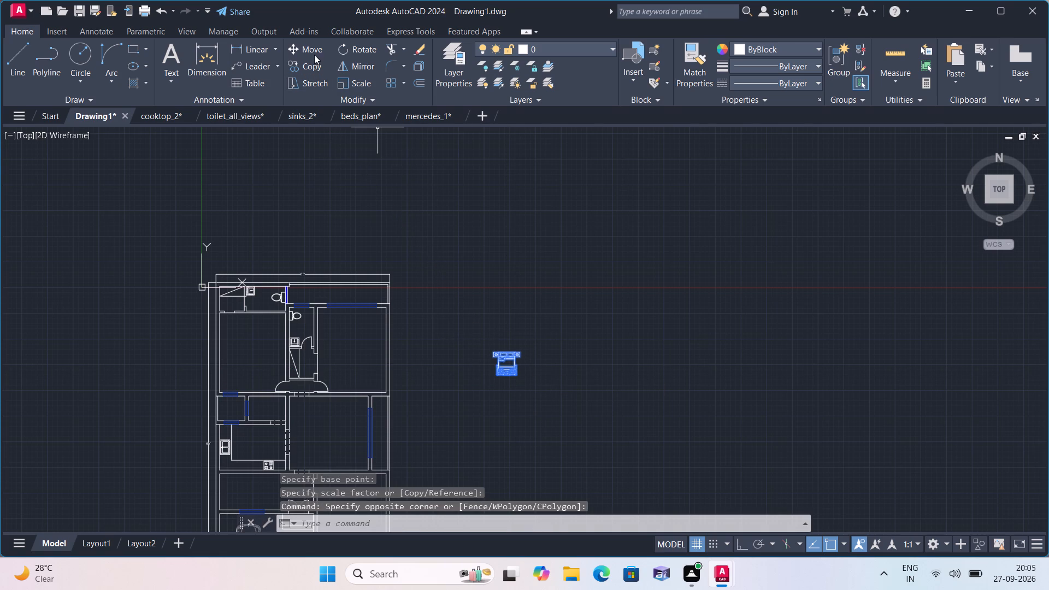
{"action": "left_click_drag", "start_coordinate": [307, 49], "coordinate": [308, 56]}
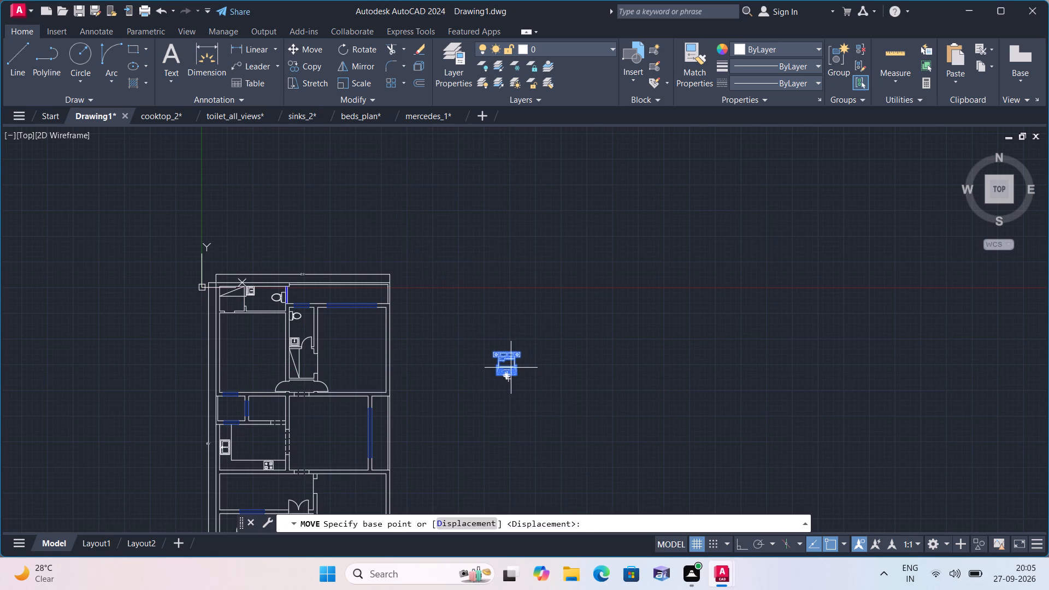
{"action": "left_click", "coordinate": [510, 365]}
{"action": "scroll", "coordinate": [366, 326], "scroll_direction": "up", "scroll_amount": 2}
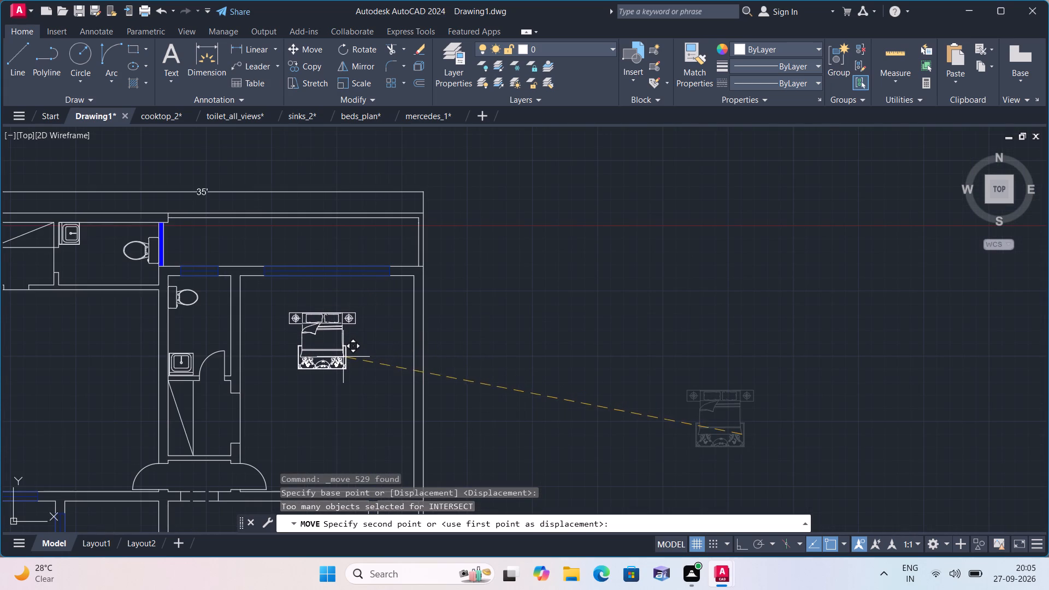
{"action": "left_click", "coordinate": [343, 365]}
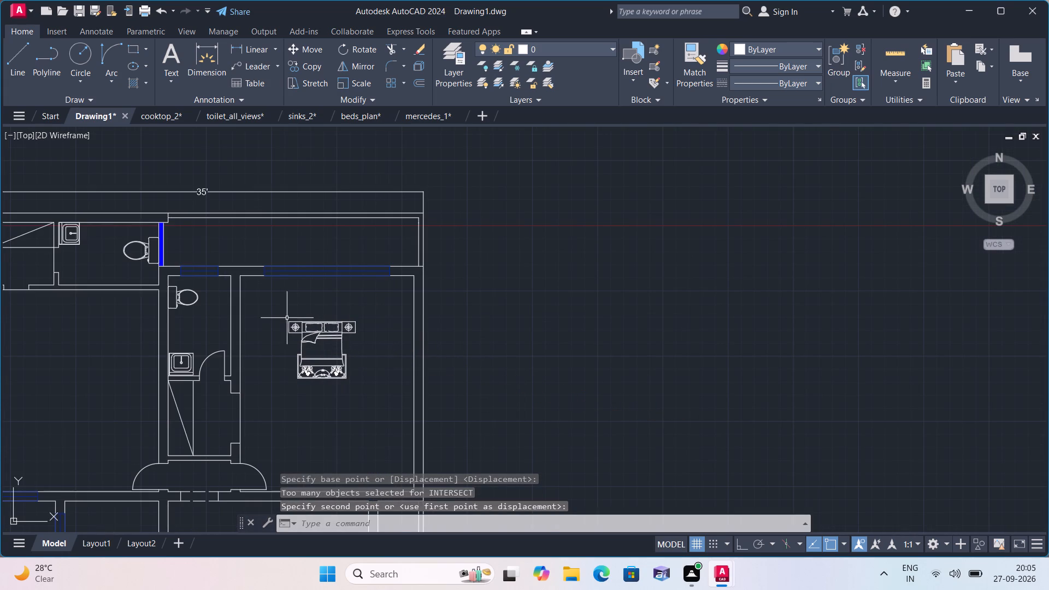
Scale the bed in the northeast bedroom up to about 1.8 times its size, about a point on its mattress.
{"action": "left_click", "coordinate": [281, 320]}
{"action": "left_click", "coordinate": [370, 394]}
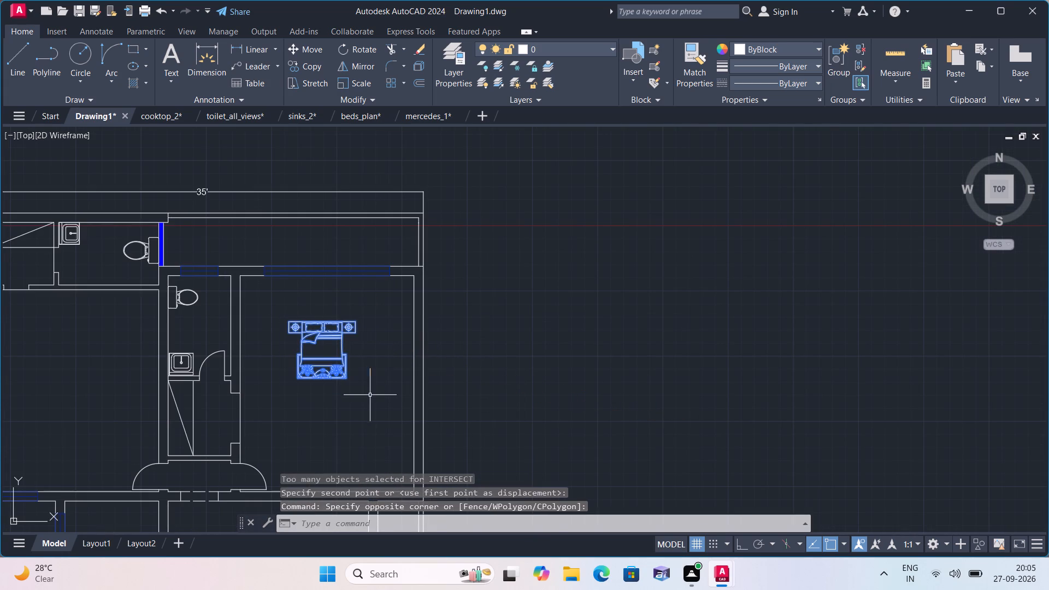
{"action": "left_click", "coordinate": [362, 85]}
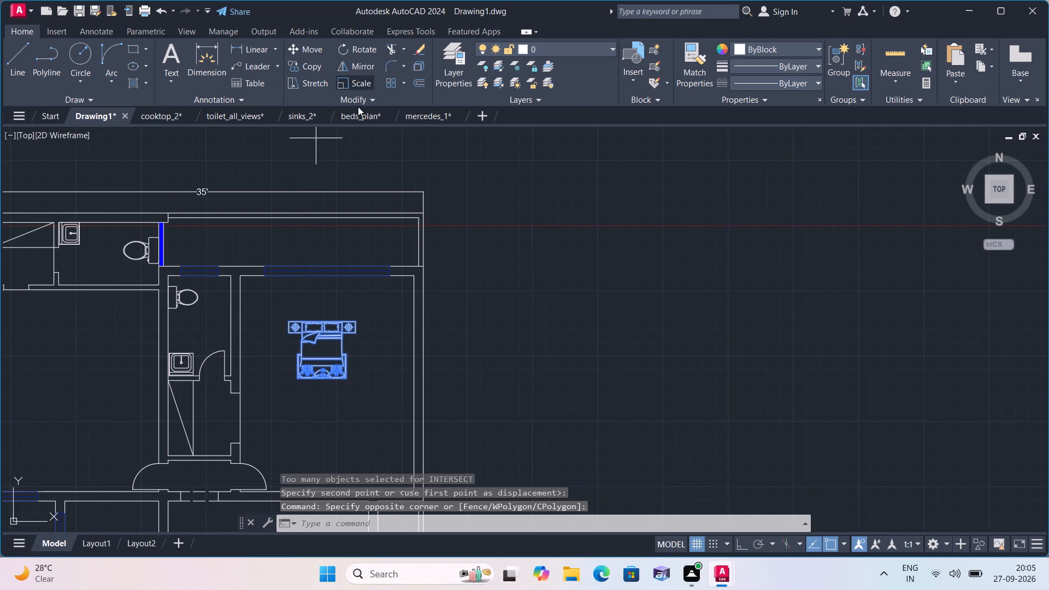
{"action": "left_click", "coordinate": [322, 343]}
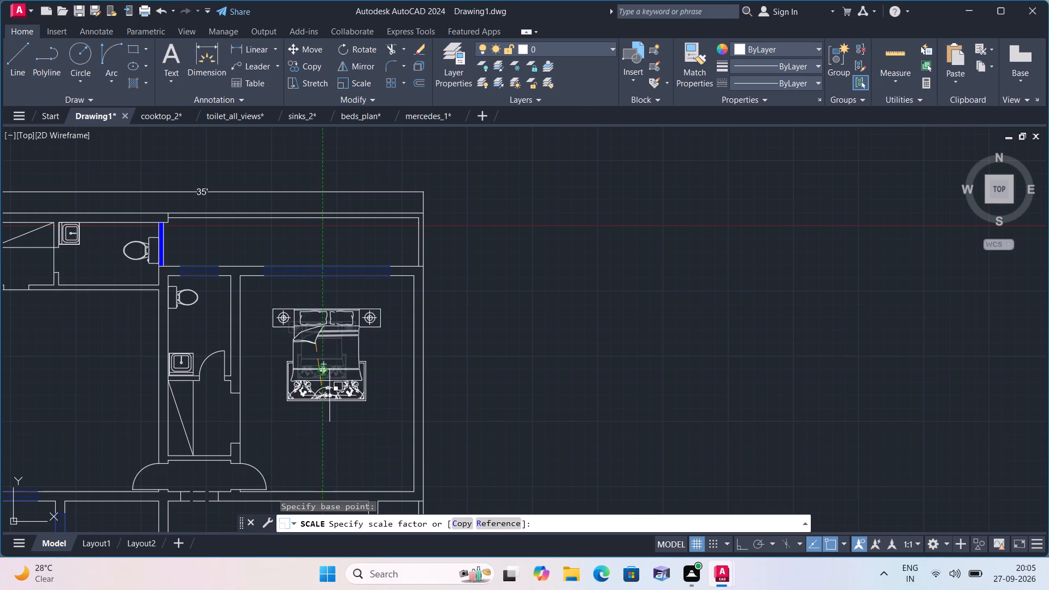
{"action": "left_click", "coordinate": [330, 402]}
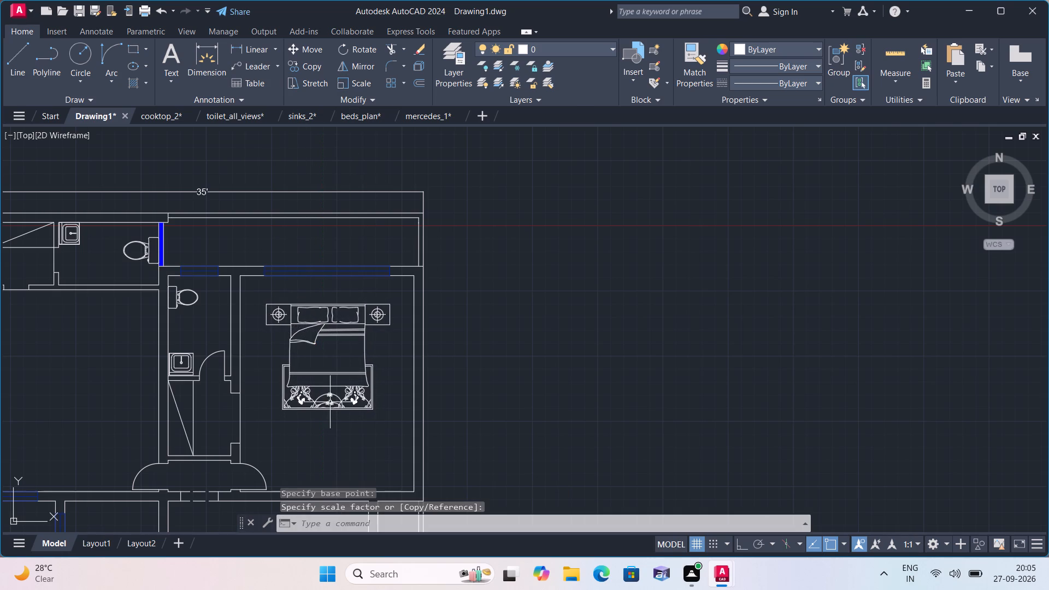
Move the enlarged bed north so its headboard and nightstands sit against the northeast bedroom's north wall, below the window.
{"action": "left_click", "coordinate": [393, 424]}
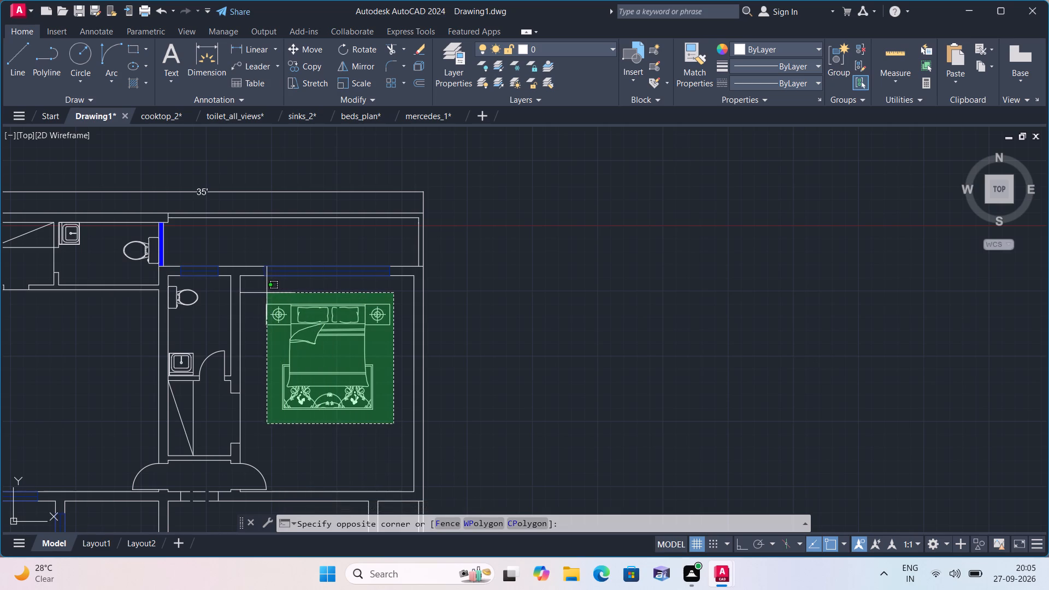
{"action": "left_click", "coordinate": [261, 293]}
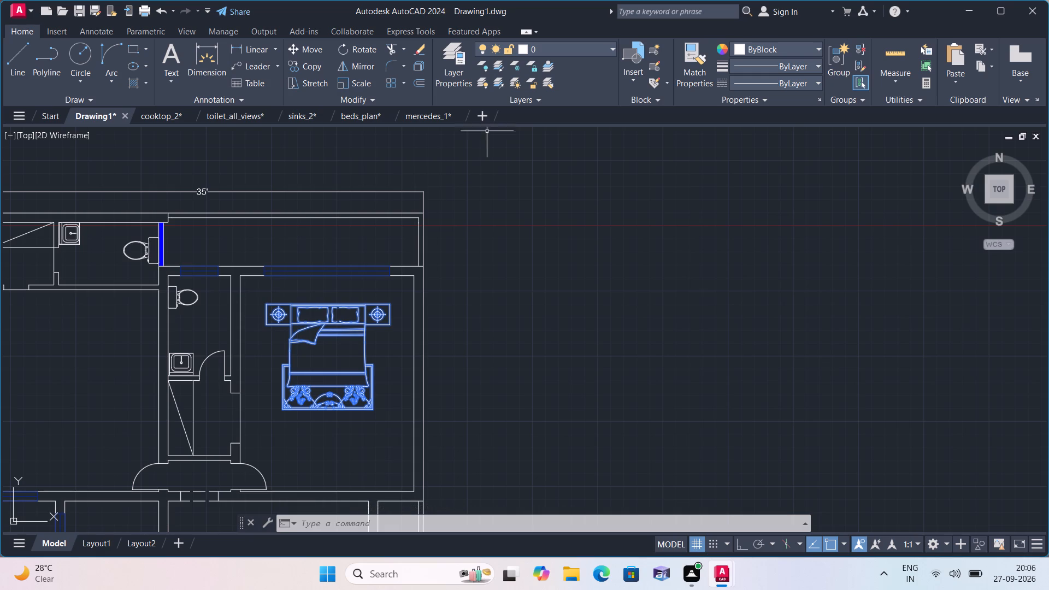
{"action": "left_click", "coordinate": [313, 43]}
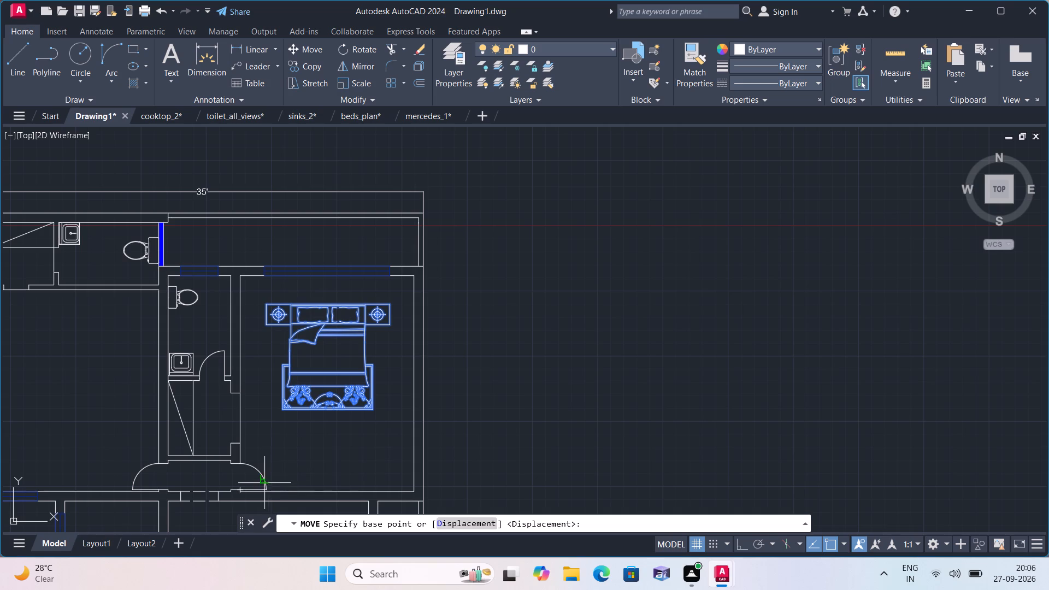
{"action": "left_click", "coordinate": [318, 352]}
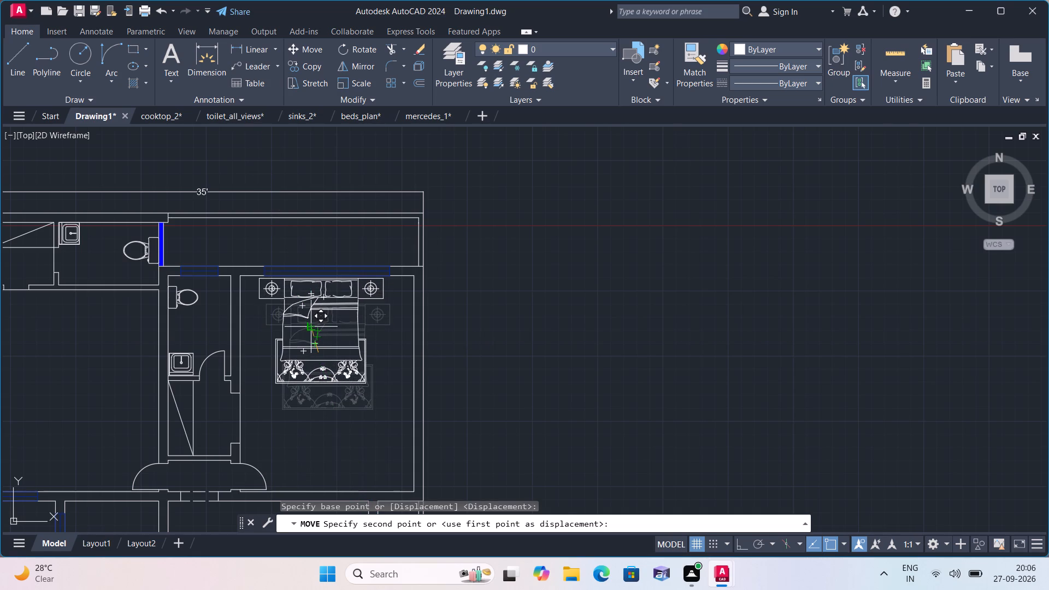
{"action": "left_click", "coordinate": [314, 329]}
Scale the large double bed east of the floor plan, headboard facing west, down to about 0.2 times its size, based near its north pillow.
{"action": "scroll", "coordinate": [339, 317], "scroll_direction": "up", "scroll_amount": 1}
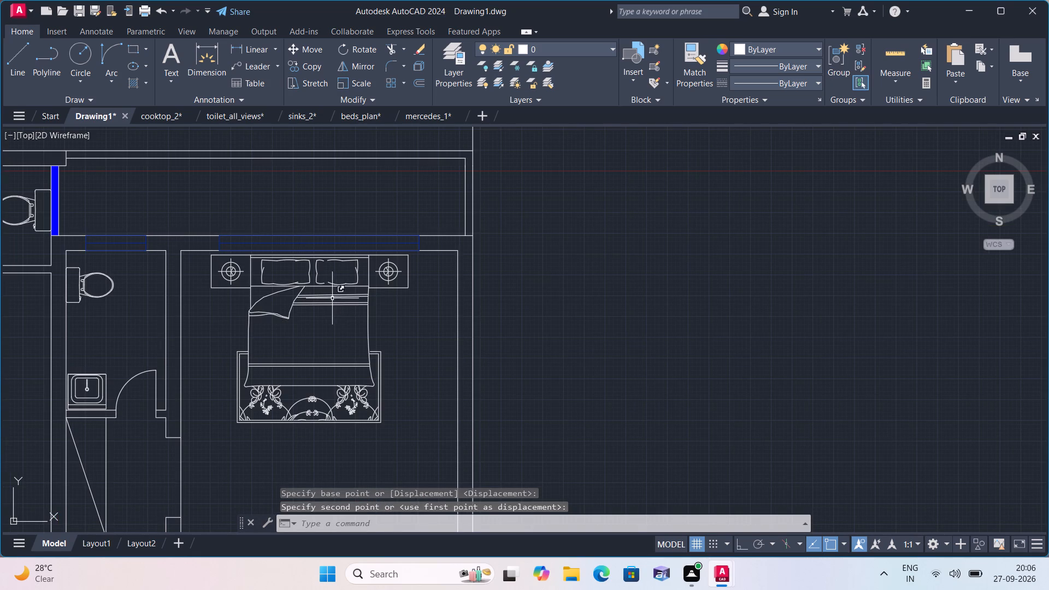
{"action": "scroll", "coordinate": [417, 342], "scroll_direction": "down", "scroll_amount": 1}
{"action": "middle_click_drag", "start_coordinate": [413, 341], "coordinate": [410, 327]}
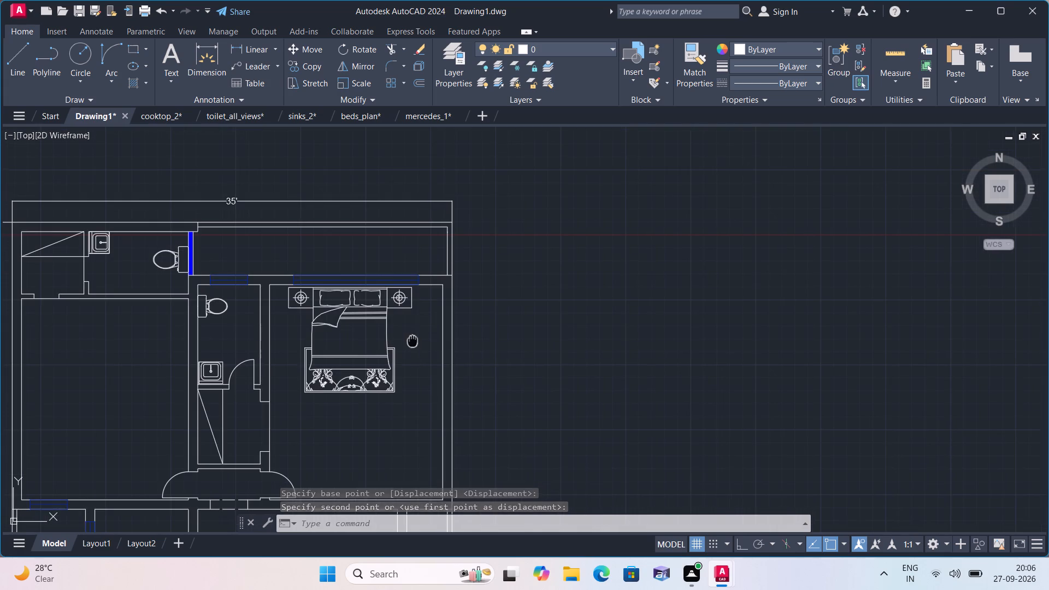
{"action": "scroll", "coordinate": [415, 320], "scroll_direction": "down", "scroll_amount": 1}
{"action": "middle_click_drag", "start_coordinate": [410, 327], "coordinate": [440, 258]}
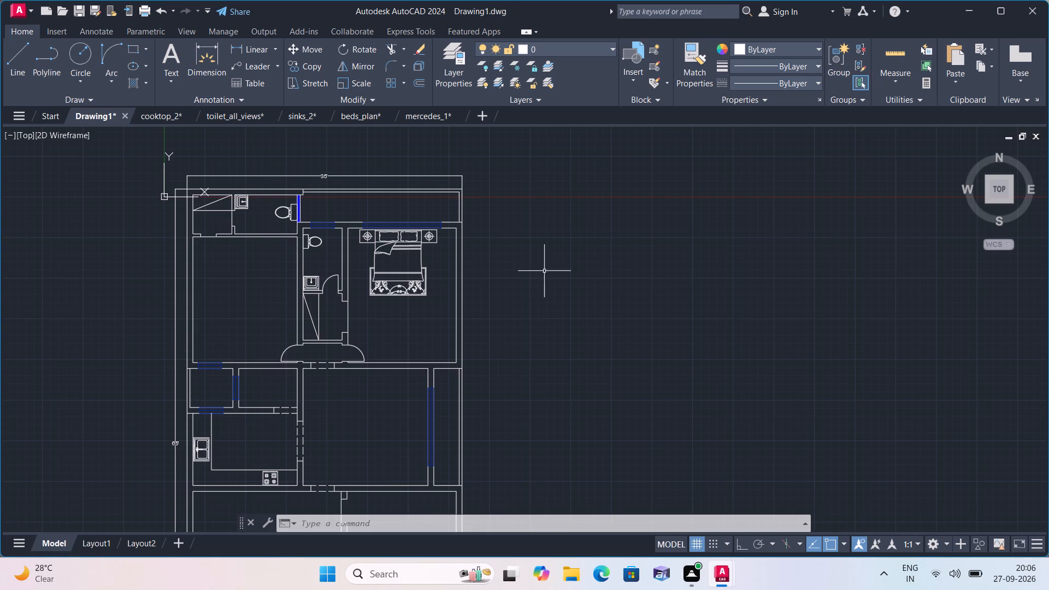
{"action": "scroll", "coordinate": [461, 383], "scroll_direction": "down", "scroll_amount": 1}
{"action": "scroll", "coordinate": [506, 432], "scroll_direction": "down", "scroll_amount": 1}
{"action": "middle_click_drag", "start_coordinate": [508, 434], "coordinate": [526, 322]}
{"action": "scroll", "coordinate": [523, 328], "scroll_direction": "down", "scroll_amount": 1}
{"action": "middle_click_drag", "start_coordinate": [526, 322], "coordinate": [533, 306]}
{"action": "scroll", "coordinate": [648, 409], "scroll_direction": "down", "scroll_amount": 2}
{"action": "middle_click_drag", "start_coordinate": [671, 399], "coordinate": [532, 391]}
{"action": "scroll", "coordinate": [529, 390], "scroll_direction": "down", "scroll_amount": 1}
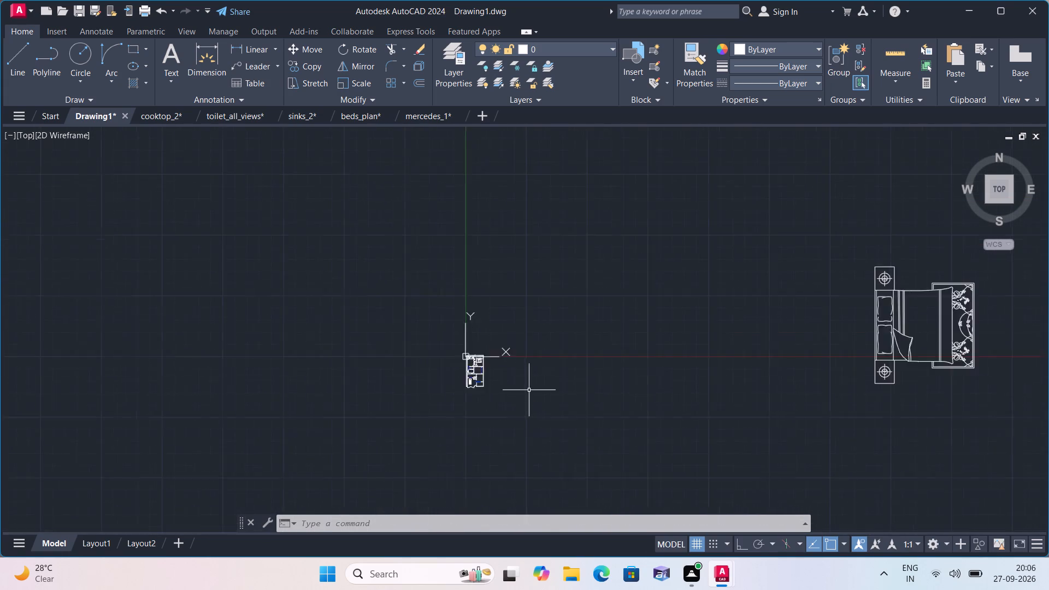
{"action": "scroll", "coordinate": [529, 390], "scroll_direction": "down", "scroll_amount": 2}
{"action": "scroll", "coordinate": [596, 393], "scroll_direction": "up", "scroll_amount": 2}
{"action": "middle_click_drag", "start_coordinate": [646, 389], "coordinate": [568, 391]}
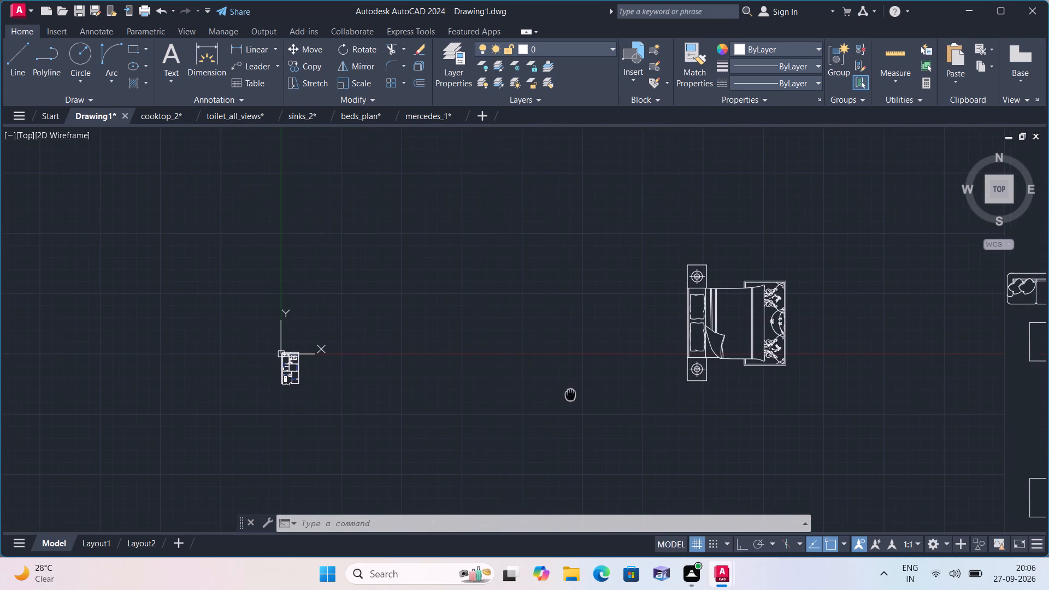
{"action": "left_click", "coordinate": [813, 447]}
{"action": "left_click", "coordinate": [652, 247]}
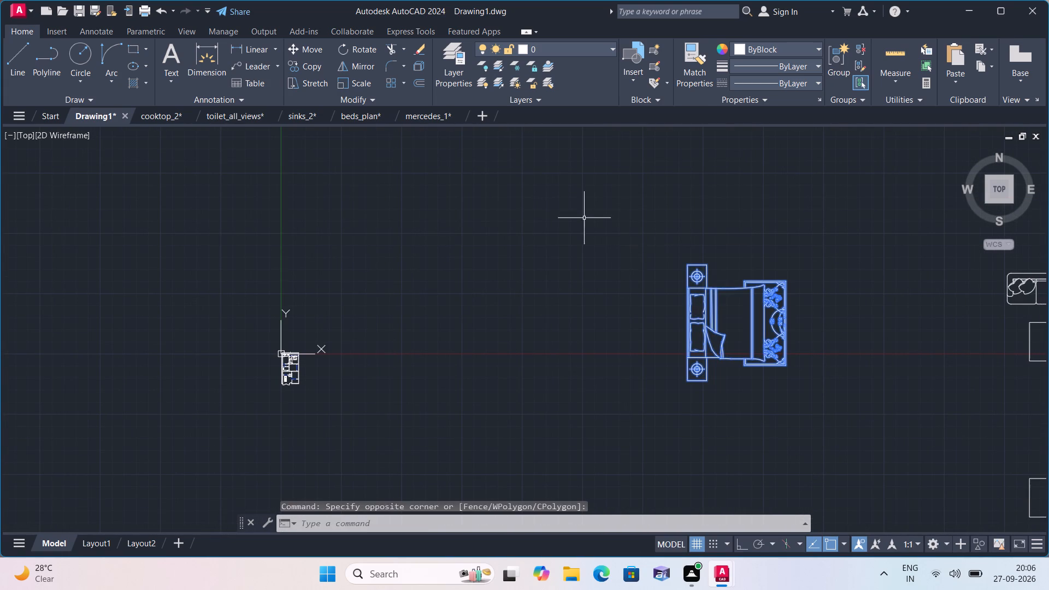
{"action": "left_click", "coordinate": [352, 78]}
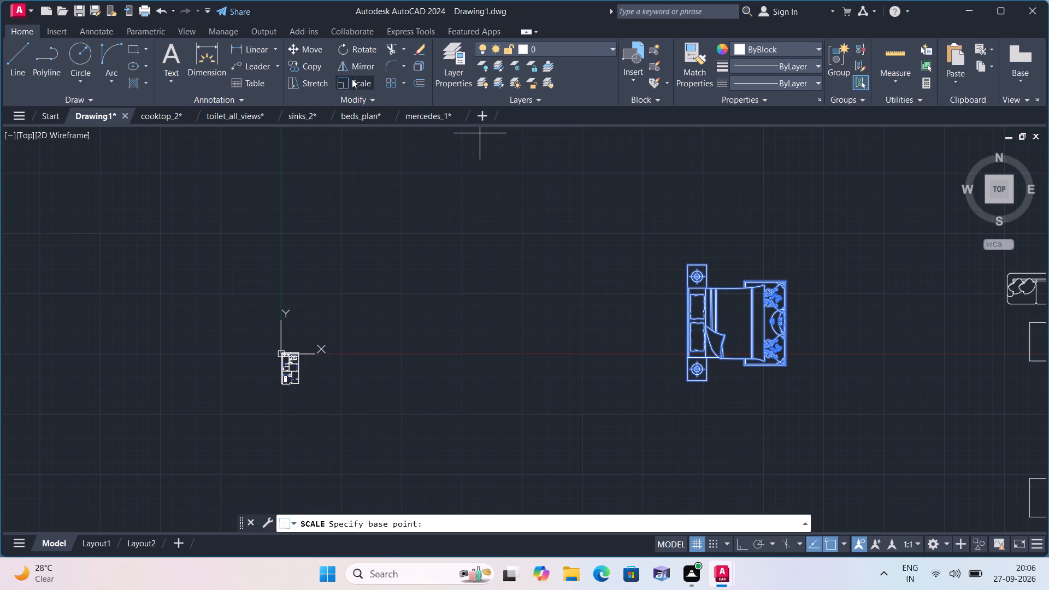
{"action": "left_click", "coordinate": [692, 305]}
{"action": "left_click", "coordinate": [698, 305]}
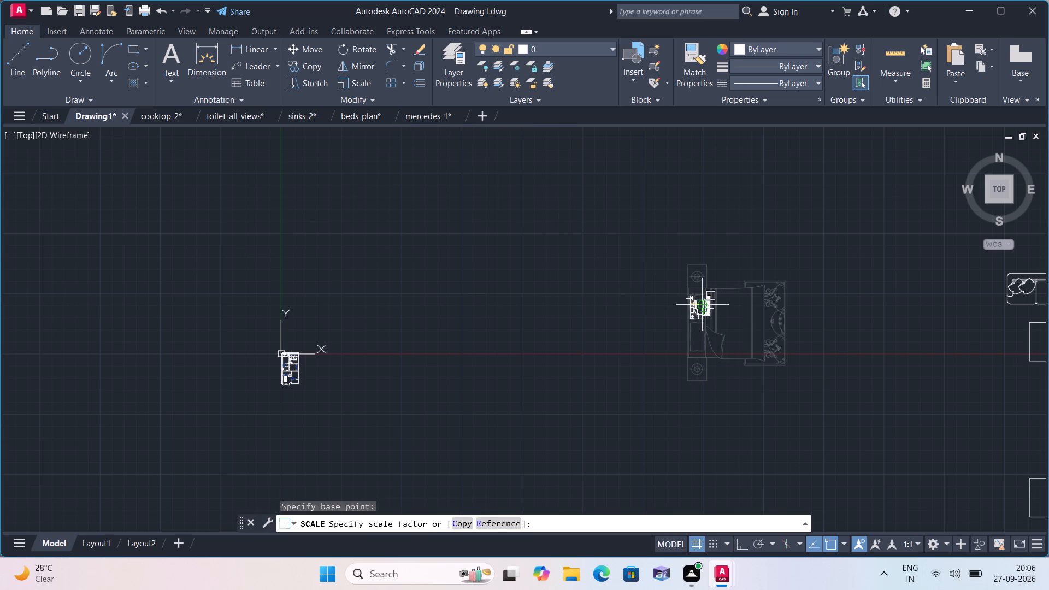
Move the reduced west-facing bed to the open area just east of the floor plan.
{"action": "left_click", "coordinate": [671, 285]}
{"action": "left_click", "coordinate": [762, 334]}
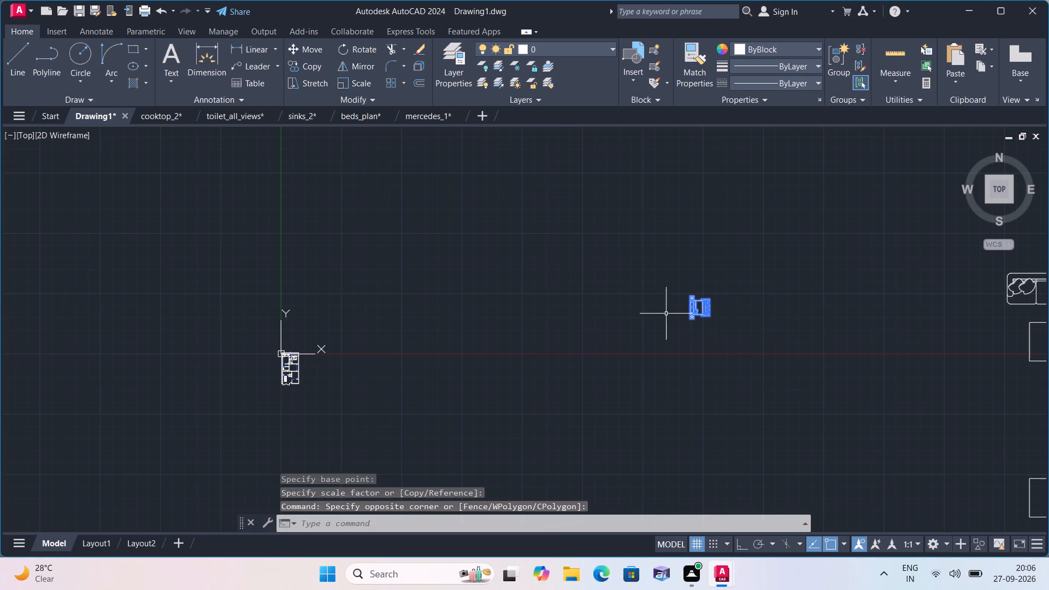
{"action": "left_click", "coordinate": [307, 47]}
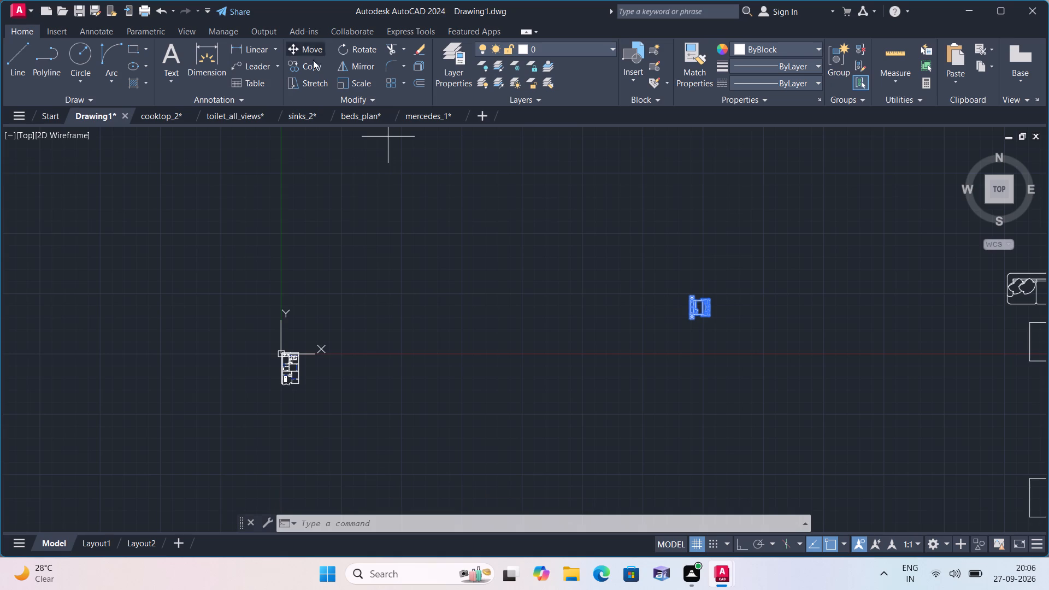
{"action": "left_click", "coordinate": [694, 300]}
{"action": "scroll", "coordinate": [313, 385], "scroll_direction": "up", "scroll_amount": 2}
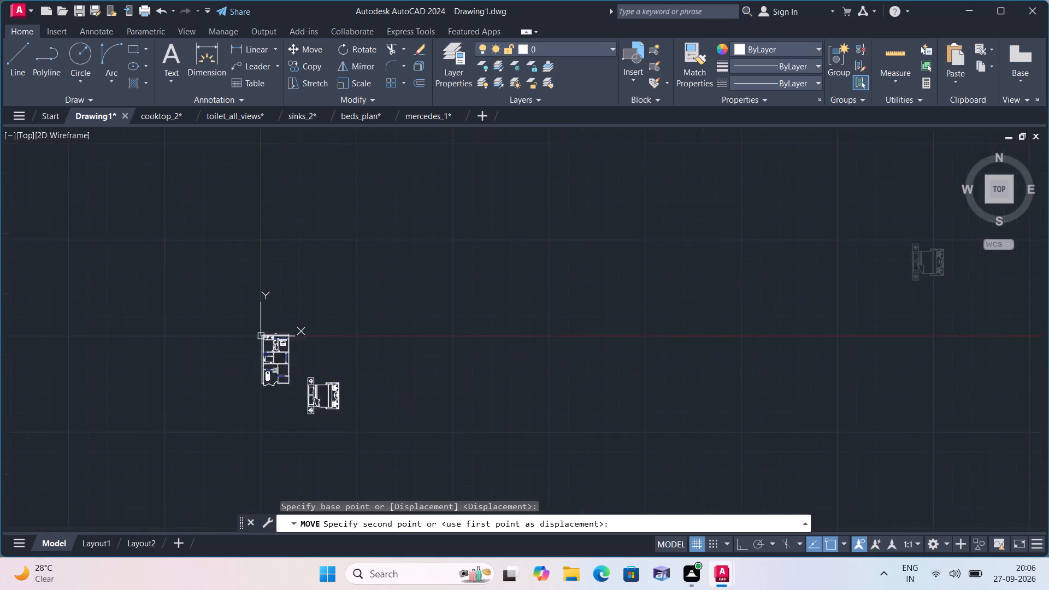
{"action": "scroll", "coordinate": [313, 385], "scroll_direction": "up", "scroll_amount": 1}
{"action": "scroll", "coordinate": [275, 364], "scroll_direction": "up", "scroll_amount": 1}
{"action": "middle_click_drag", "start_coordinate": [287, 292], "coordinate": [407, 363]}
{"action": "scroll", "coordinate": [410, 363], "scroll_direction": "up", "scroll_amount": 2}
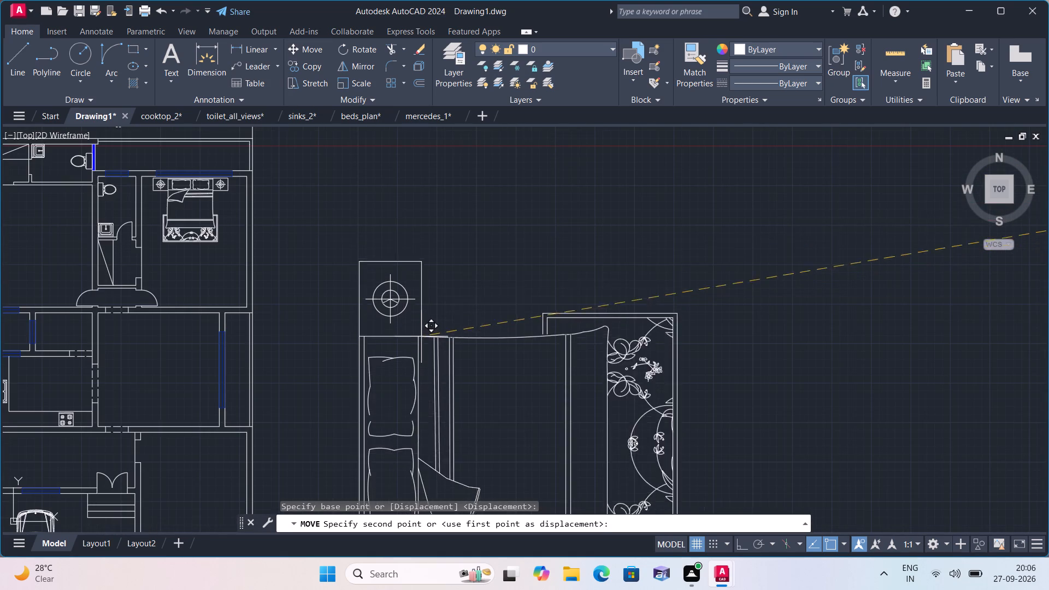
{"action": "left_click", "coordinate": [415, 286]}
Scale the west-facing bed beside the floor plan down to about 0.46 times its size, about a point near its blanket stripes.
{"action": "scroll", "coordinate": [431, 281], "scroll_direction": "down", "scroll_amount": 1}
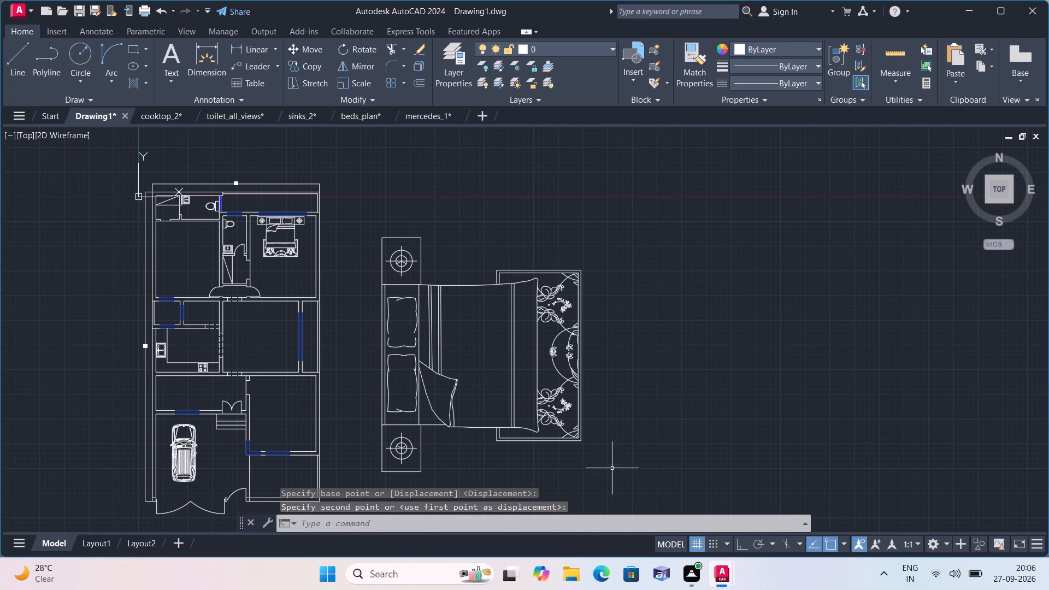
{"action": "left_click", "coordinate": [612, 467]}
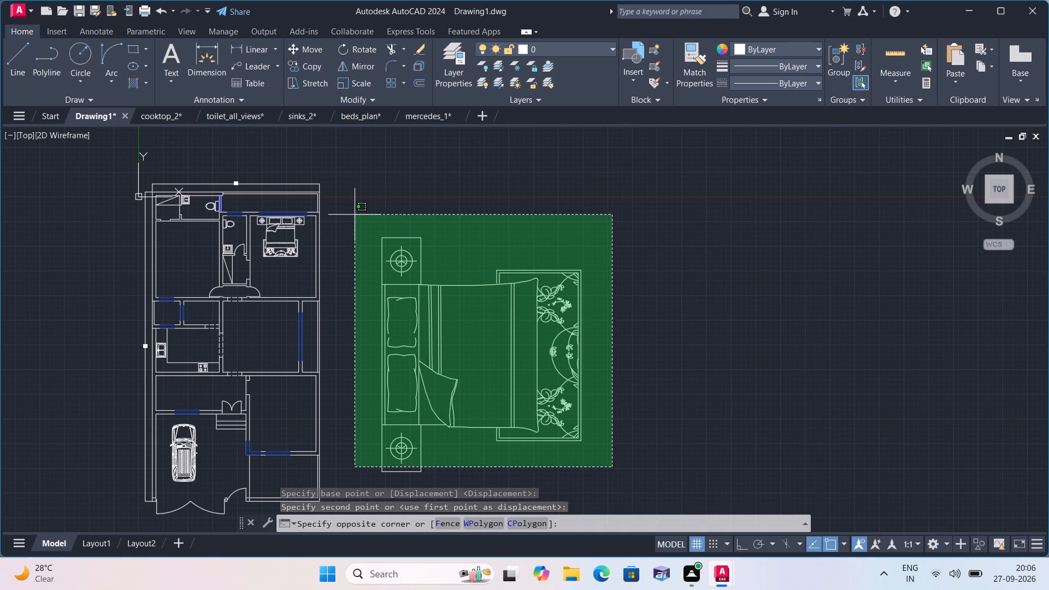
{"action": "left_click", "coordinate": [375, 233]}
{"action": "scroll", "coordinate": [511, 361], "scroll_direction": "down", "scroll_amount": 1}
{"action": "middle_click_drag", "start_coordinate": [511, 361], "coordinate": [512, 290]}
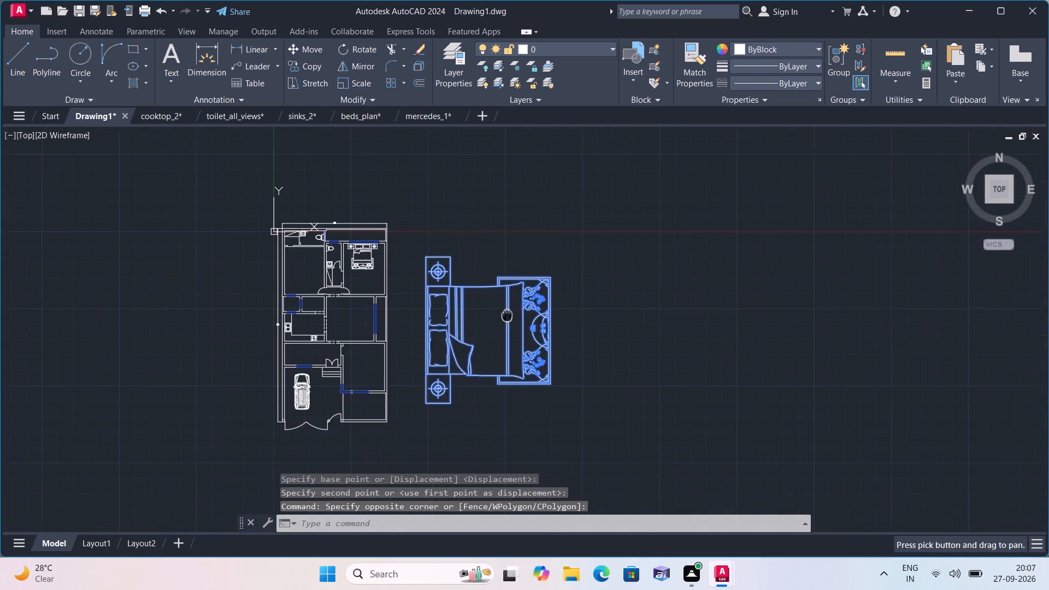
{"action": "scroll", "coordinate": [520, 394], "scroll_direction": "up", "scroll_amount": 1}
{"action": "left_click", "coordinate": [520, 394]}
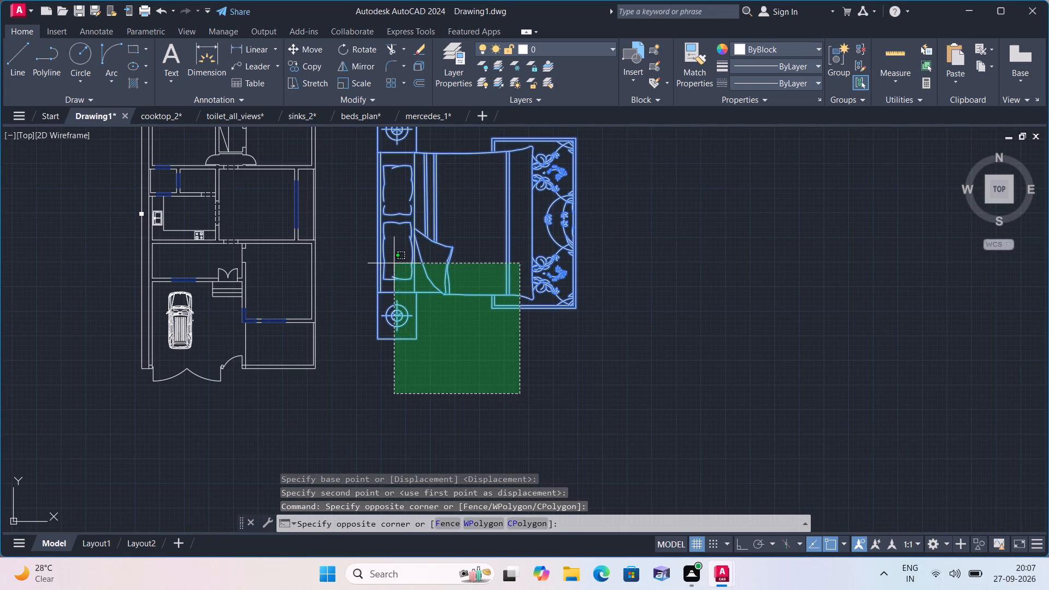
{"action": "left_click", "coordinate": [360, 245]}
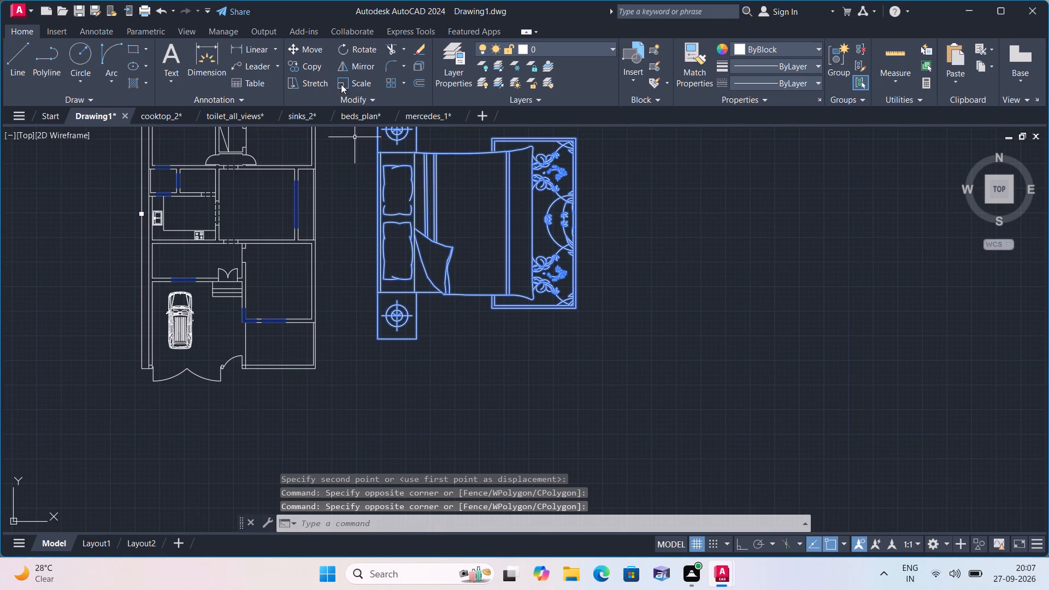
{"action": "left_click", "coordinate": [357, 84]}
{"action": "left_click", "coordinate": [436, 180]}
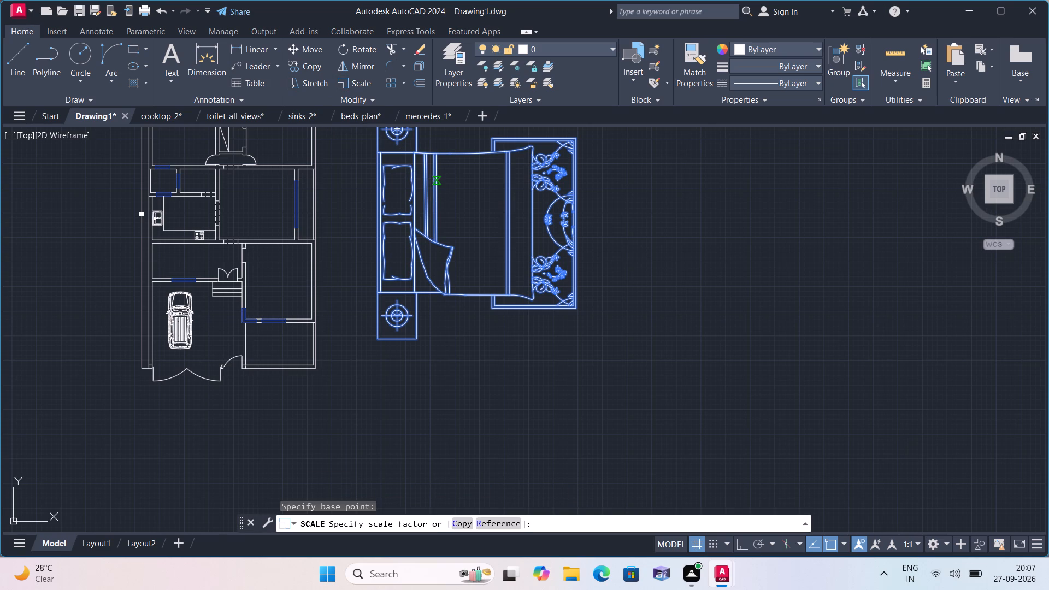
{"action": "left_click", "coordinate": [440, 187]}
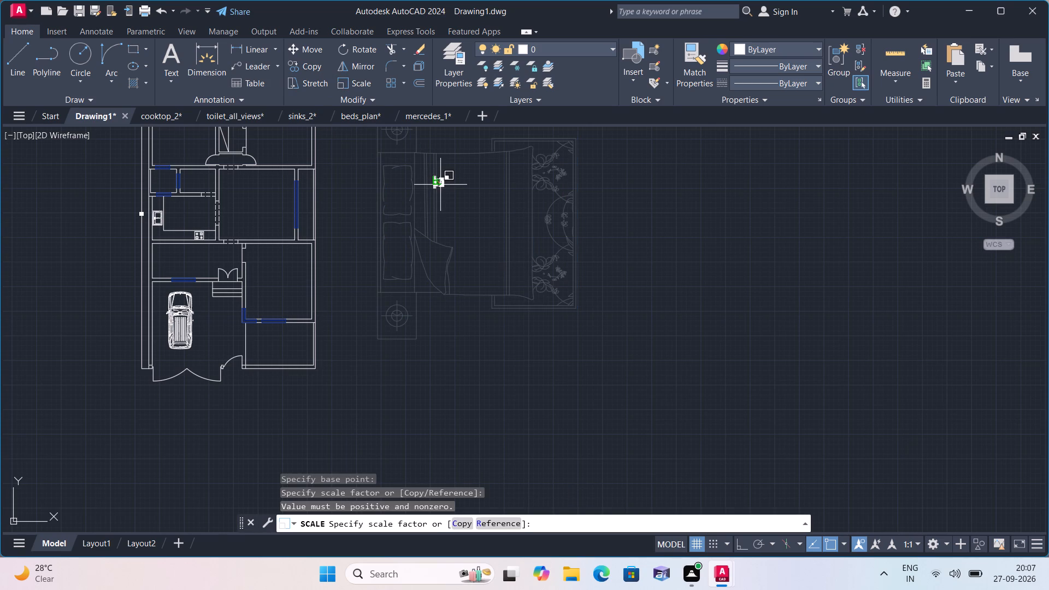
{"action": "left_click", "coordinate": [437, 178]}
{"action": "left_click", "coordinate": [444, 177]}
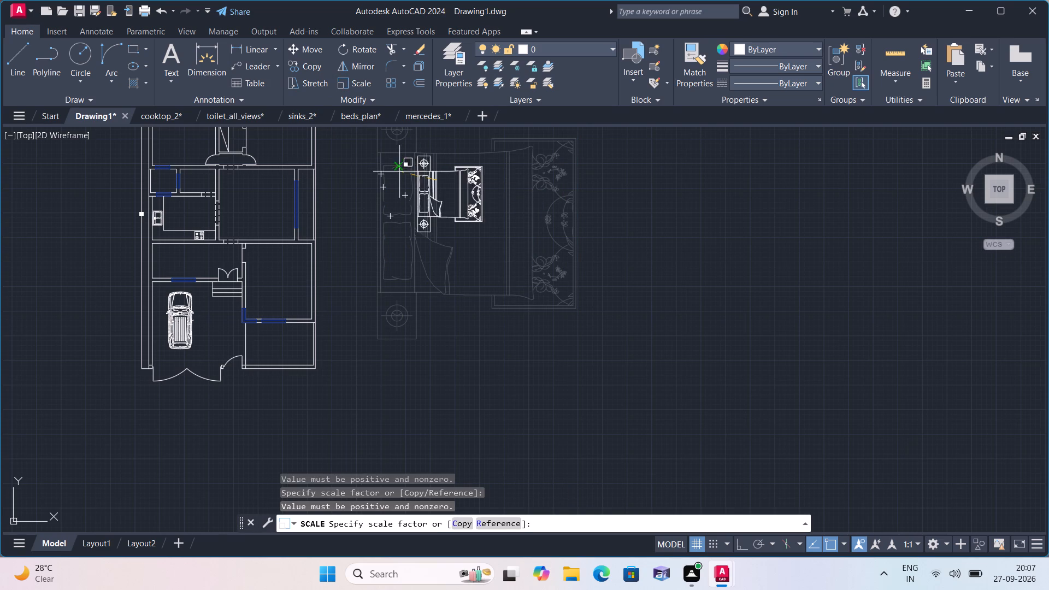
{"action": "left_click", "coordinate": [438, 175]}
{"action": "scroll", "coordinate": [459, 229], "scroll_direction": "up", "scroll_amount": 1}
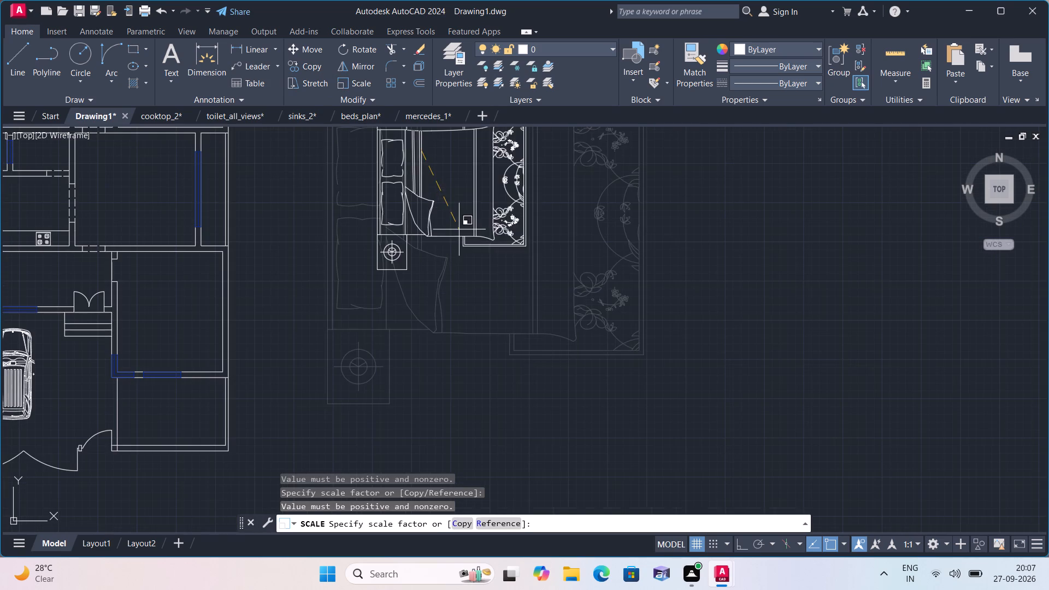
{"action": "left_click", "coordinate": [464, 224]}
Scale the west-facing bed down further to about 0.37 times its size, about a point near the middle of its mattress.
{"action": "scroll", "coordinate": [528, 261], "scroll_direction": "down", "scroll_amount": 1}
{"action": "middle_click_drag", "start_coordinate": [531, 268], "coordinate": [580, 342]}
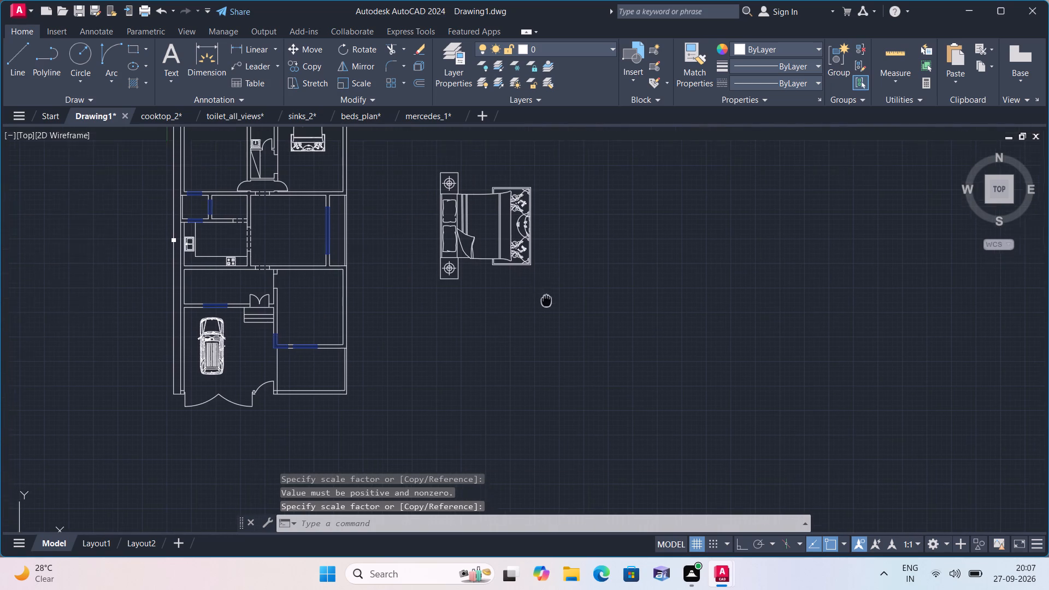
{"action": "middle_click_drag", "start_coordinate": [580, 342], "coordinate": [580, 343]}
{"action": "left_click_drag", "start_coordinate": [591, 351], "coordinate": [587, 340]}
{"action": "left_click", "coordinate": [457, 219]}
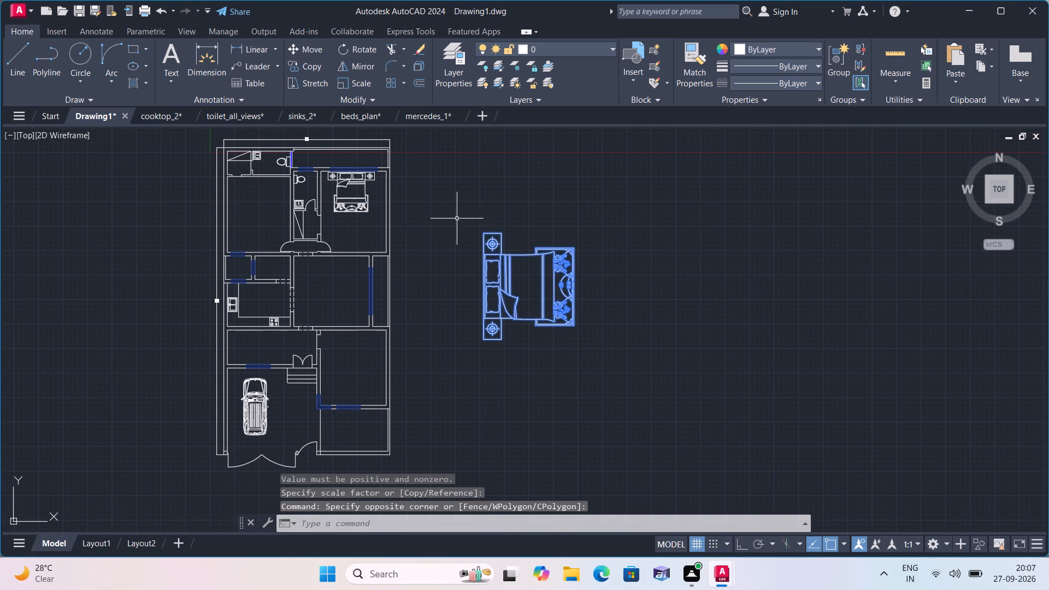
{"action": "left_click", "coordinate": [362, 80]}
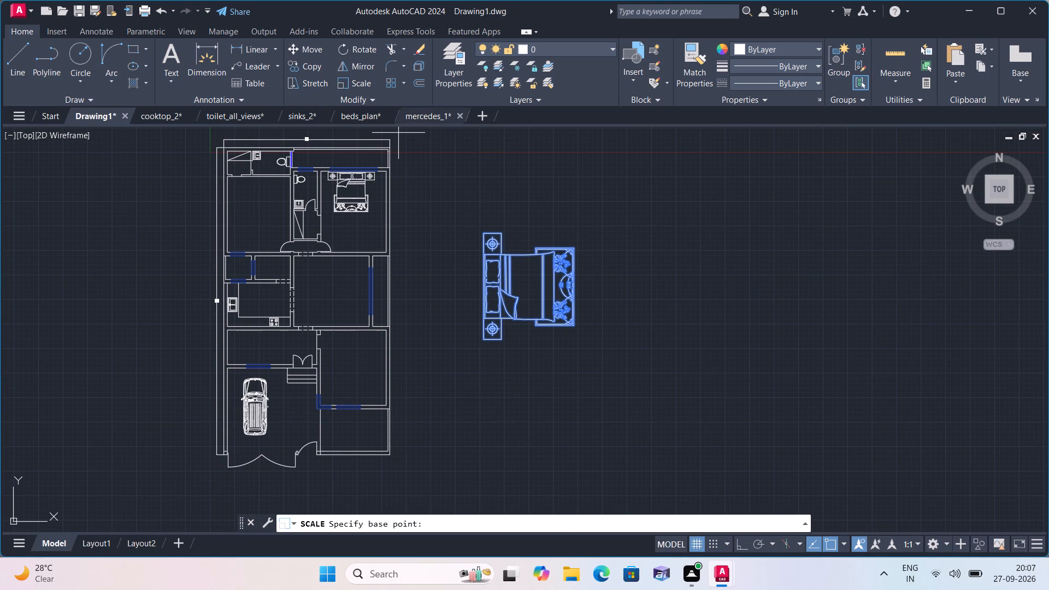
{"action": "left_click", "coordinate": [525, 286]}
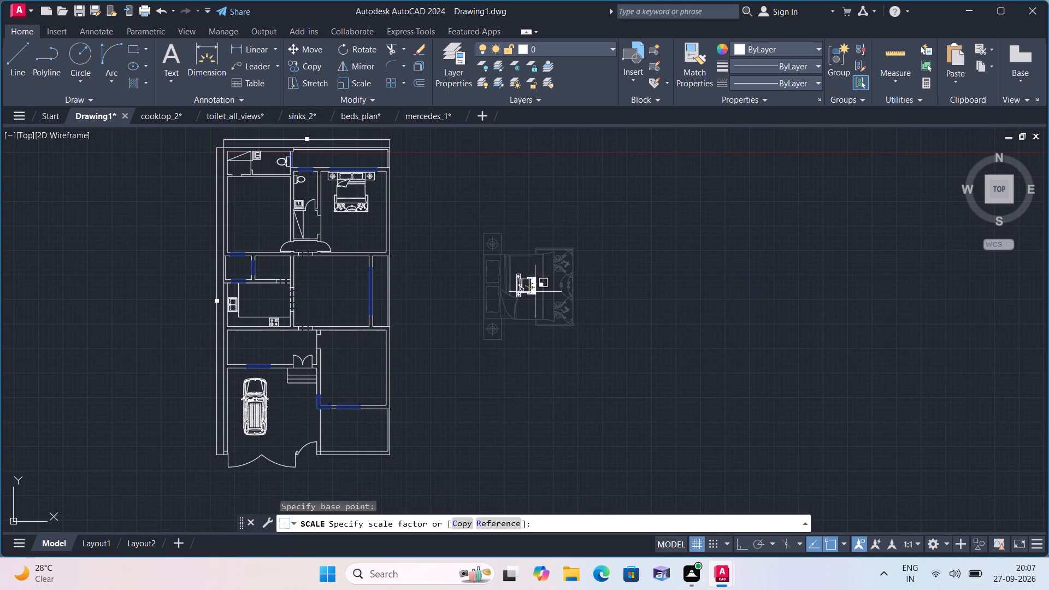
{"action": "left_click", "coordinate": [539, 295]}
Move the reduced west-facing bed into the northwest bedroom, with its headboard and nightstands along the west wall.
{"action": "left_click_drag", "start_coordinate": [450, 224], "coordinate": [456, 239]}
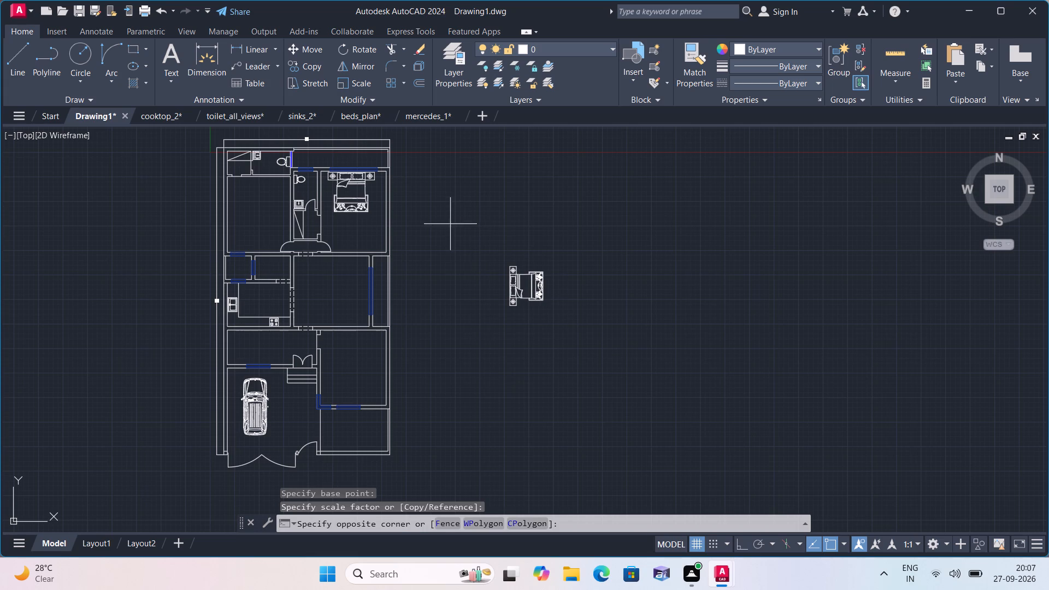
{"action": "left_click", "coordinate": [591, 335]}
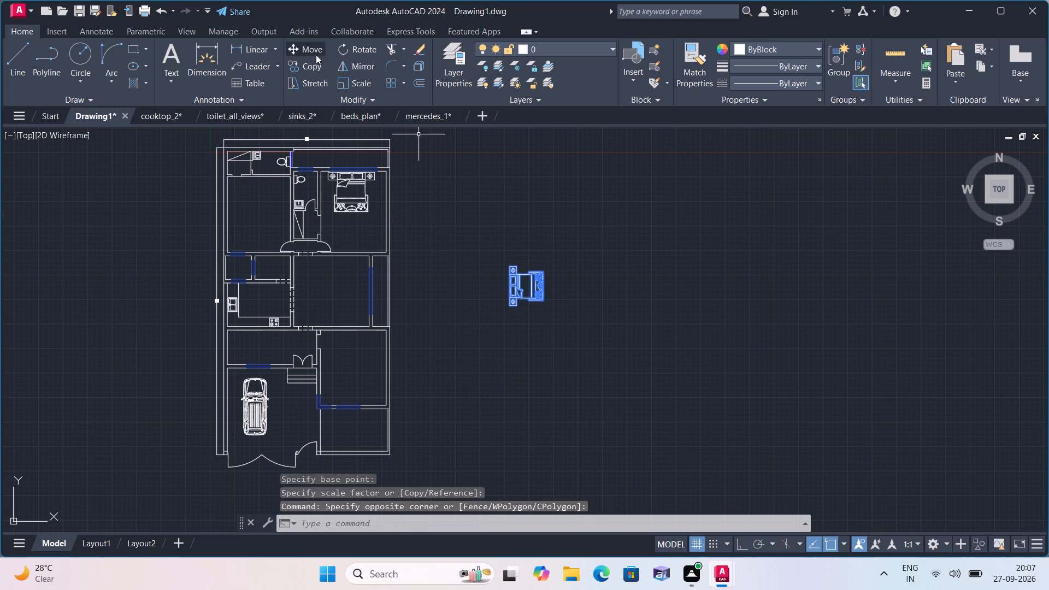
{"action": "left_click_drag", "start_coordinate": [307, 50], "coordinate": [307, 56]}
{"action": "left_click", "coordinate": [526, 281]}
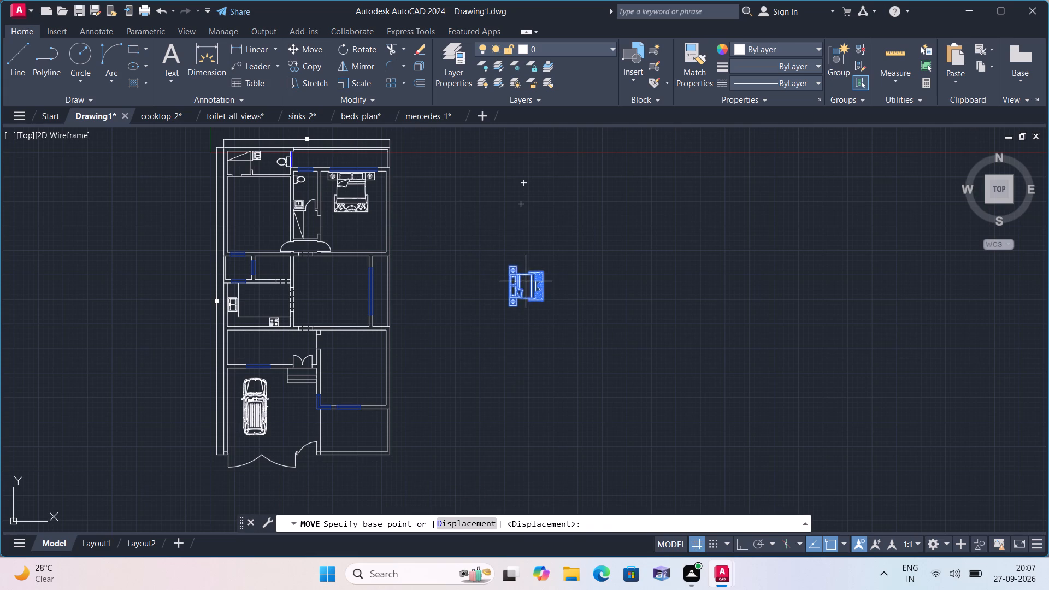
{"action": "scroll", "coordinate": [240, 201], "scroll_direction": "up", "scroll_amount": 1}
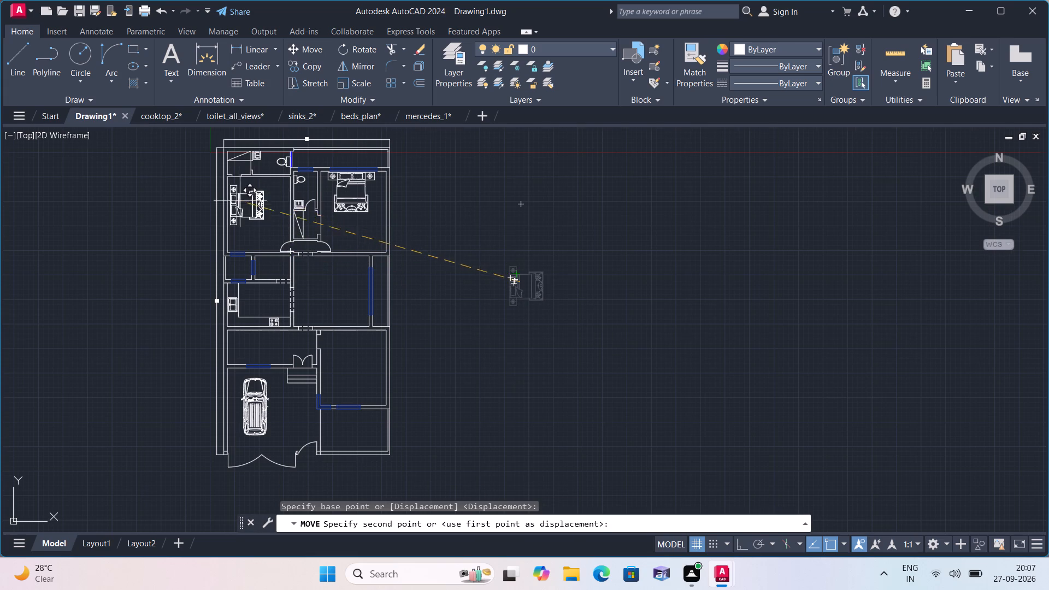
{"action": "middle_click_drag", "start_coordinate": [246, 203], "coordinate": [313, 247]}
{"action": "scroll", "coordinate": [326, 255], "scroll_direction": "up", "scroll_amount": 2}
{"action": "middle_click_drag", "start_coordinate": [314, 227], "coordinate": [385, 282]}
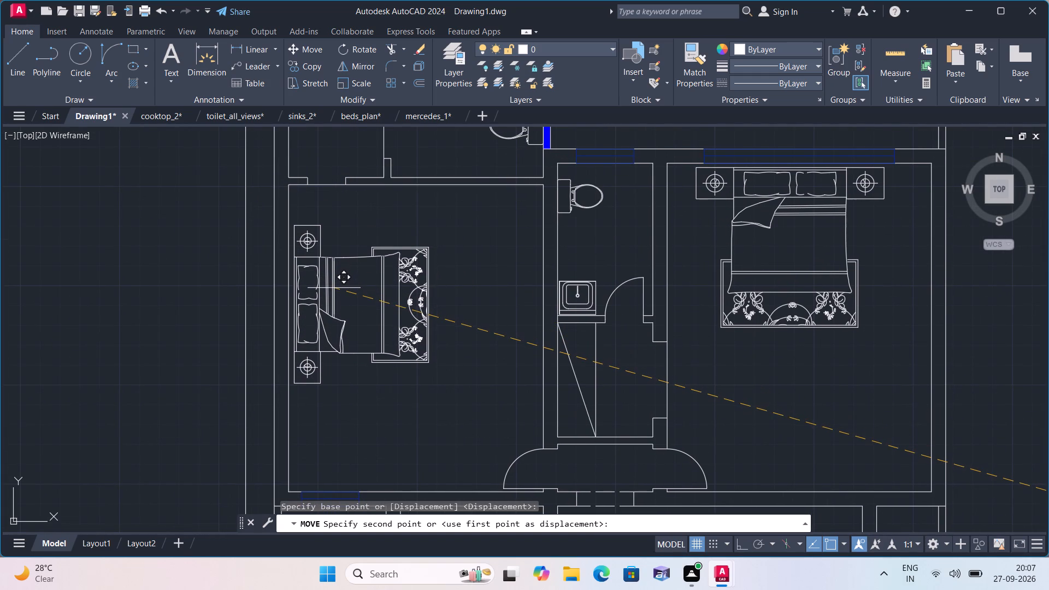
{"action": "left_click", "coordinate": [334, 288]}
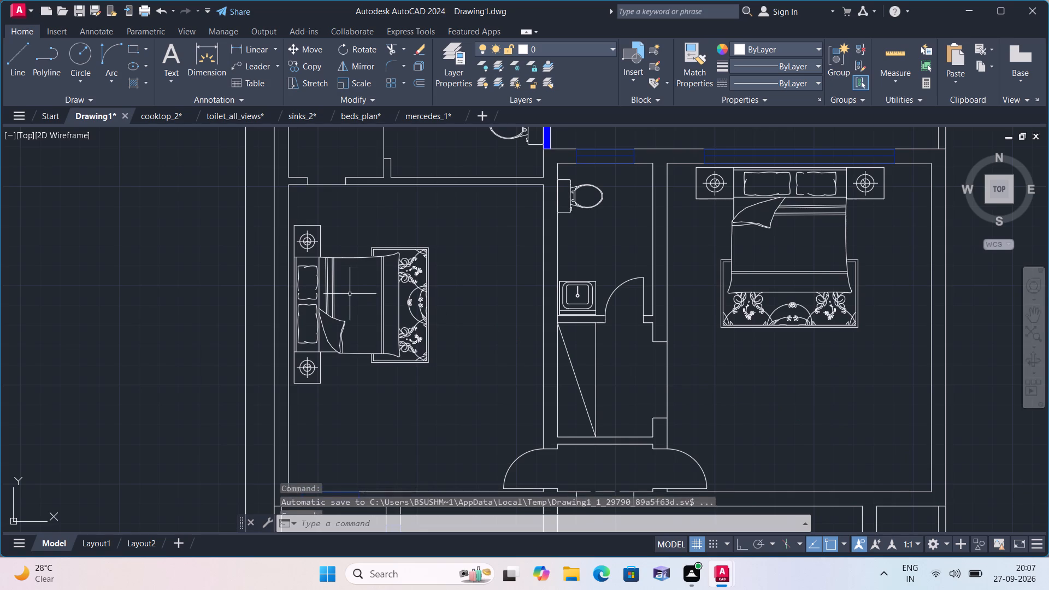
Scale the northern sofa set far east of the floor plan down to about 0.2 times its size, based inside its square coffee table.
{"action": "scroll", "coordinate": [599, 375], "scroll_direction": "down", "scroll_amount": 1}
{"action": "middle_click_drag", "start_coordinate": [579, 329], "coordinate": [498, 313]}
{"action": "scroll", "coordinate": [572, 324], "scroll_direction": "down", "scroll_amount": 1}
{"action": "scroll", "coordinate": [498, 313], "scroll_direction": "down", "scroll_amount": 3}
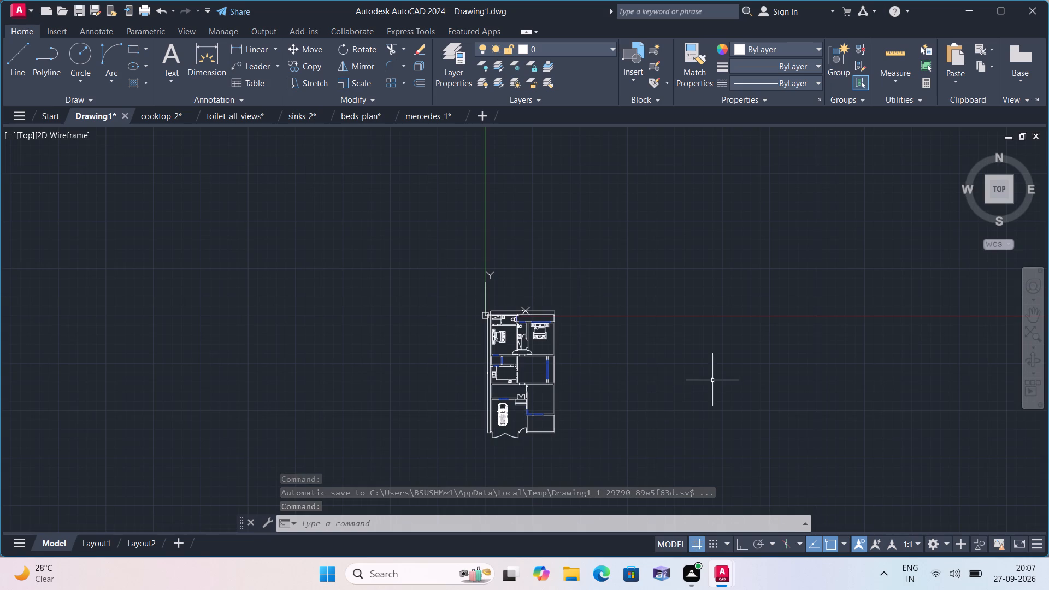
{"action": "middle_click_drag", "start_coordinate": [685, 373], "coordinate": [547, 350]}
{"action": "scroll", "coordinate": [521, 350], "scroll_direction": "down", "scroll_amount": 3}
{"action": "scroll", "coordinate": [626, 417], "scroll_direction": "down", "scroll_amount": 2}
{"action": "scroll", "coordinate": [782, 417], "scroll_direction": "up", "scroll_amount": 2}
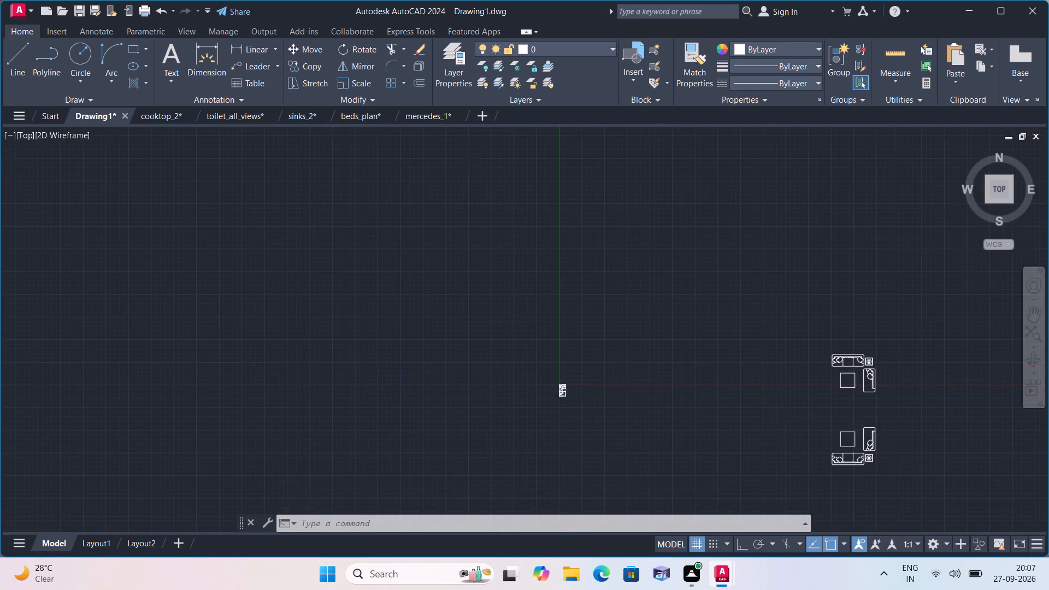
{"action": "middle_click_drag", "start_coordinate": [782, 417], "coordinate": [575, 423]}
{"action": "left_click", "coordinate": [874, 401]}
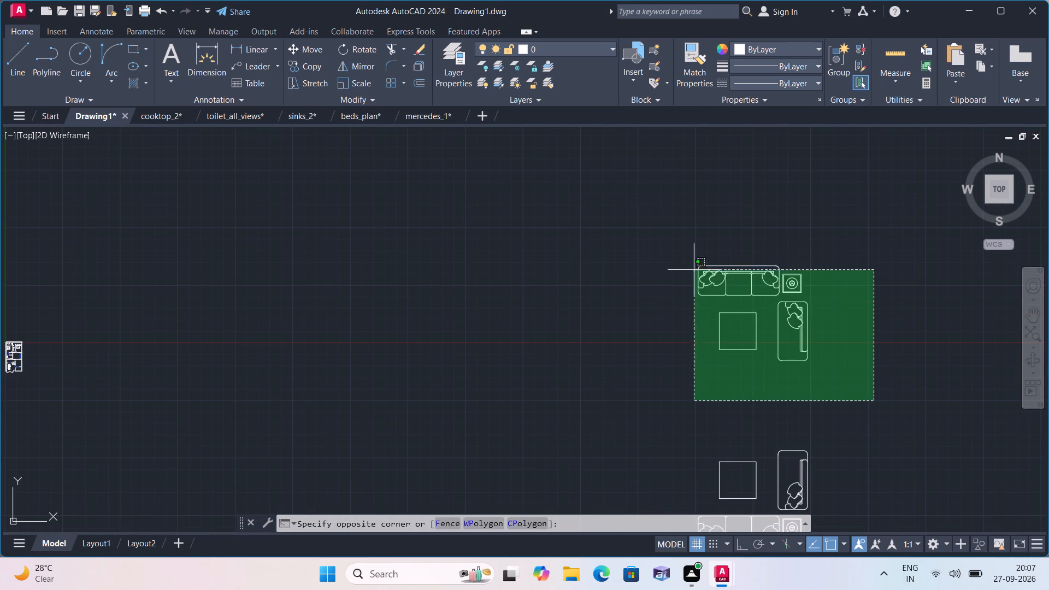
{"action": "left_click", "coordinate": [664, 240]}
{"action": "left_click", "coordinate": [354, 79]}
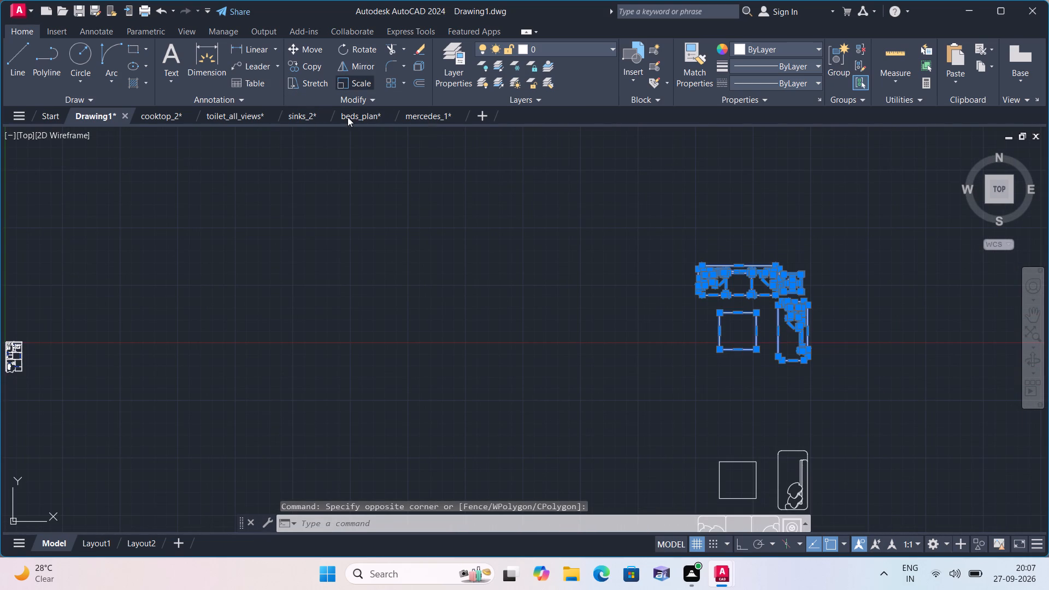
{"action": "left_click", "coordinate": [745, 327]}
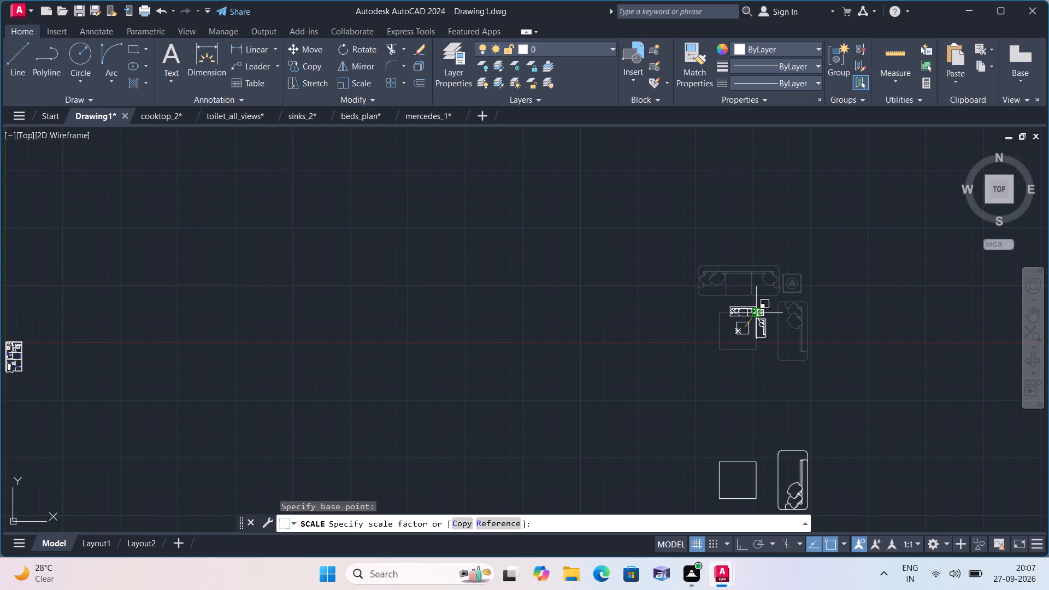
{"action": "left_click", "coordinate": [750, 322]}
Move the reduced sofa set, with its side table and coffee table, to the open area just east of the floor plan.
{"action": "left_click_drag", "start_coordinate": [779, 361], "coordinate": [752, 324]}
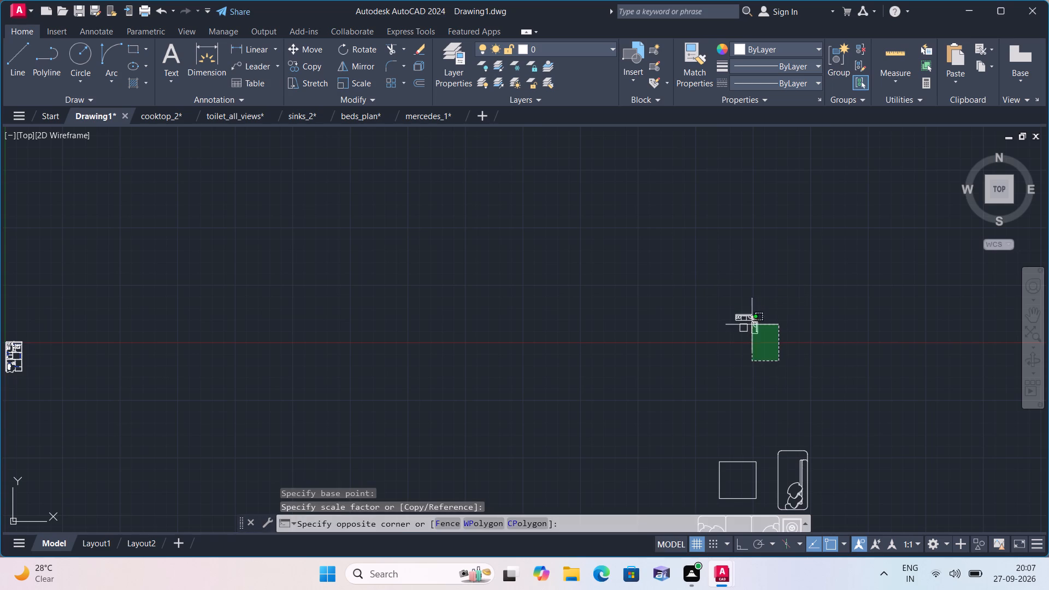
{"action": "left_click", "coordinate": [698, 299]}
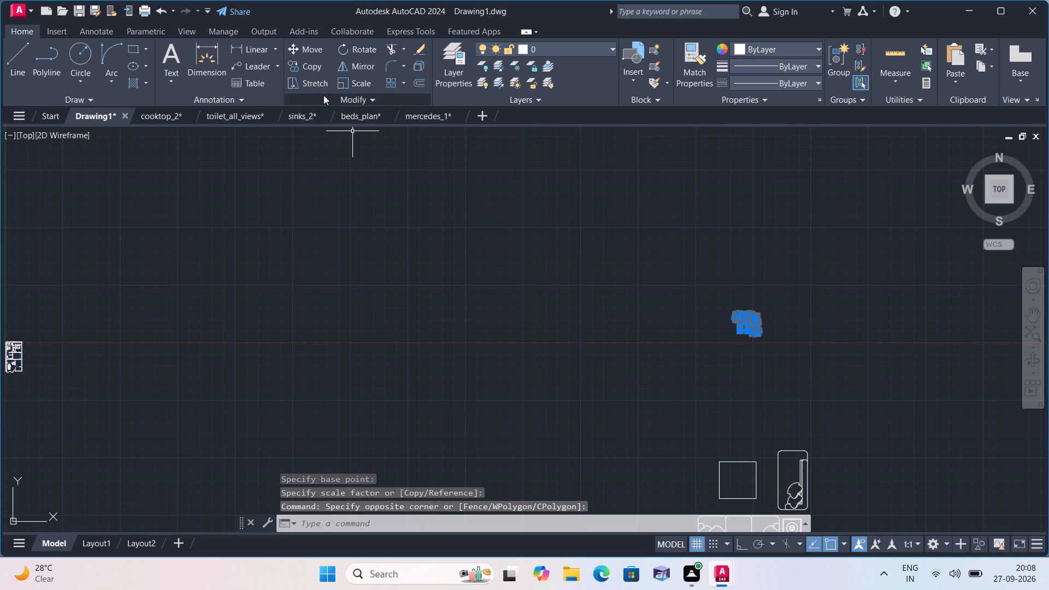
{"action": "left_click_drag", "start_coordinate": [315, 44], "coordinate": [316, 49]}
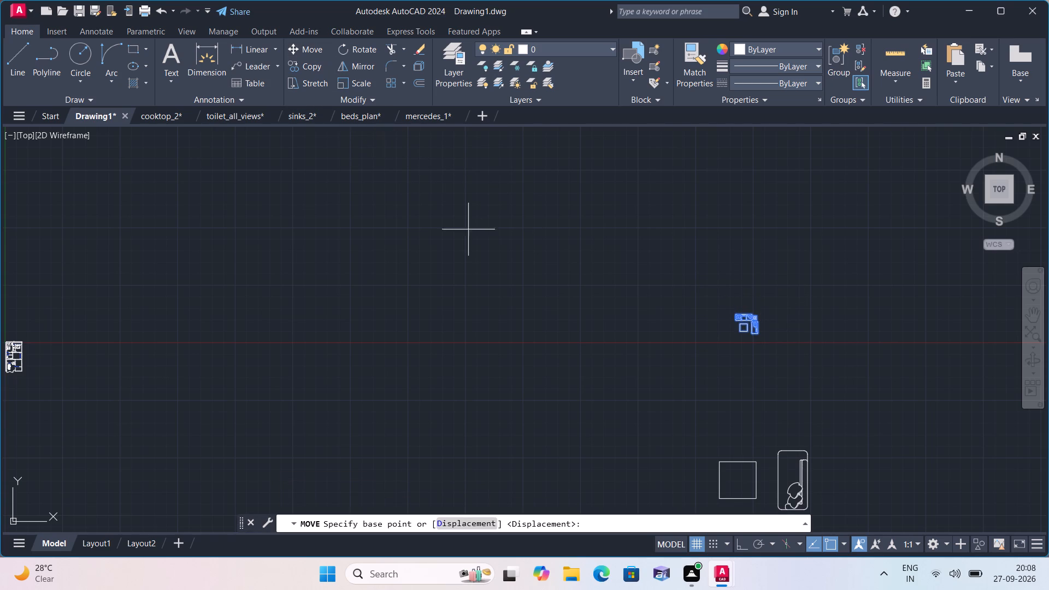
{"action": "left_click", "coordinate": [748, 319]}
{"action": "middle_click_drag", "start_coordinate": [279, 358], "coordinate": [302, 363]}
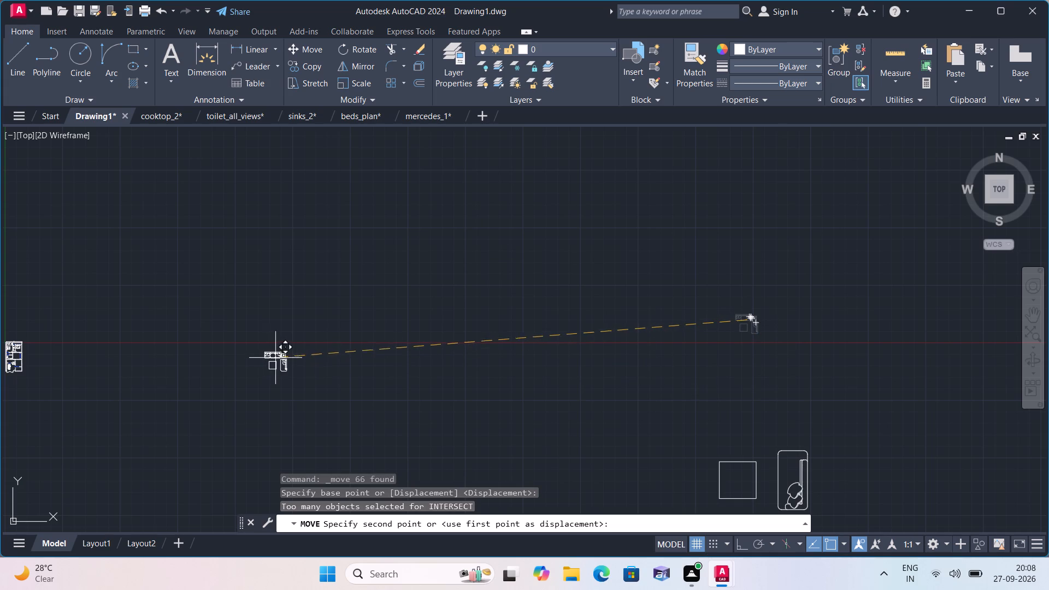
{"action": "middle_click_drag", "start_coordinate": [302, 363], "coordinate": [305, 364]}
{"action": "scroll", "coordinate": [623, 334], "scroll_direction": "down", "scroll_amount": 1}
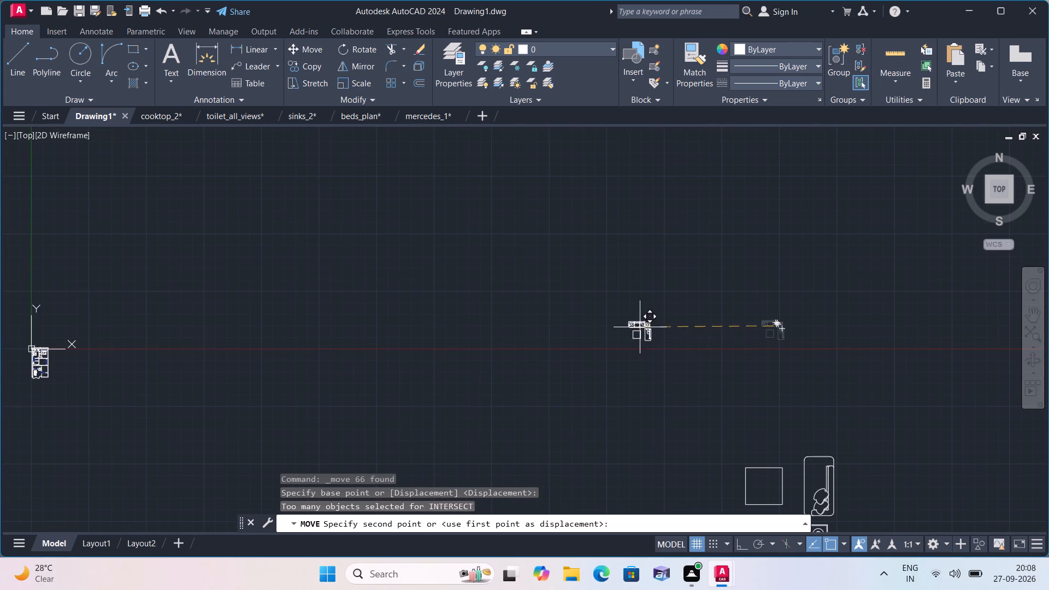
{"action": "scroll", "coordinate": [214, 361], "scroll_direction": "up", "scroll_amount": 2}
{"action": "scroll", "coordinate": [332, 367], "scroll_direction": "up", "scroll_amount": 2}
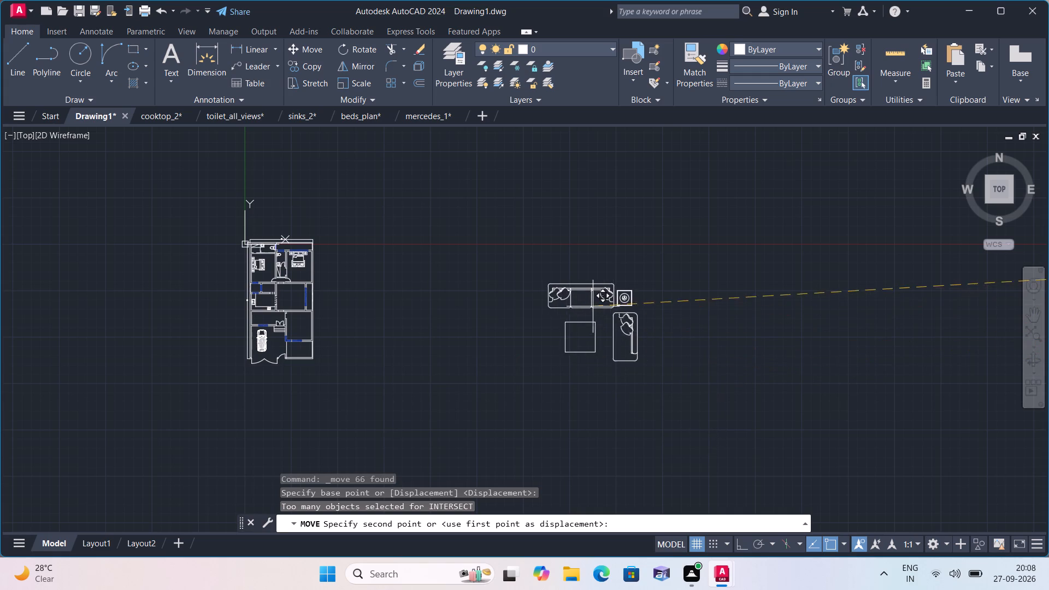
{"action": "left_click", "coordinate": [476, 273]}
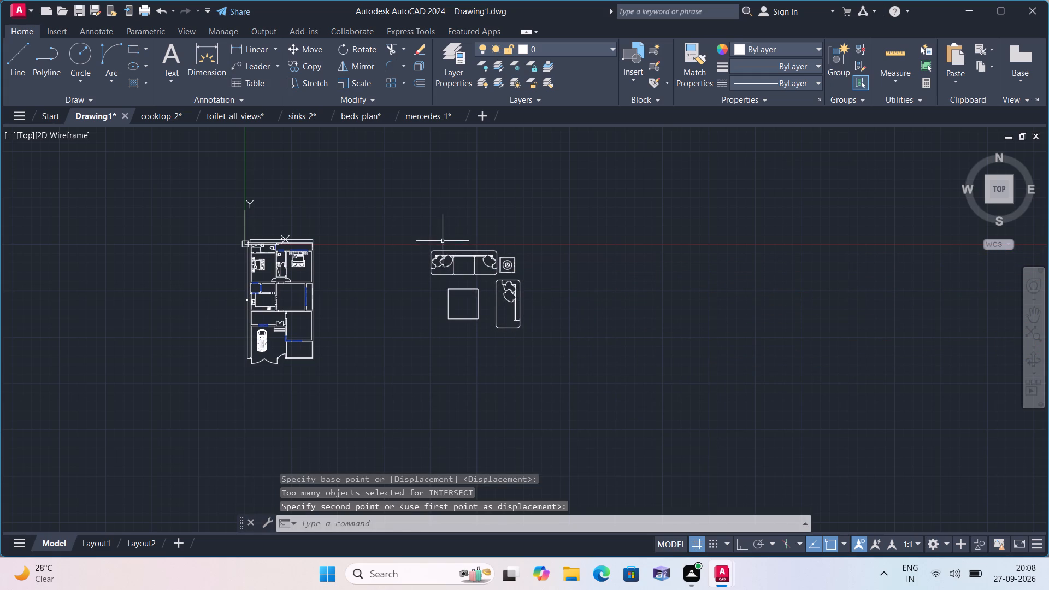
Scale the sofa set beside the floor plan down much further, about a point near the long sofa's south edge.
{"action": "left_click", "coordinate": [411, 239]}
{"action": "left_click", "coordinate": [538, 341]}
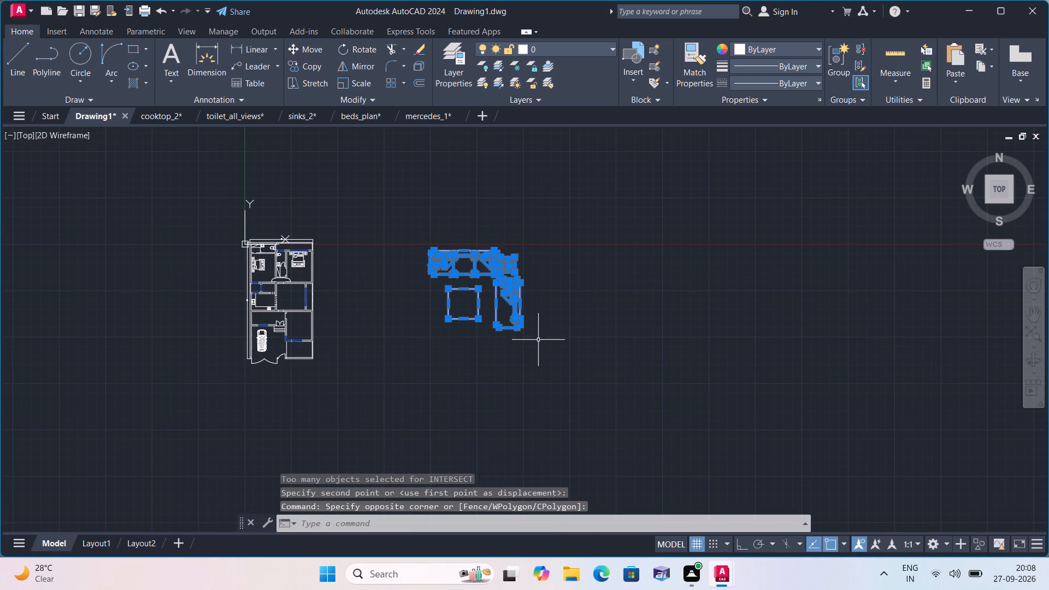
{"action": "left_click", "coordinate": [363, 81]}
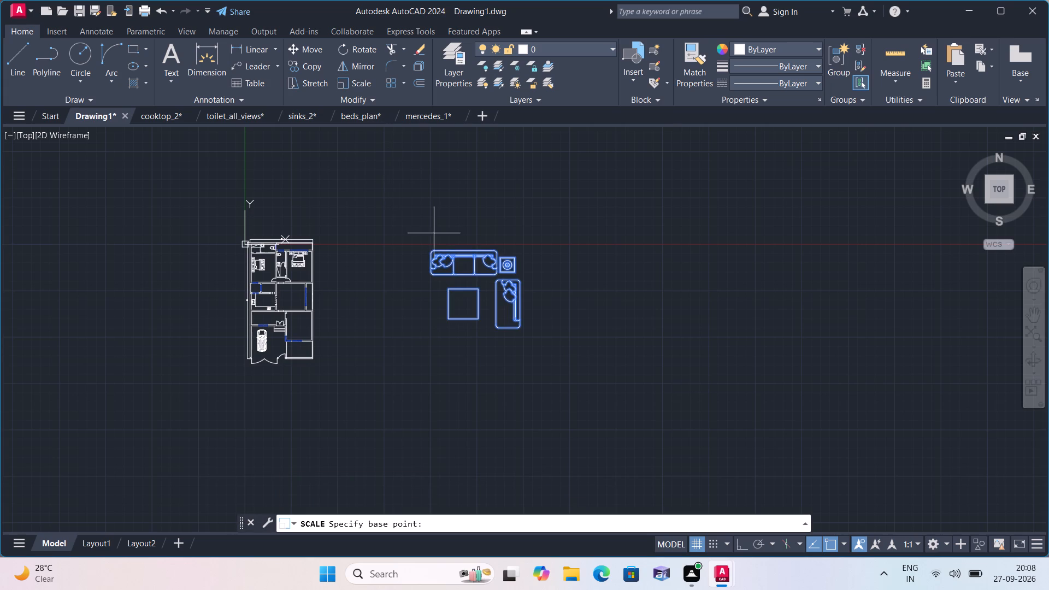
{"action": "left_click", "coordinate": [471, 273]}
{"action": "left_click", "coordinate": [474, 280]}
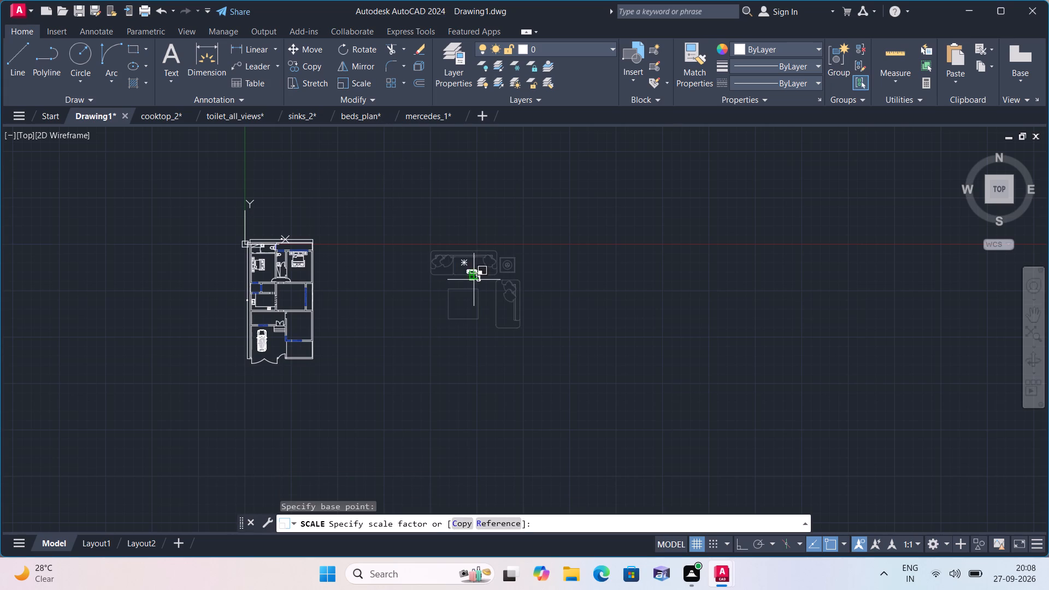
{"action": "scroll", "coordinate": [605, 389], "scroll_direction": "down", "scroll_amount": 1}
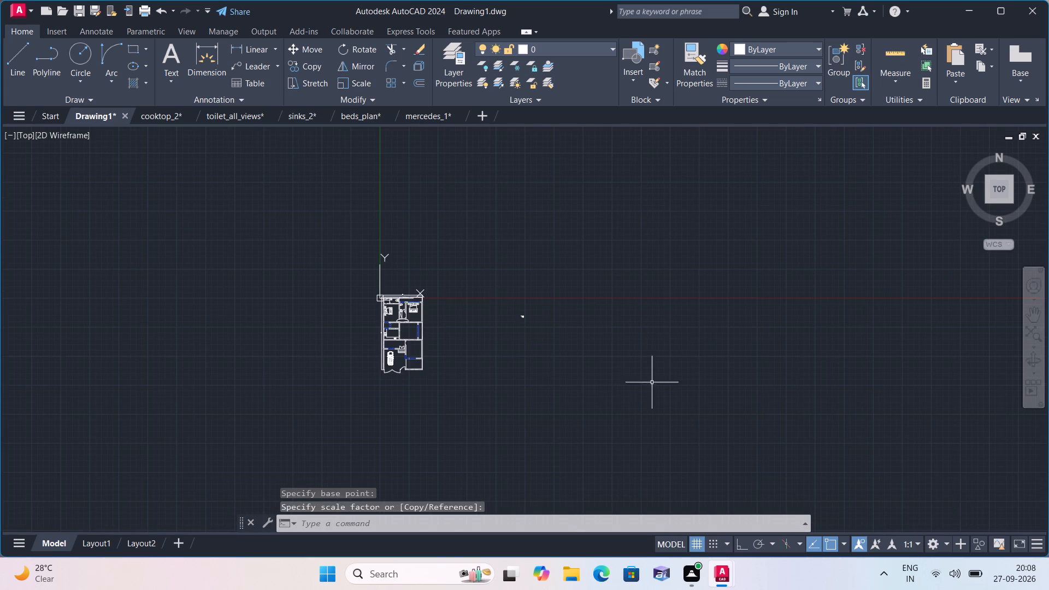
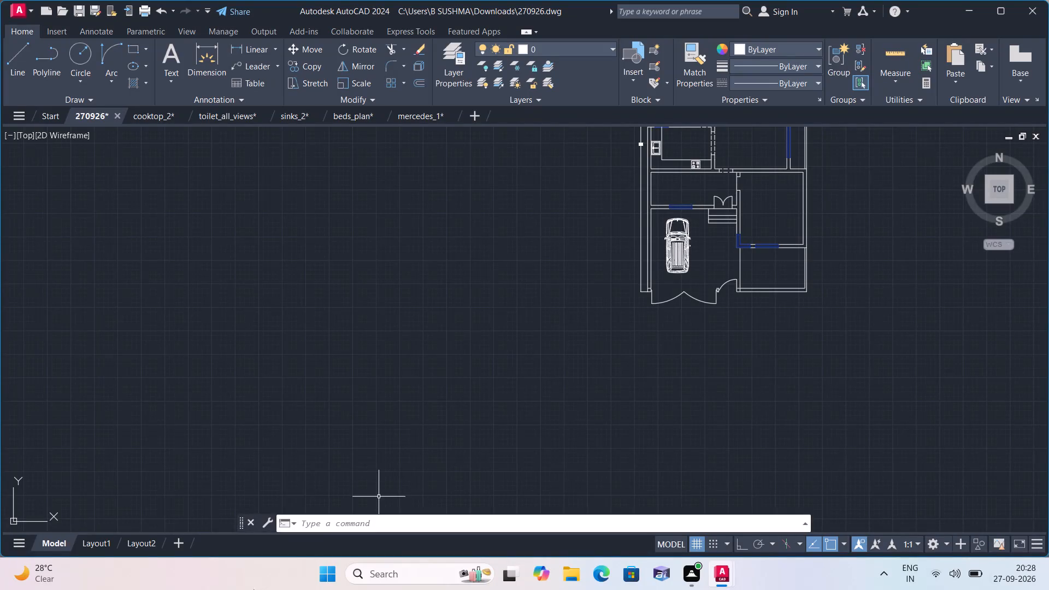
Move the small sofa set from the empty space beside the floor plan into the central room next to the kitchen.
{"action": "middle_click_drag", "start_coordinate": [770, 274], "coordinate": [599, 380]}
{"action": "scroll", "coordinate": [764, 279], "scroll_direction": "down", "scroll_amount": 1}
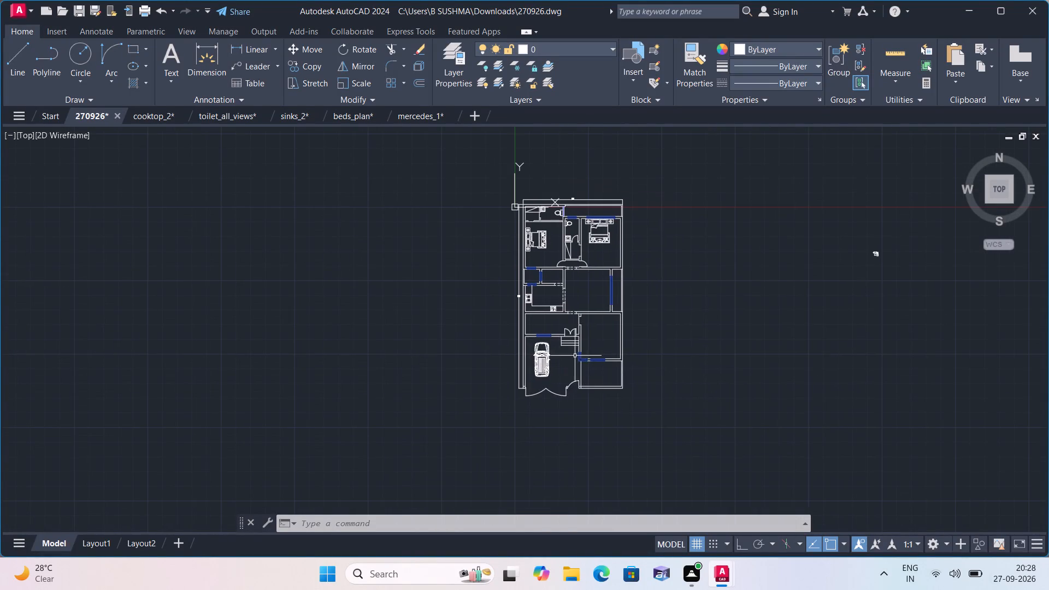
{"action": "scroll", "coordinate": [819, 281], "scroll_direction": "up", "scroll_amount": 2}
{"action": "middle_click_drag", "start_coordinate": [824, 277], "coordinate": [637, 352]}
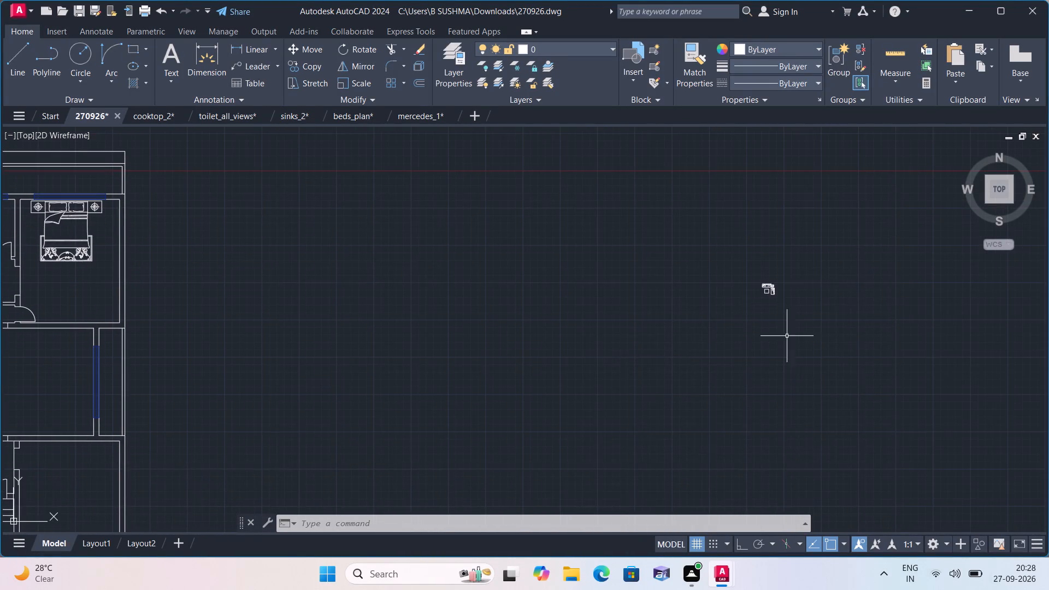
{"action": "scroll", "coordinate": [797, 332], "scroll_direction": "up", "scroll_amount": 1}
{"action": "left_click", "coordinate": [785, 308]}
{"action": "left_click", "coordinate": [683, 220]}
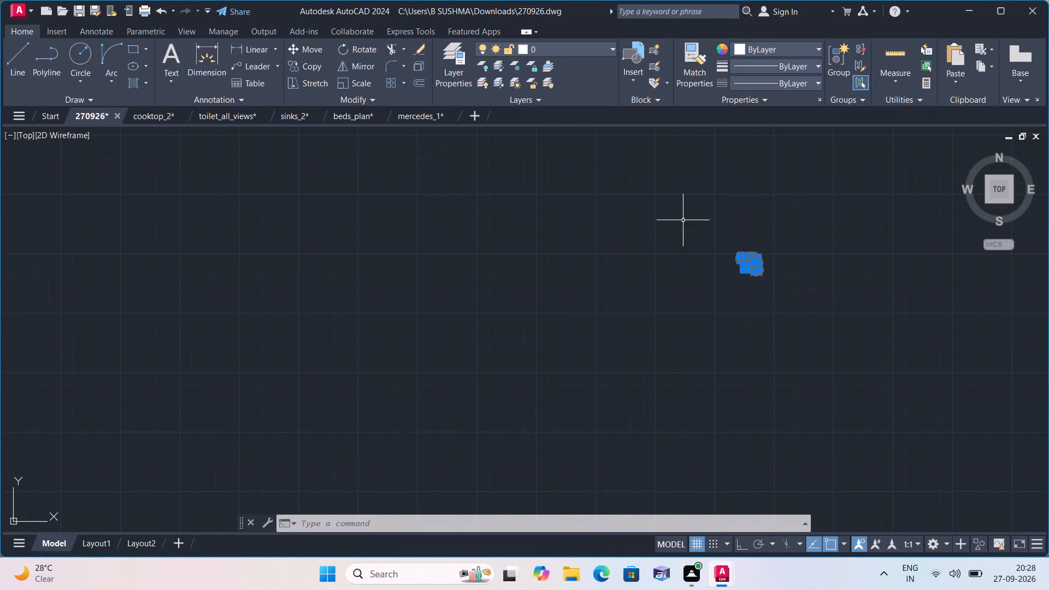
{"action": "left_click", "coordinate": [313, 49]}
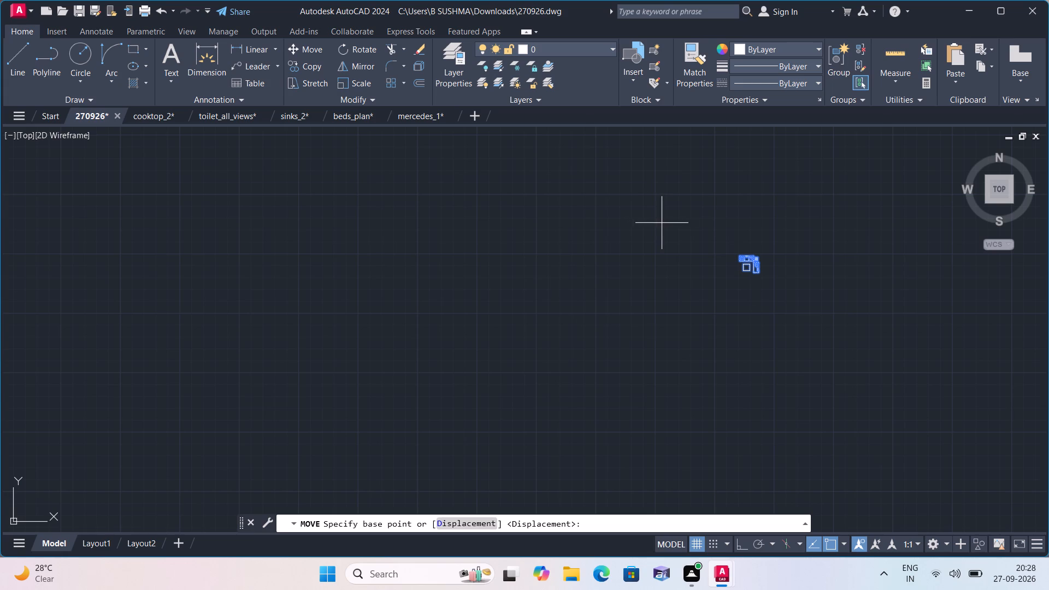
{"action": "left_click", "coordinate": [744, 261]}
{"action": "scroll", "coordinate": [656, 294], "scroll_direction": "down", "scroll_amount": 2}
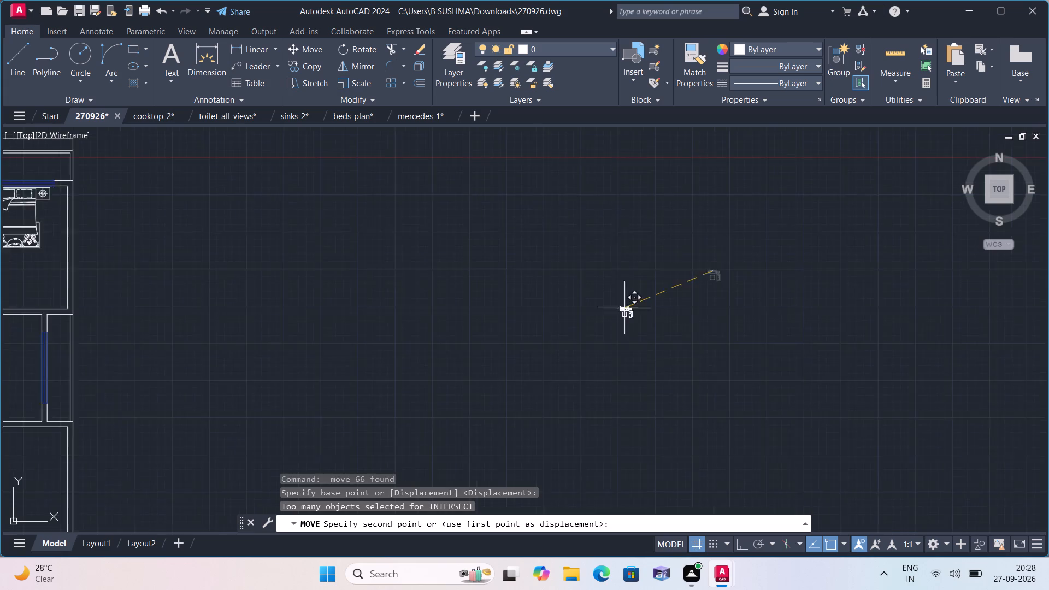
{"action": "middle_click_drag", "start_coordinate": [460, 338], "coordinate": [909, 262]}
{"action": "scroll", "coordinate": [674, 276], "scroll_direction": "up", "scroll_amount": 2}
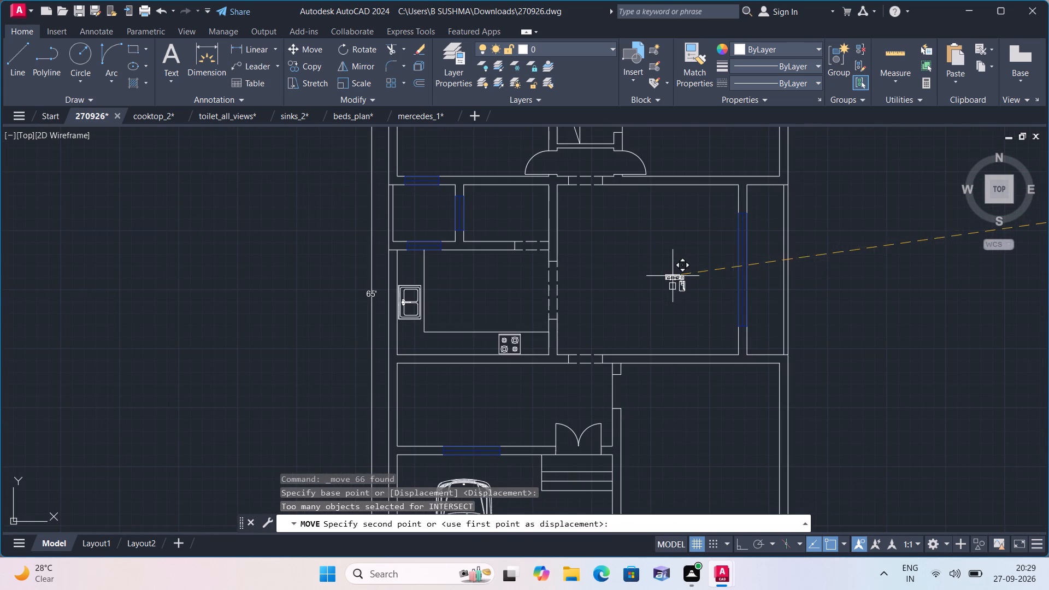
{"action": "left_click", "coordinate": [671, 249]}
Scale down the oversized second sofa set lying far away from the floor plan, using a freely picked factor.
{"action": "scroll", "coordinate": [663, 267], "scroll_direction": "down", "scroll_amount": 3}
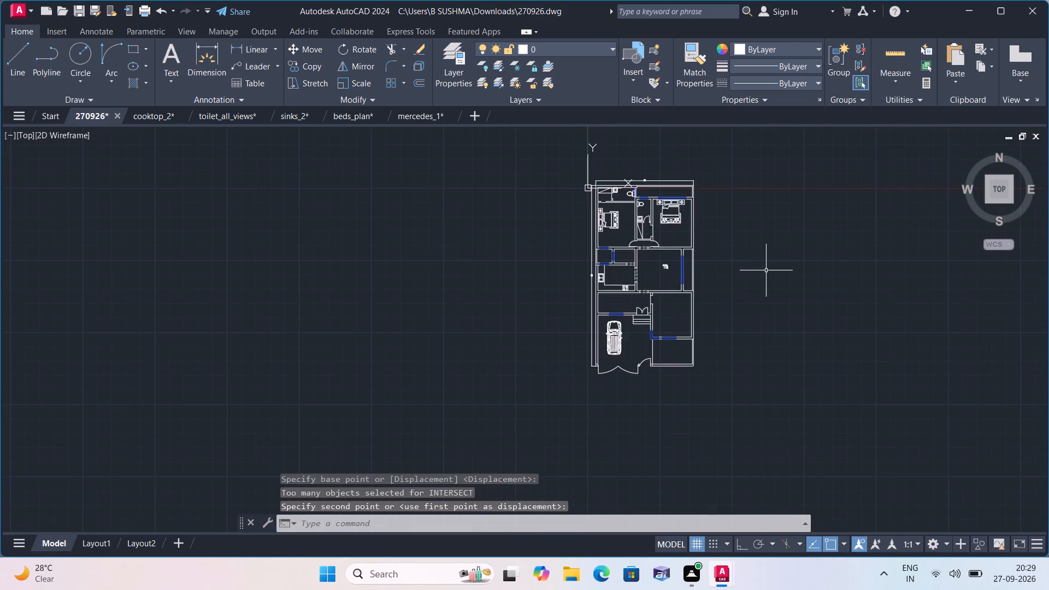
{"action": "scroll", "coordinate": [766, 269], "scroll_direction": "down", "scroll_amount": 1}
{"action": "middle_click_drag", "start_coordinate": [732, 304], "coordinate": [669, 323]}
{"action": "scroll", "coordinate": [669, 323], "scroll_direction": "down", "scroll_amount": 4}
{"action": "middle_click_drag", "start_coordinate": [721, 298], "coordinate": [548, 310]}
{"action": "scroll", "coordinate": [507, 308], "scroll_direction": "down", "scroll_amount": 1}
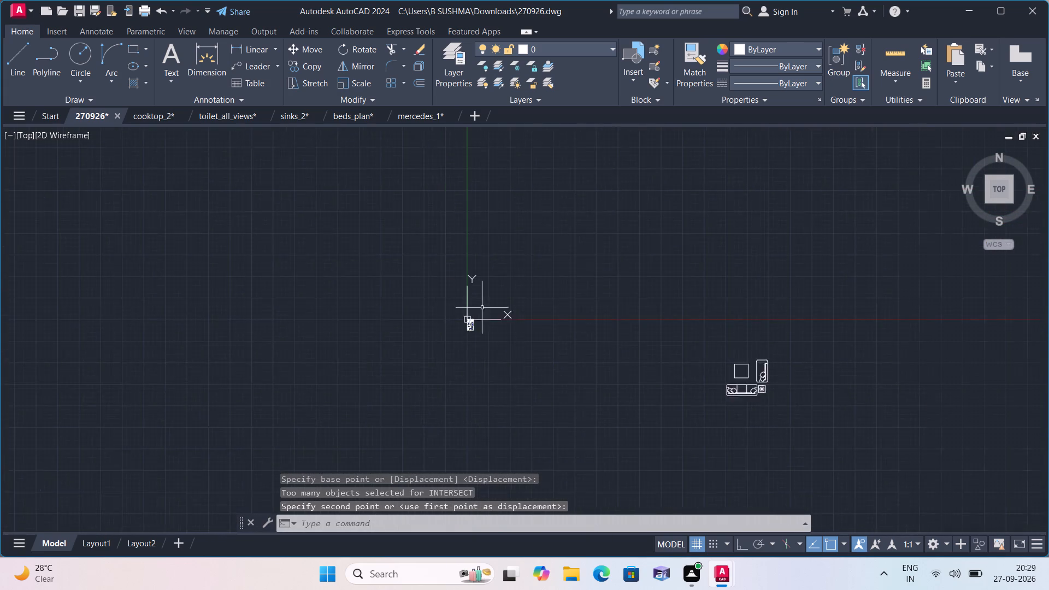
{"action": "scroll", "coordinate": [475, 308], "scroll_direction": "down", "scroll_amount": 1}
{"action": "left_click", "coordinate": [693, 379]}
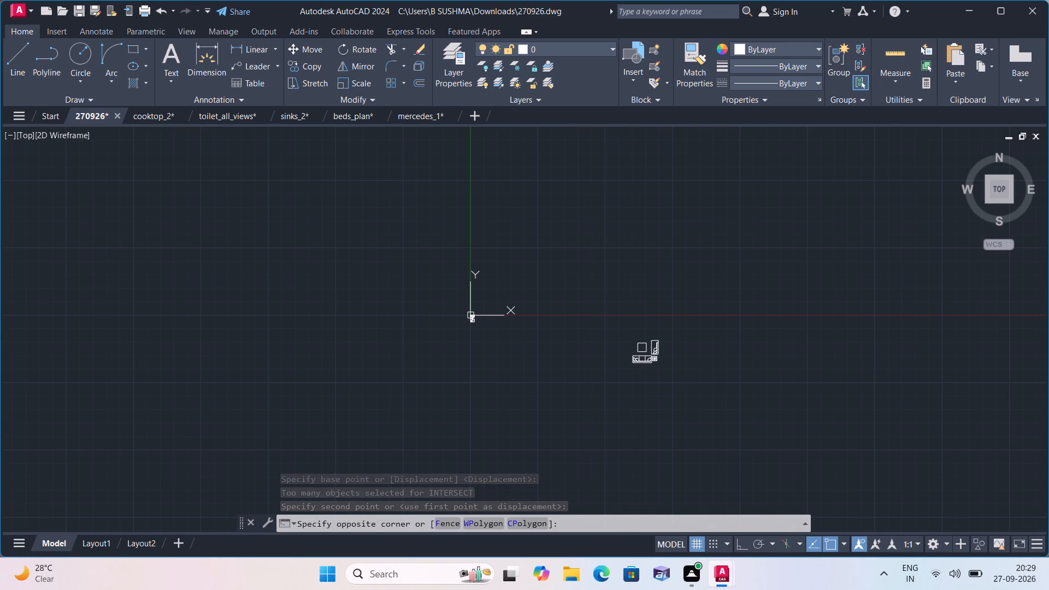
{"action": "left_click", "coordinate": [604, 285]}
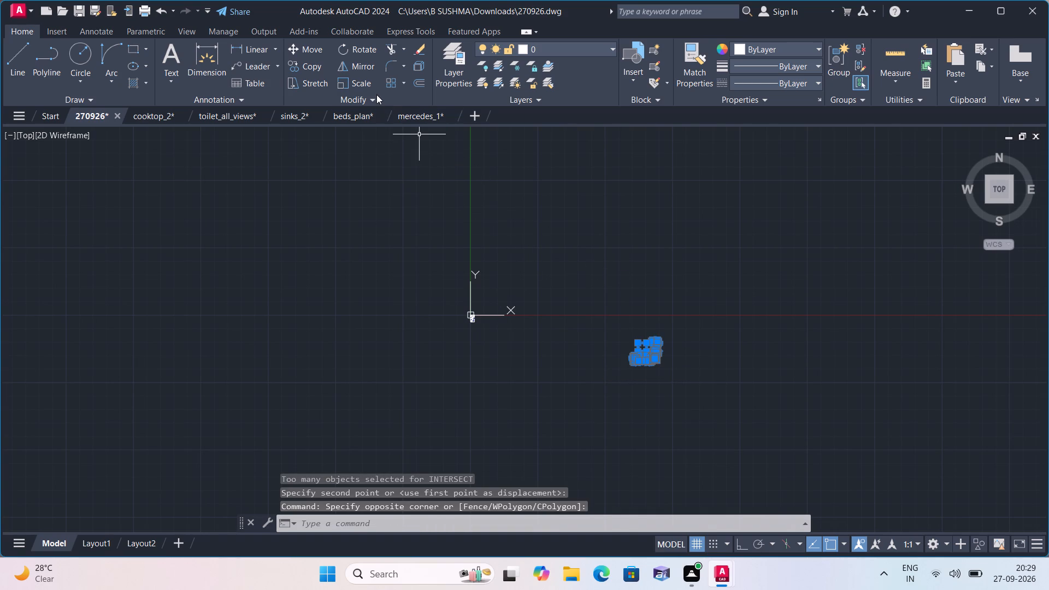
{"action": "left_click", "coordinate": [364, 81]}
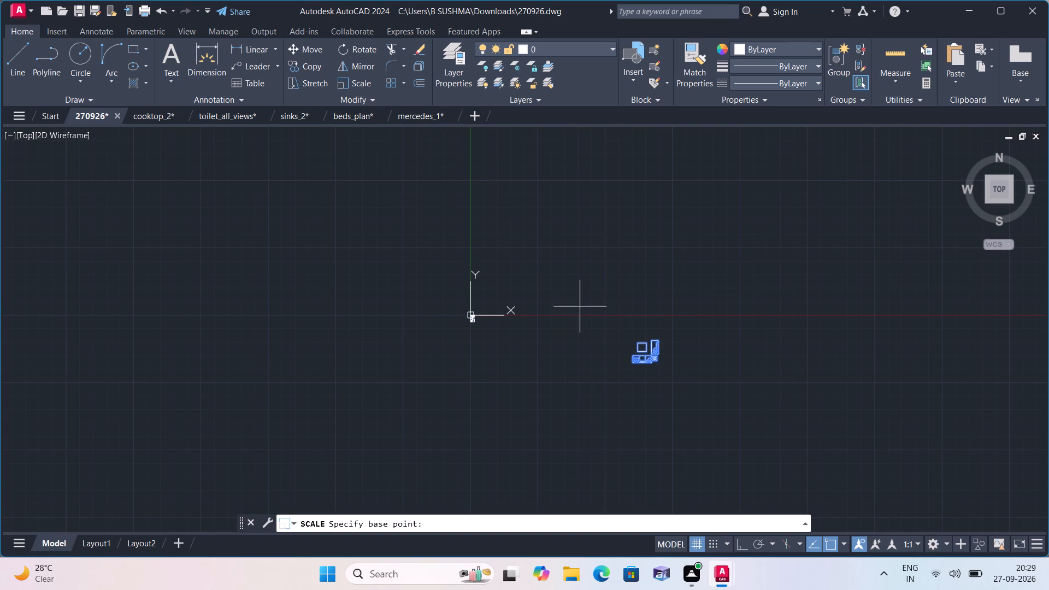
{"action": "scroll", "coordinate": [610, 325], "scroll_direction": "up", "scroll_amount": 2}
{"action": "left_click", "coordinate": [675, 385]}
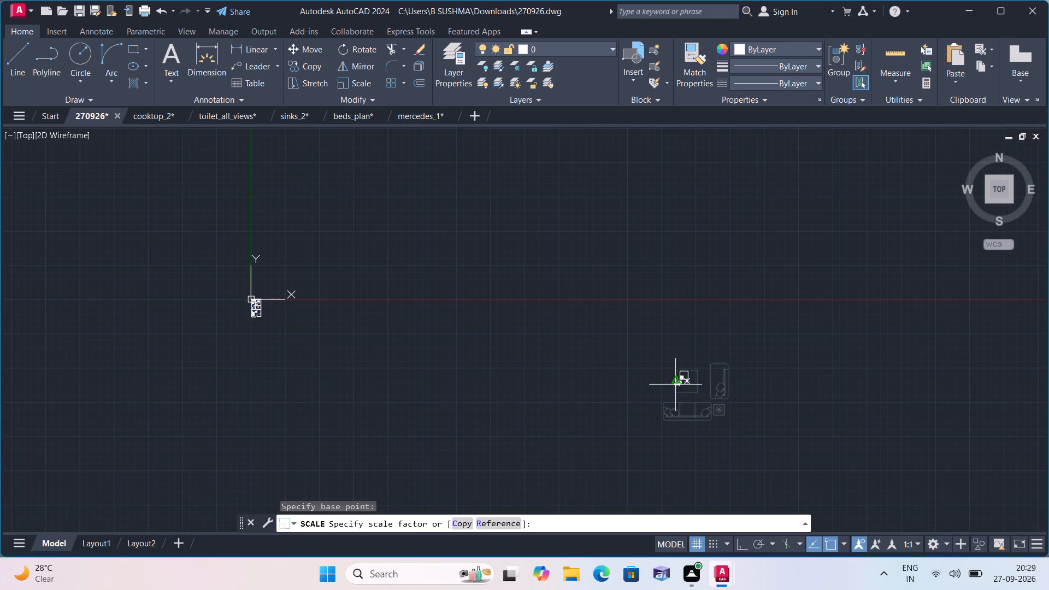
{"action": "left_click", "coordinate": [698, 393]}
Move the oversized sofa set with its square table close beside the floor plan.
{"action": "left_click", "coordinate": [747, 443]}
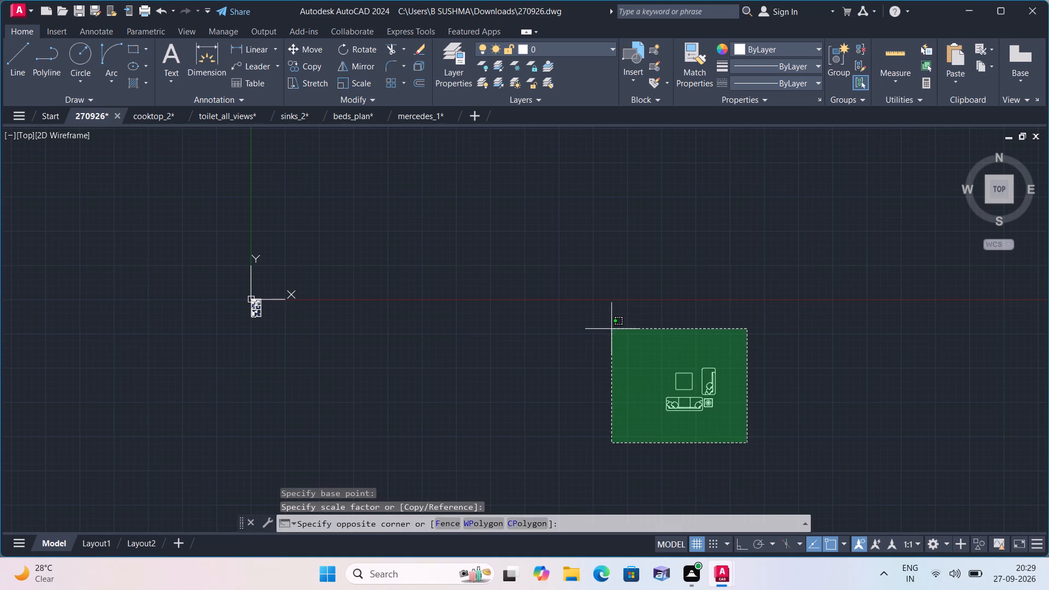
{"action": "left_click", "coordinate": [610, 327]}
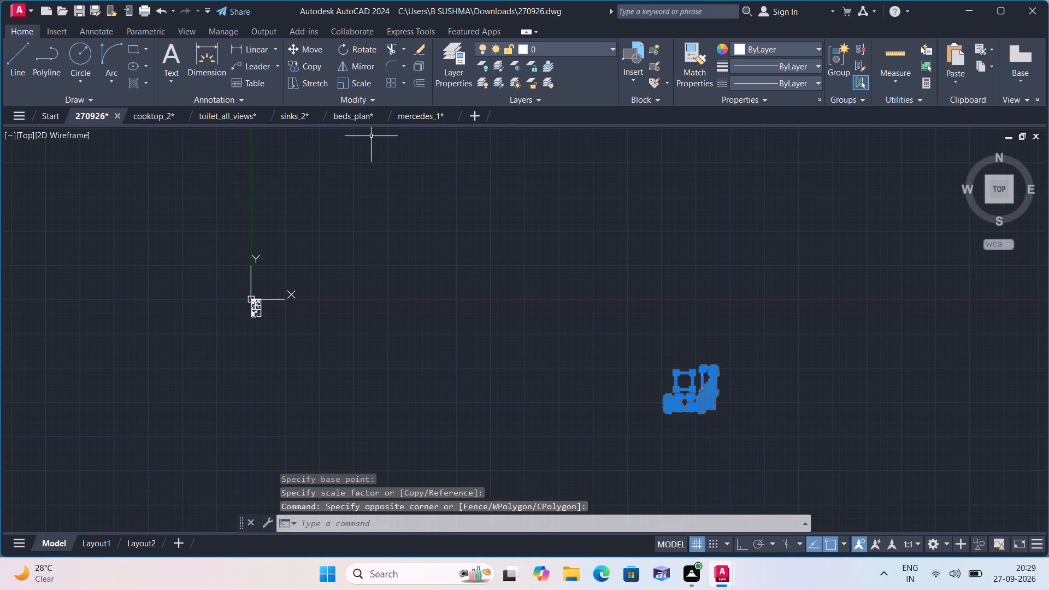
{"action": "left_click", "coordinate": [315, 47]}
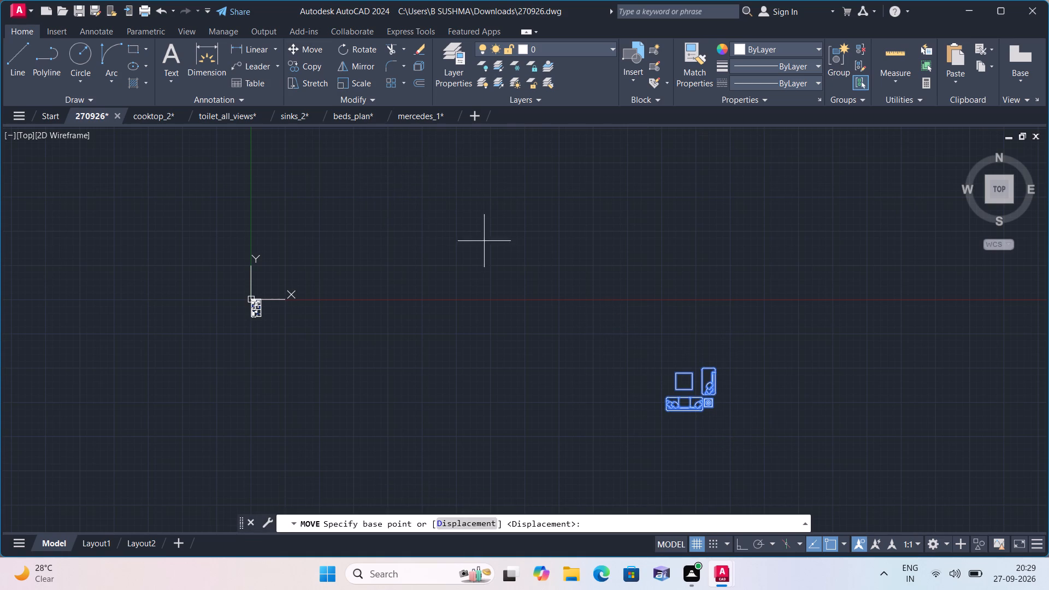
{"action": "left_click", "coordinate": [679, 376]}
{"action": "scroll", "coordinate": [290, 319], "scroll_direction": "up", "scroll_amount": 3}
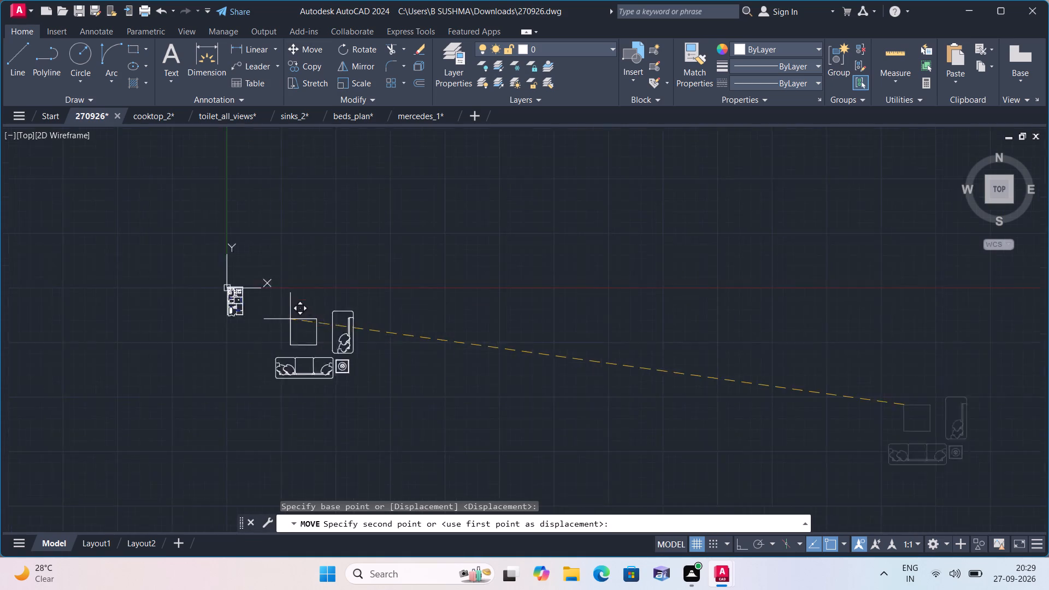
{"action": "scroll", "coordinate": [244, 314], "scroll_direction": "up", "scroll_amount": 1}
{"action": "middle_click_drag", "start_coordinate": [247, 284], "coordinate": [355, 239]}
{"action": "left_click", "coordinate": [397, 237]}
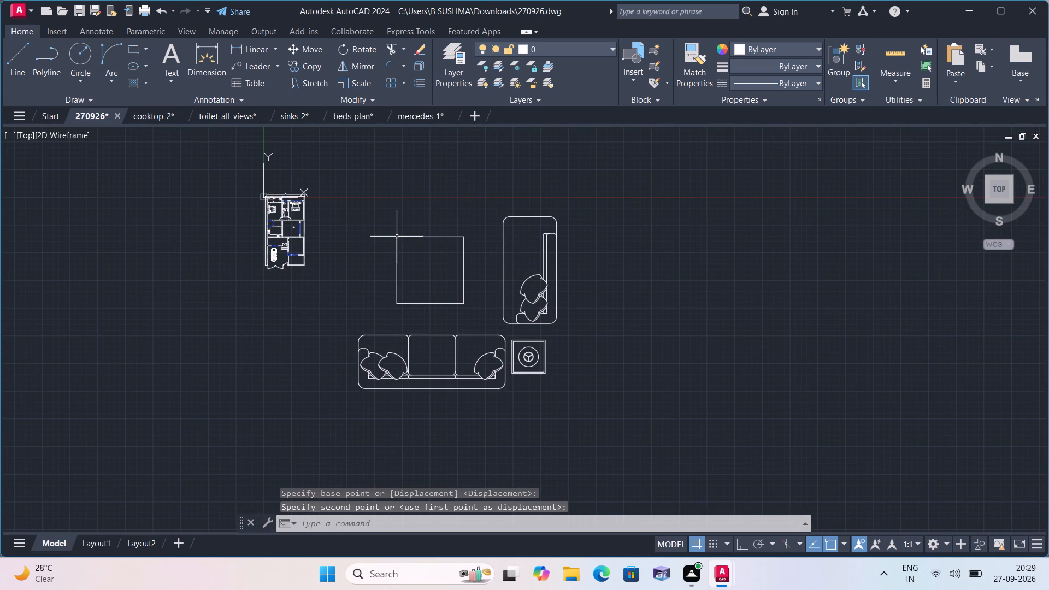
Scale the whole large sofa set down to a small fraction of its size, about the square table's upper-left corner.
{"action": "left_click", "coordinate": [388, 214]}
{"action": "left_click", "coordinate": [567, 388]}
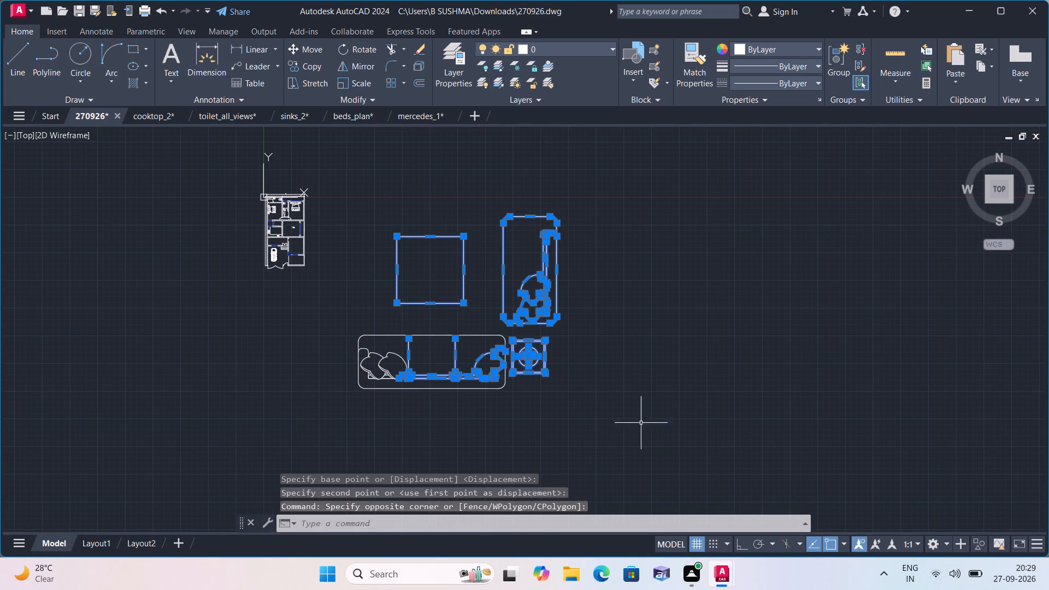
{"action": "left_click_drag", "start_coordinate": [658, 441], "coordinate": [634, 433]}
{"action": "left_click", "coordinate": [346, 272]}
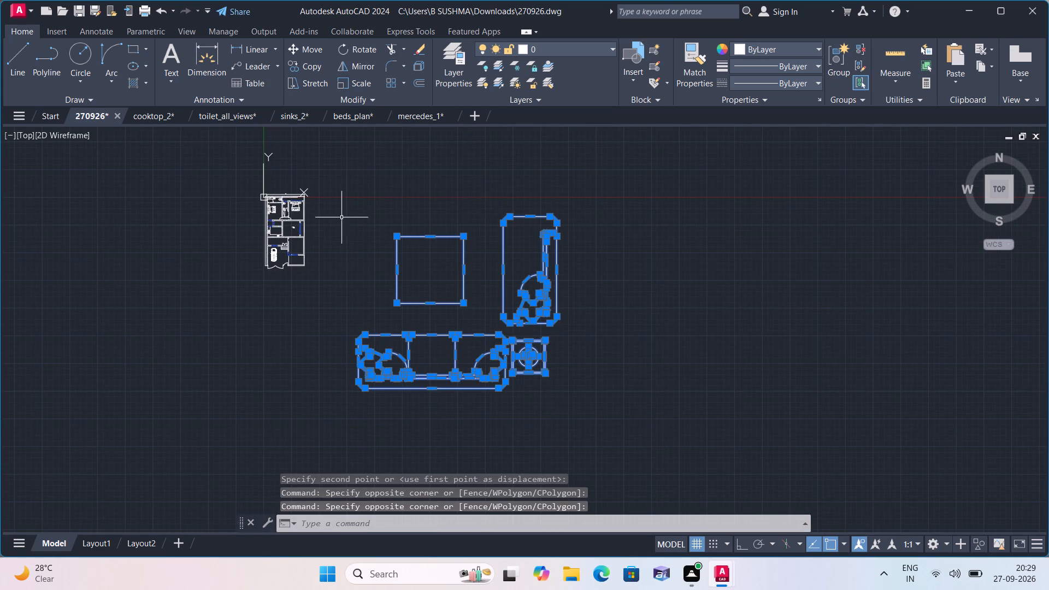
{"action": "left_click", "coordinate": [358, 81]}
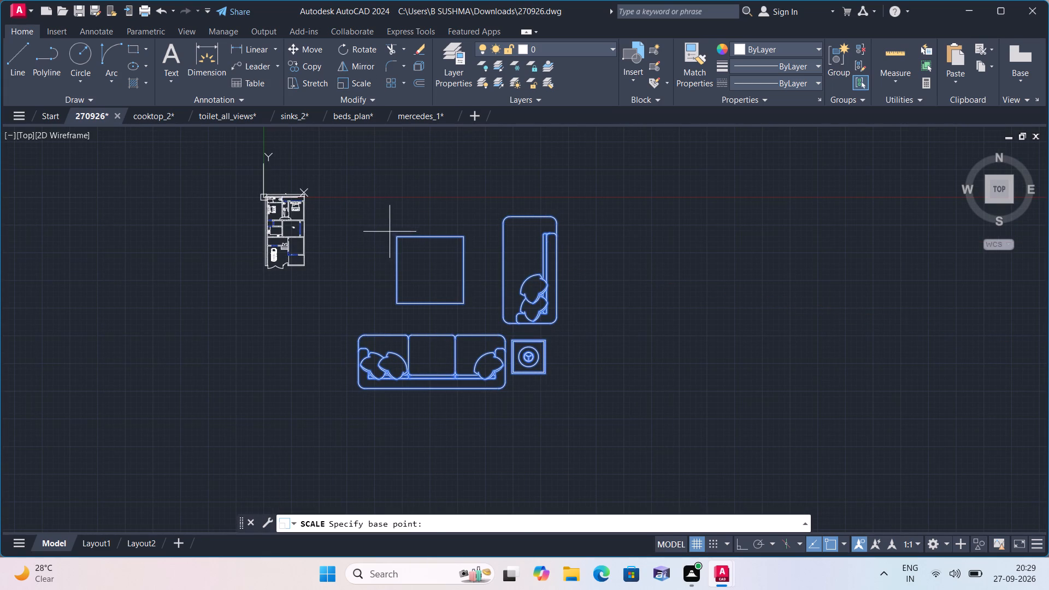
{"action": "left_click", "coordinate": [392, 234]}
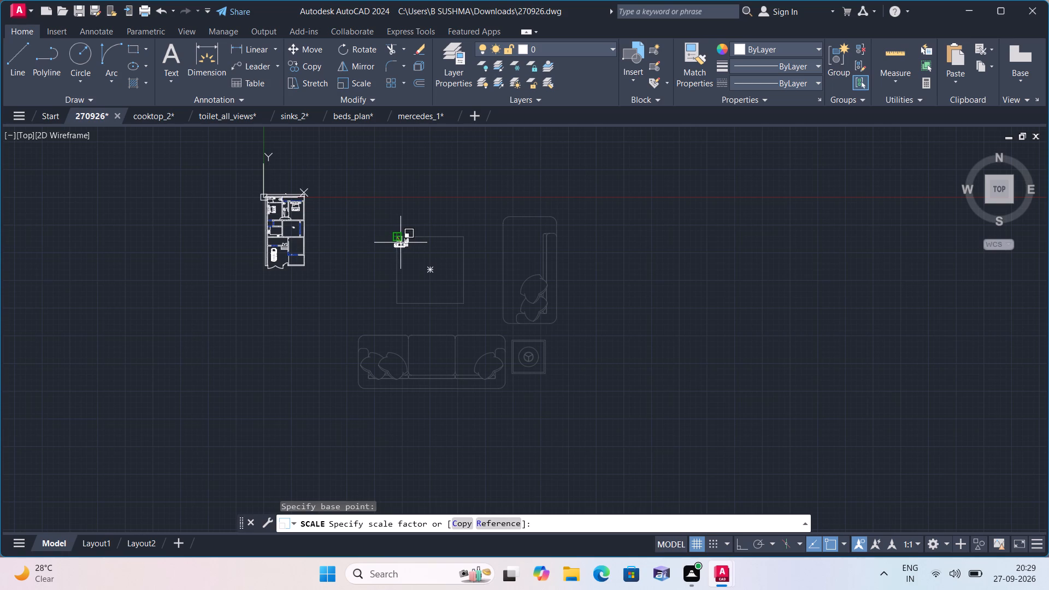
{"action": "left_click", "coordinate": [400, 243]}
{"action": "left_click", "coordinate": [404, 242]}
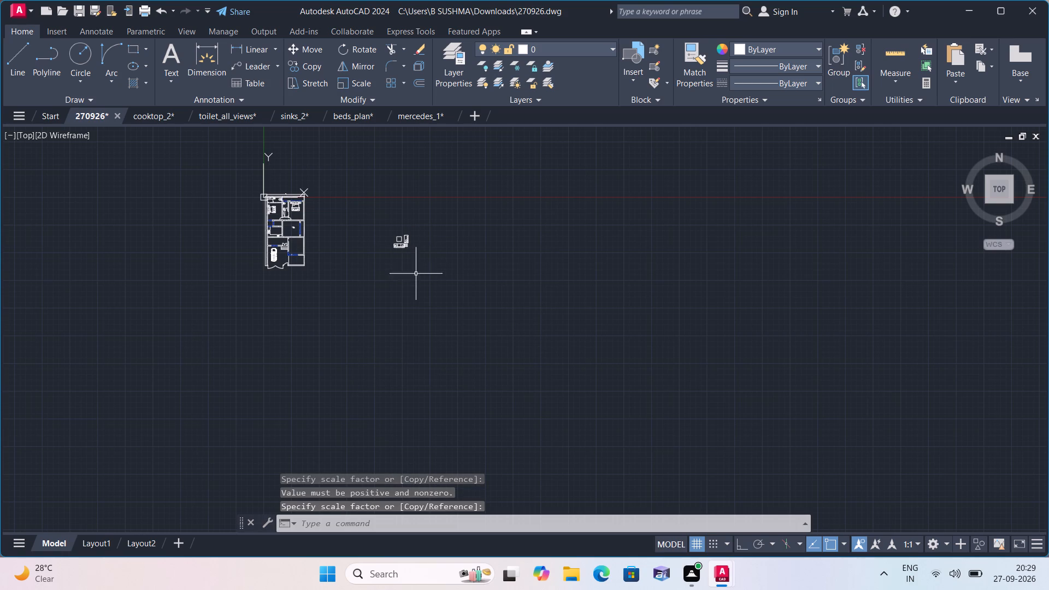
Move the reduced sofa set to just outside the plan's lower-right room, beside its outer wall.
{"action": "left_click", "coordinate": [415, 273]}
{"action": "left_click", "coordinate": [390, 214]}
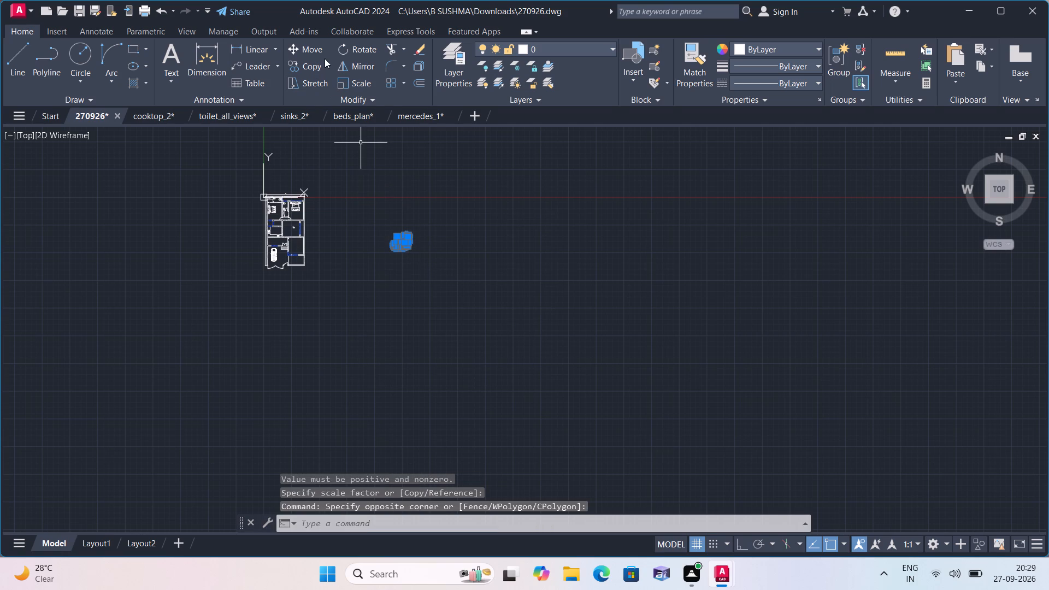
{"action": "left_click", "coordinate": [322, 52]}
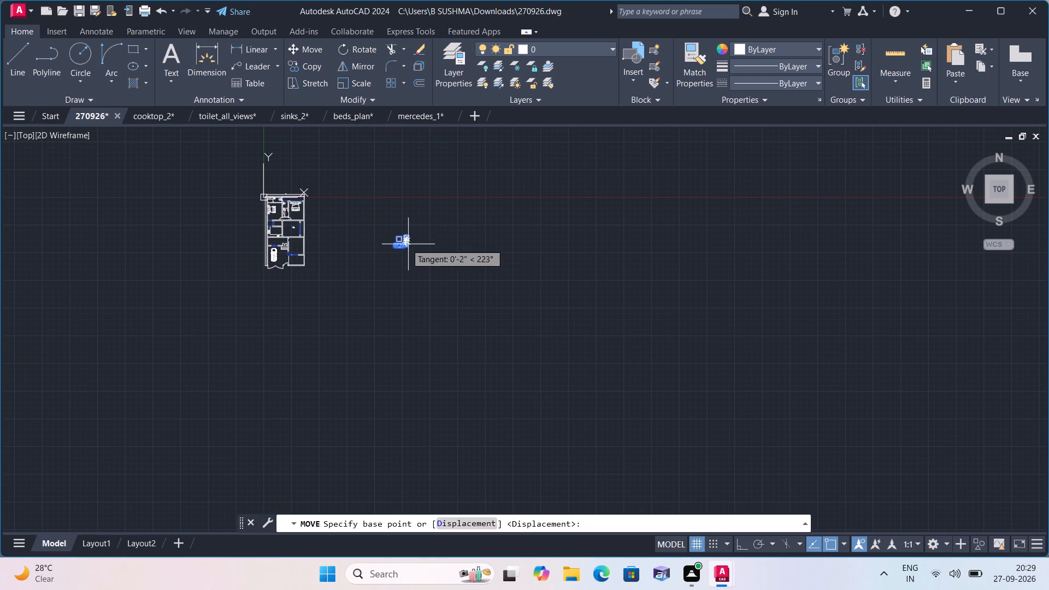
{"action": "left_click", "coordinate": [402, 242]}
{"action": "scroll", "coordinate": [281, 265], "scroll_direction": "up", "scroll_amount": 4}
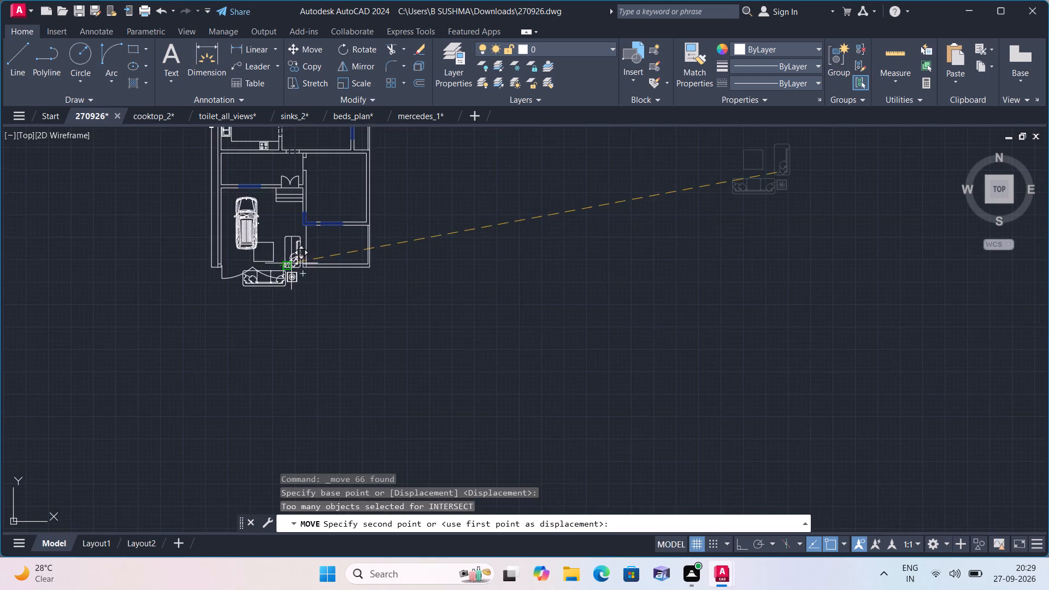
{"action": "scroll", "coordinate": [302, 261], "scroll_direction": "up", "scroll_amount": 1}
{"action": "left_click", "coordinate": [621, 270]}
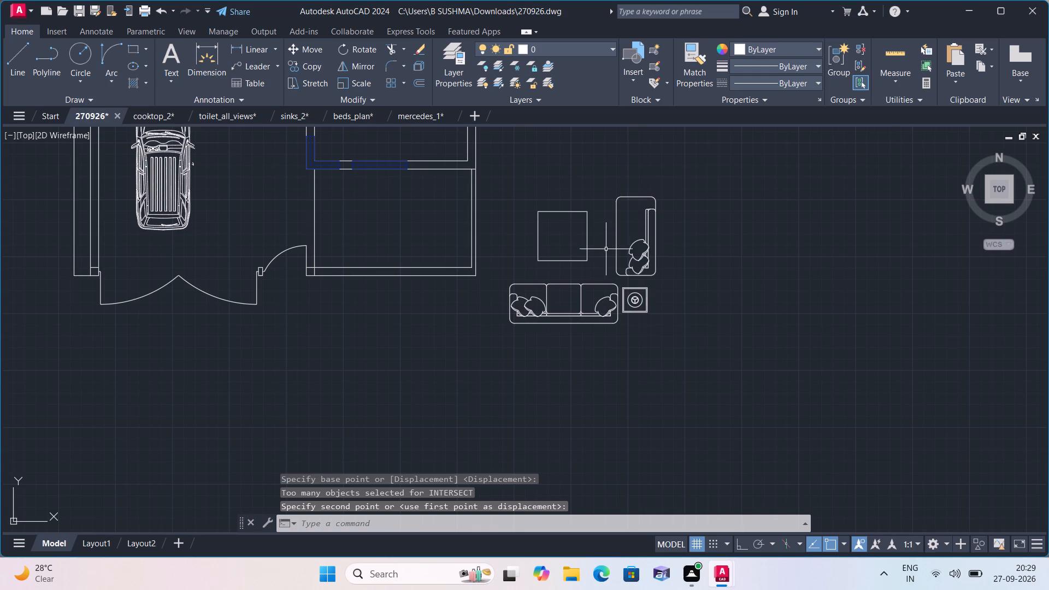
Scale the sofa set outside the lower-right room down again to suit the room sizes, from a point within the square table.
{"action": "left_click_drag", "start_coordinate": [675, 359], "coordinate": [669, 351]}
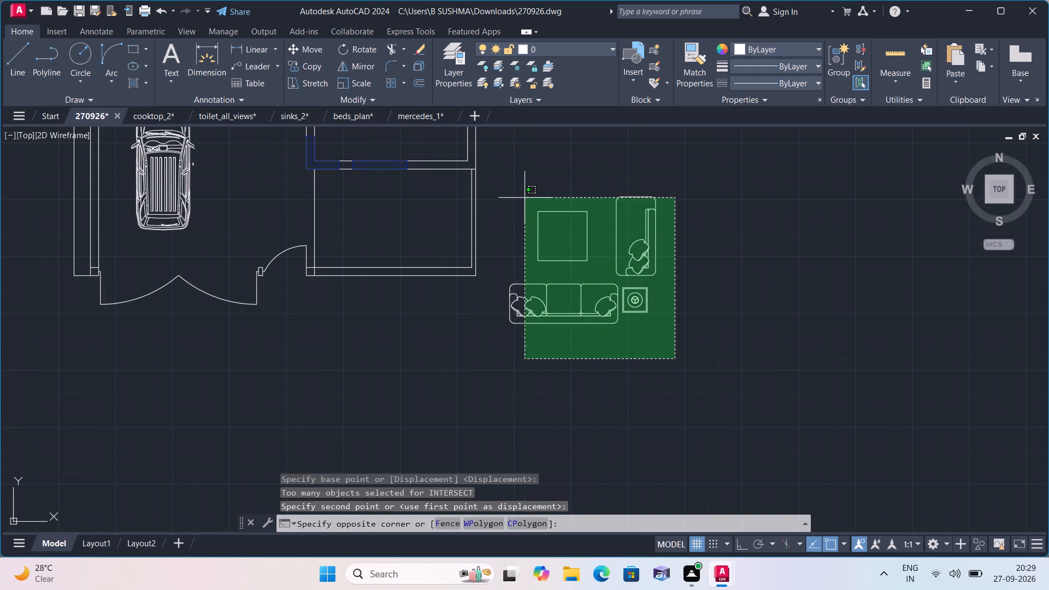
{"action": "left_click", "coordinate": [509, 198]}
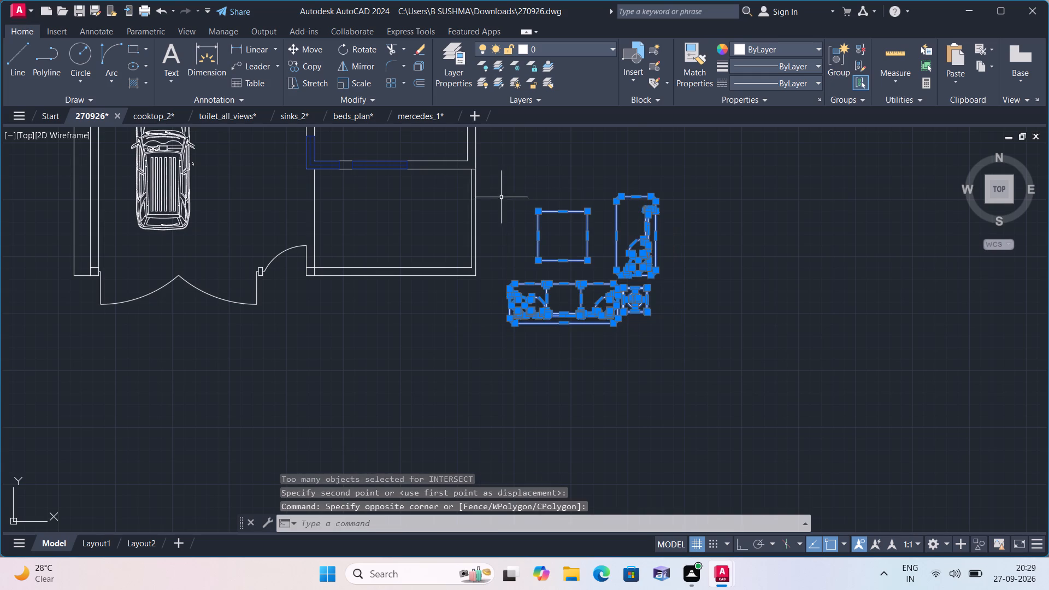
{"action": "left_click", "coordinate": [359, 83]}
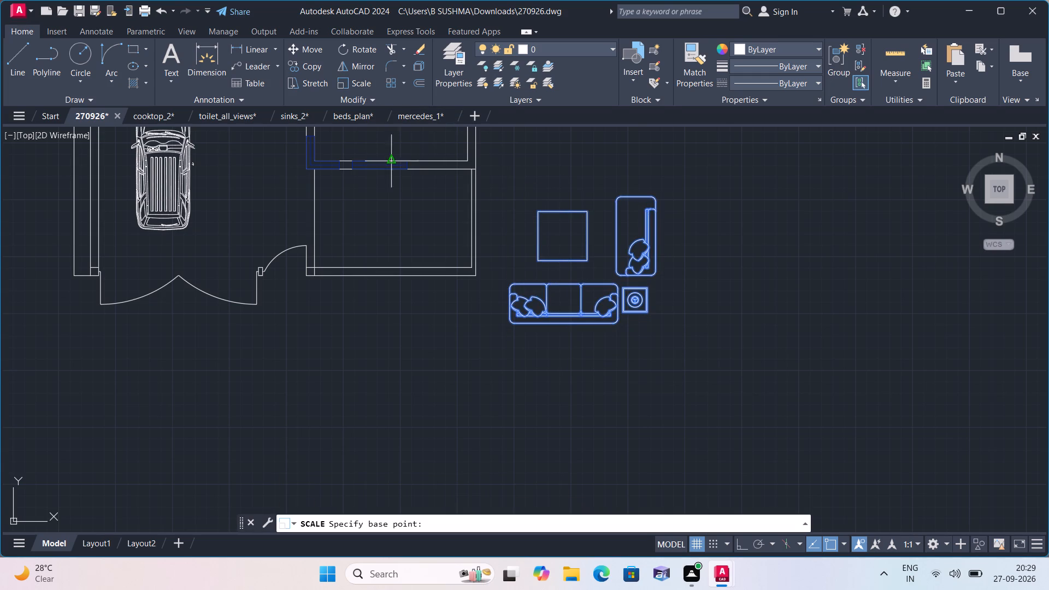
{"action": "left_click", "coordinate": [549, 230]}
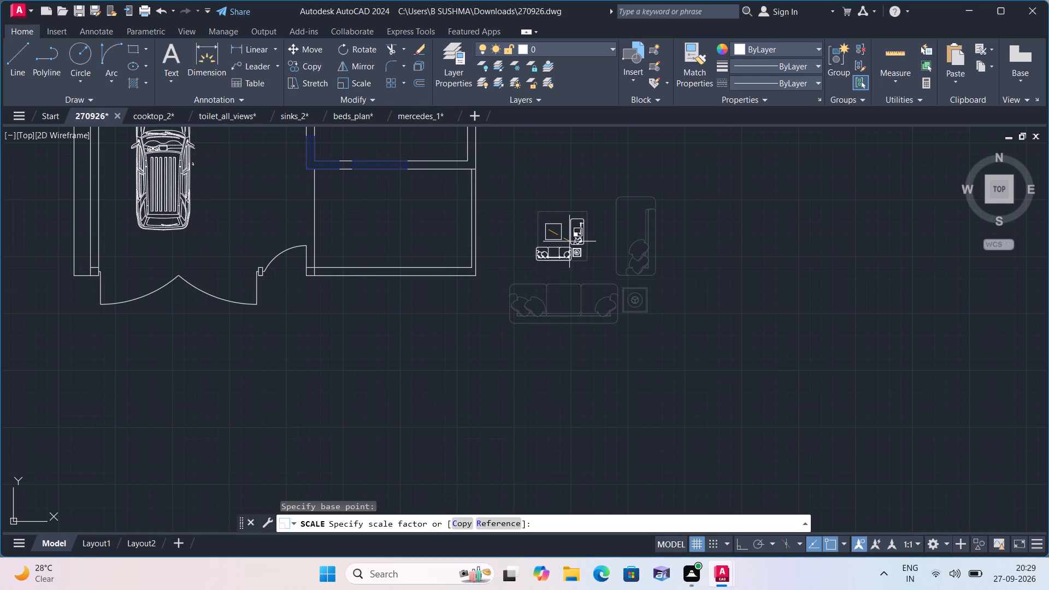
{"action": "left_click", "coordinate": [561, 237]}
Move the reduced sofa set into the room directly above the plan's lower-right room, near its lower-right corner.
{"action": "left_click", "coordinate": [590, 291]}
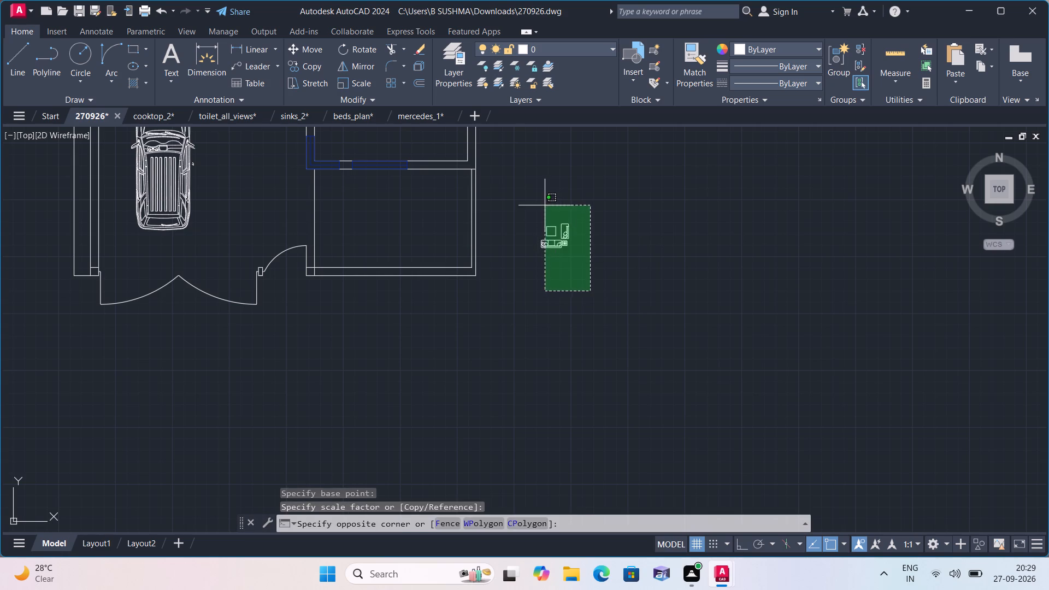
{"action": "left_click", "coordinate": [544, 205]}
{"action": "left_click_drag", "start_coordinate": [634, 296], "coordinate": [629, 288]}
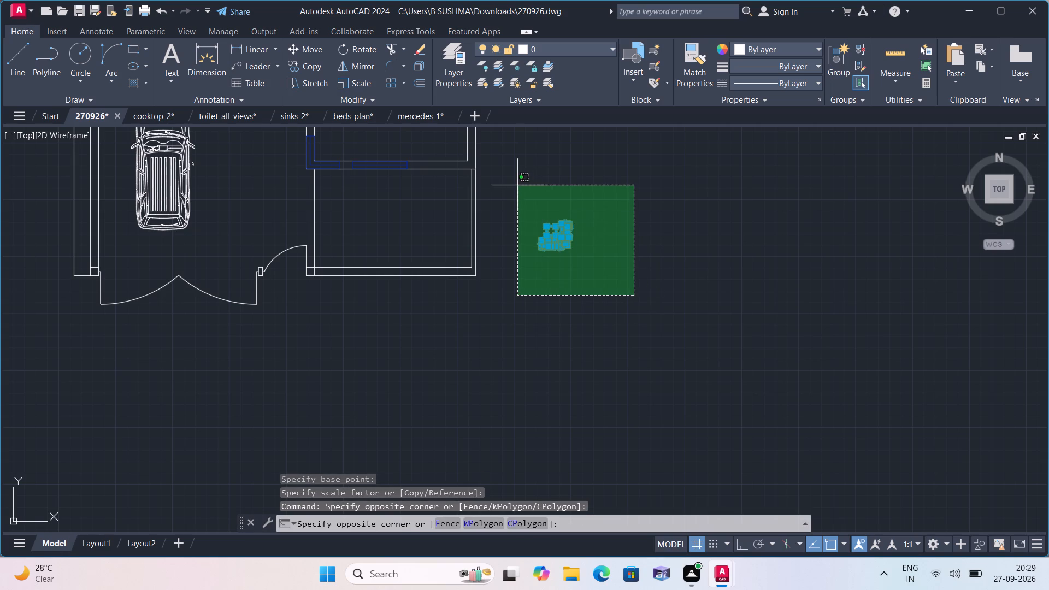
{"action": "left_click", "coordinate": [517, 185]}
{"action": "left_click", "coordinate": [318, 49]}
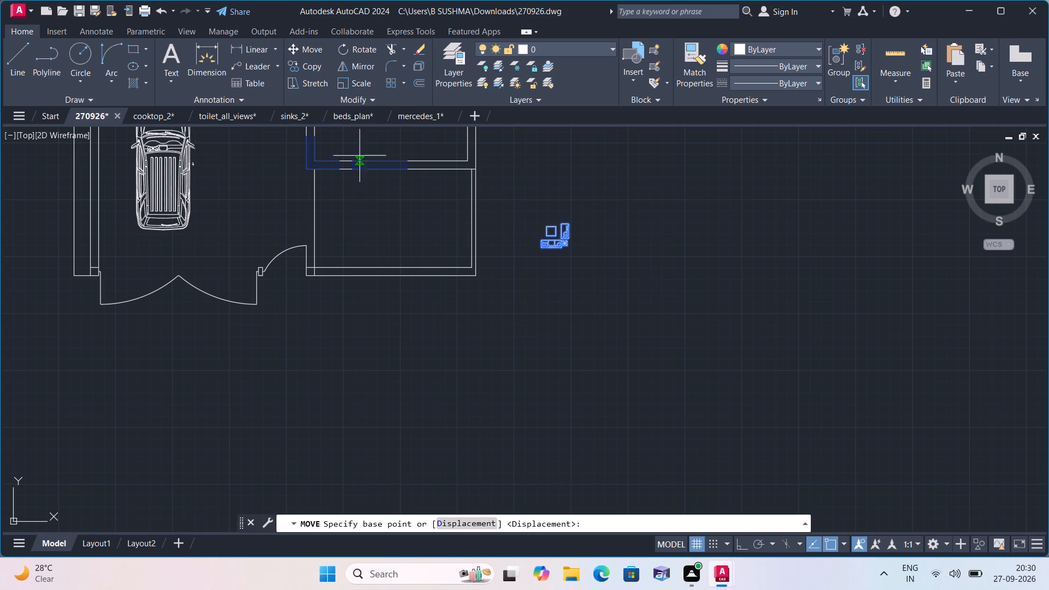
{"action": "left_click", "coordinate": [543, 232]}
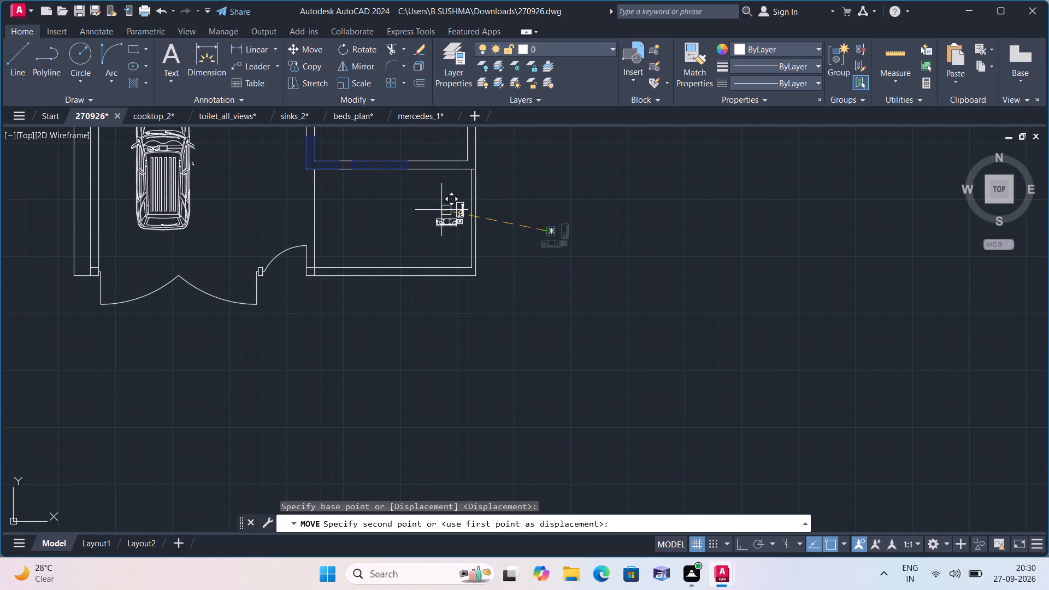
{"action": "middle_click", "coordinate": [440, 210]}
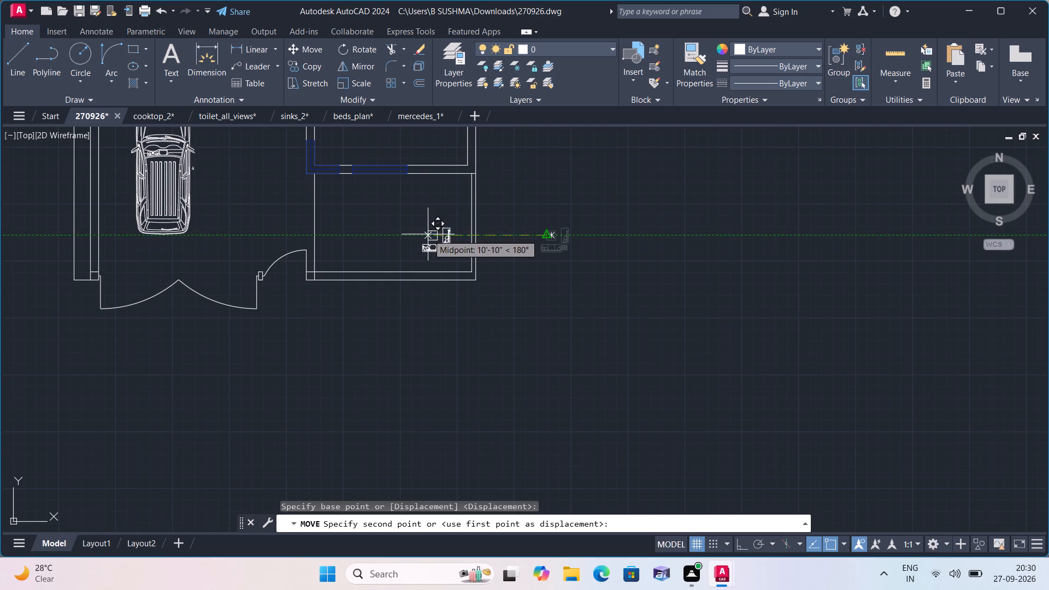
{"action": "middle_click_drag", "start_coordinate": [426, 228], "coordinate": [455, 343]}
{"action": "scroll", "coordinate": [426, 228], "scroll_direction": "down", "scroll_amount": 1}
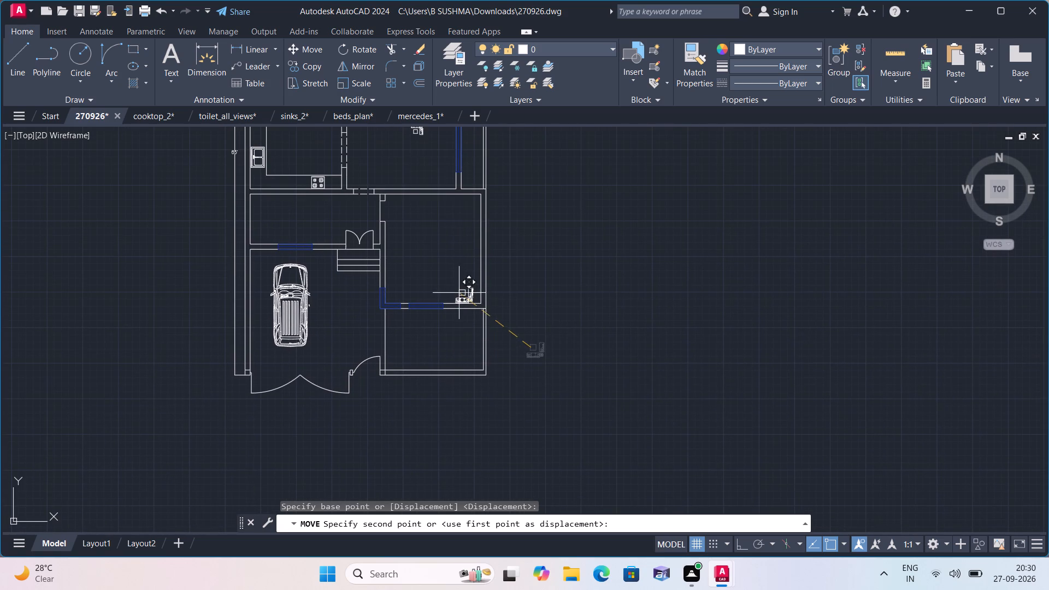
{"action": "middle_click_drag", "start_coordinate": [448, 267], "coordinate": [485, 329]}
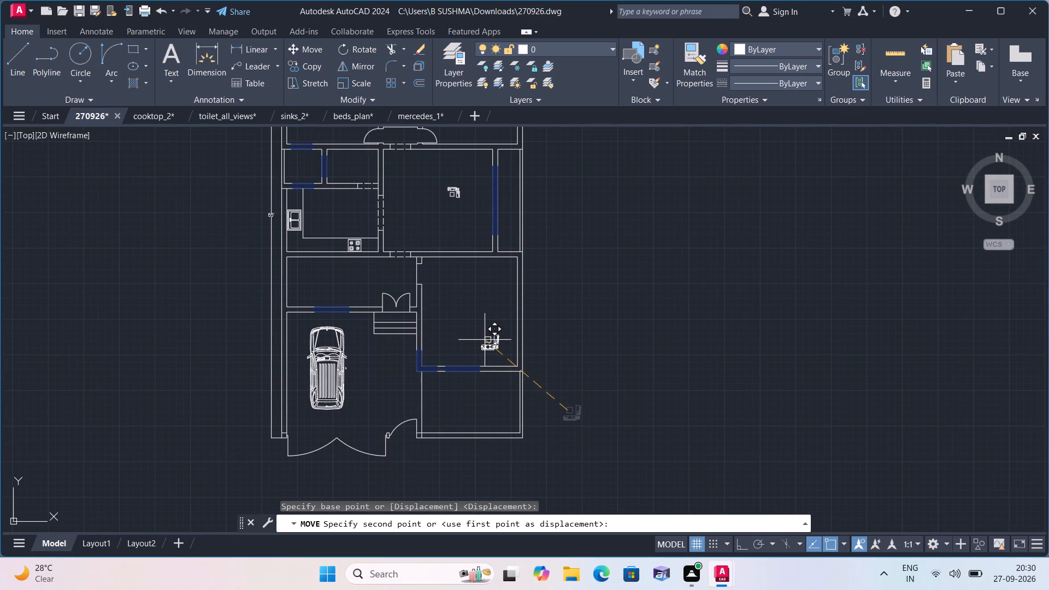
{"action": "left_click", "coordinate": [491, 346]}
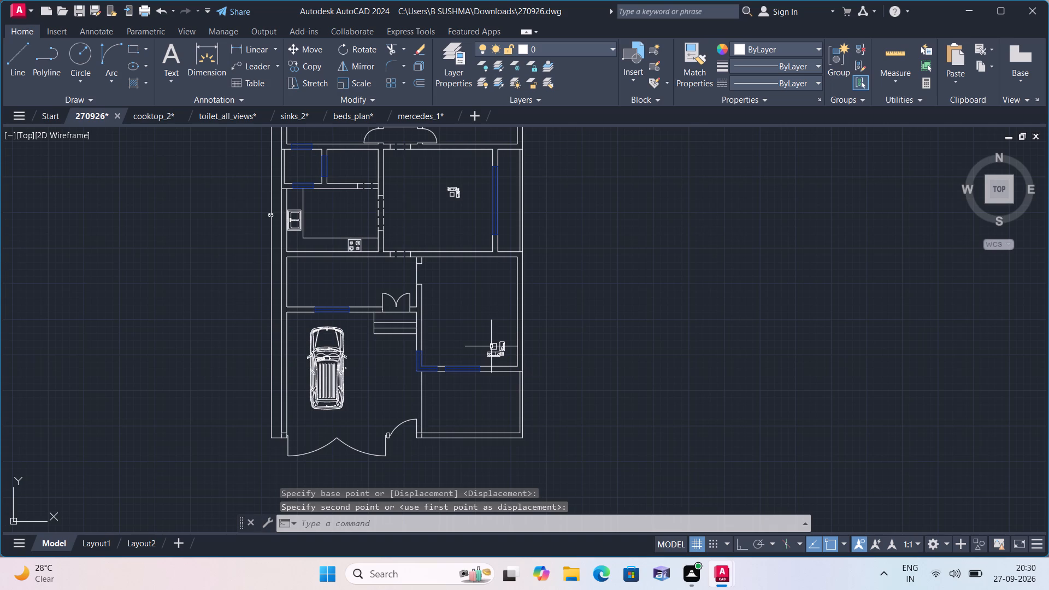
Move the sofa set from the room's lower-right corner up and left to the middle of the same room.
{"action": "scroll", "coordinate": [505, 310], "scroll_direction": "down", "scroll_amount": 2}
{"action": "scroll", "coordinate": [522, 411], "scroll_direction": "up", "scroll_amount": 1}
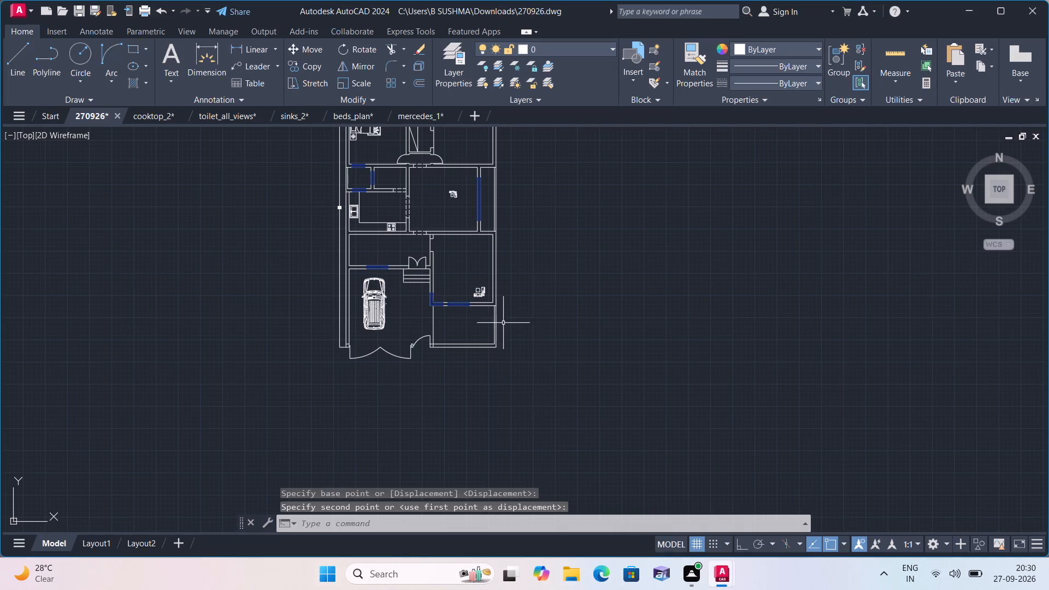
{"action": "scroll", "coordinate": [478, 304], "scroll_direction": "up", "scroll_amount": 2}
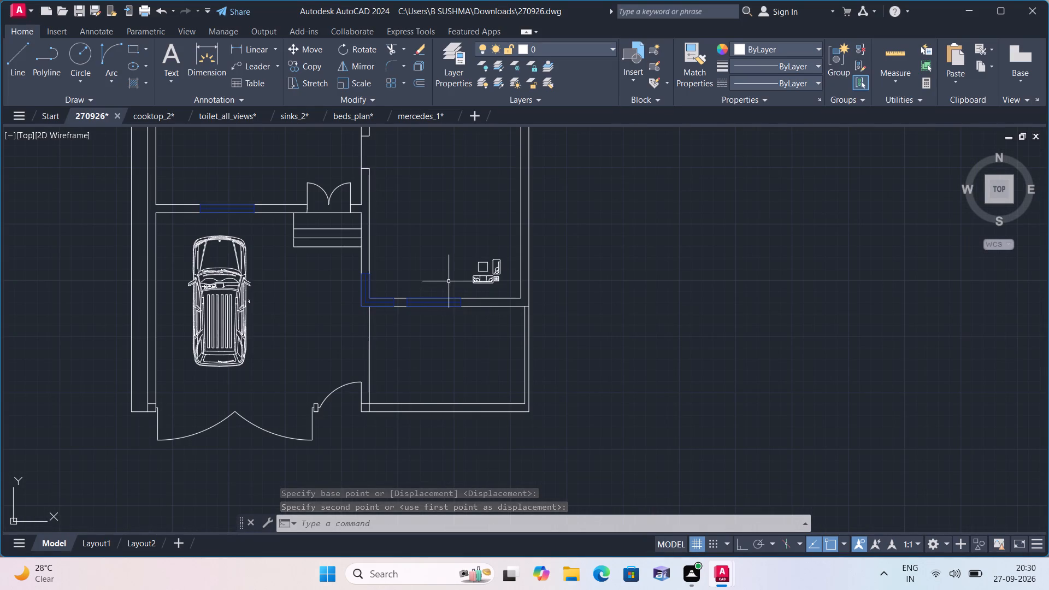
{"action": "middle_click_drag", "start_coordinate": [448, 282], "coordinate": [480, 285]}
{"action": "scroll", "coordinate": [447, 282], "scroll_direction": "down", "scroll_amount": 1}
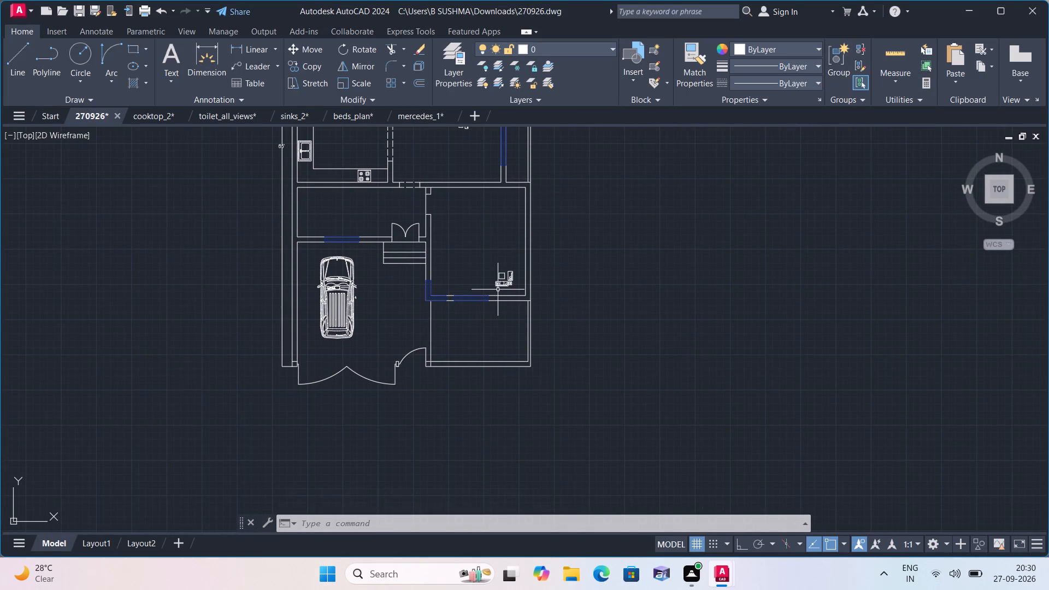
{"action": "scroll", "coordinate": [498, 290], "scroll_direction": "up", "scroll_amount": 4}
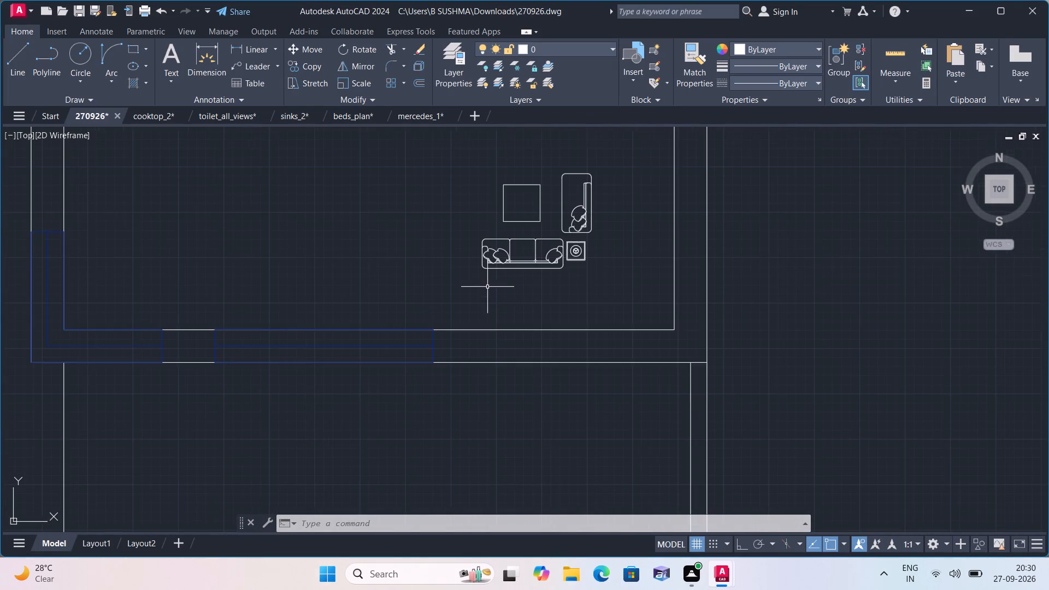
{"action": "middle_click_drag", "start_coordinate": [487, 287], "coordinate": [524, 360]}
{"action": "scroll", "coordinate": [612, 377], "scroll_direction": "down", "scroll_amount": 1}
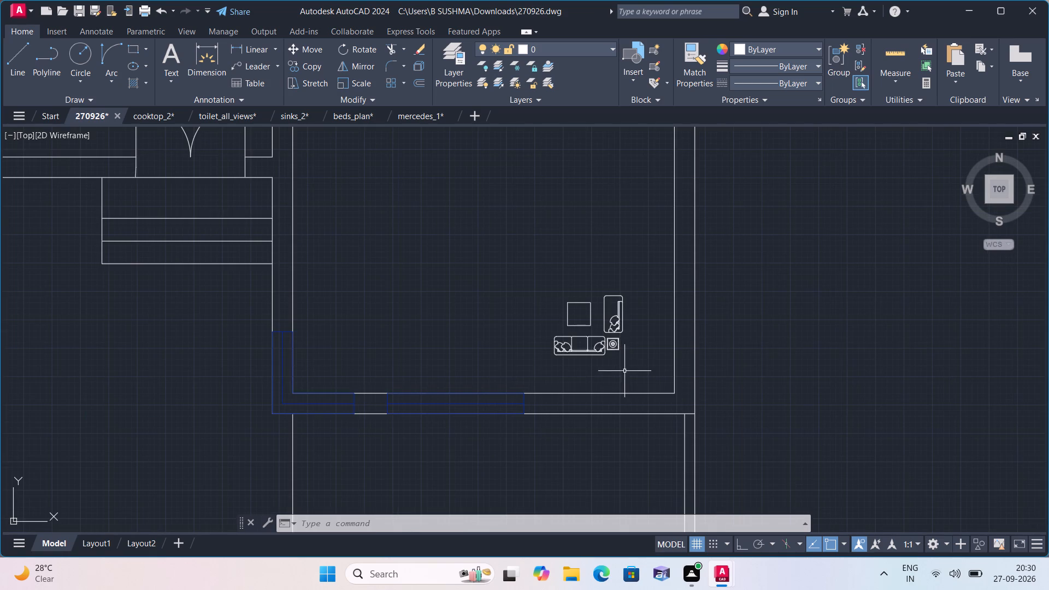
{"action": "left_click", "coordinate": [625, 371]}
{"action": "left_click", "coordinate": [520, 257]}
{"action": "middle_click_drag", "start_coordinate": [510, 256], "coordinate": [519, 292]}
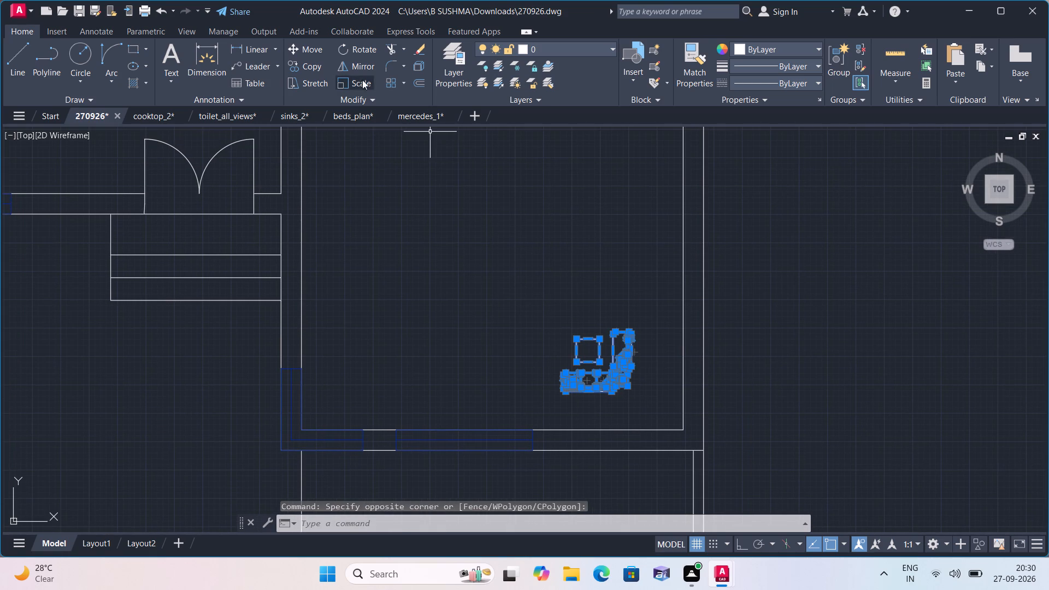
{"action": "left_click", "coordinate": [300, 45]}
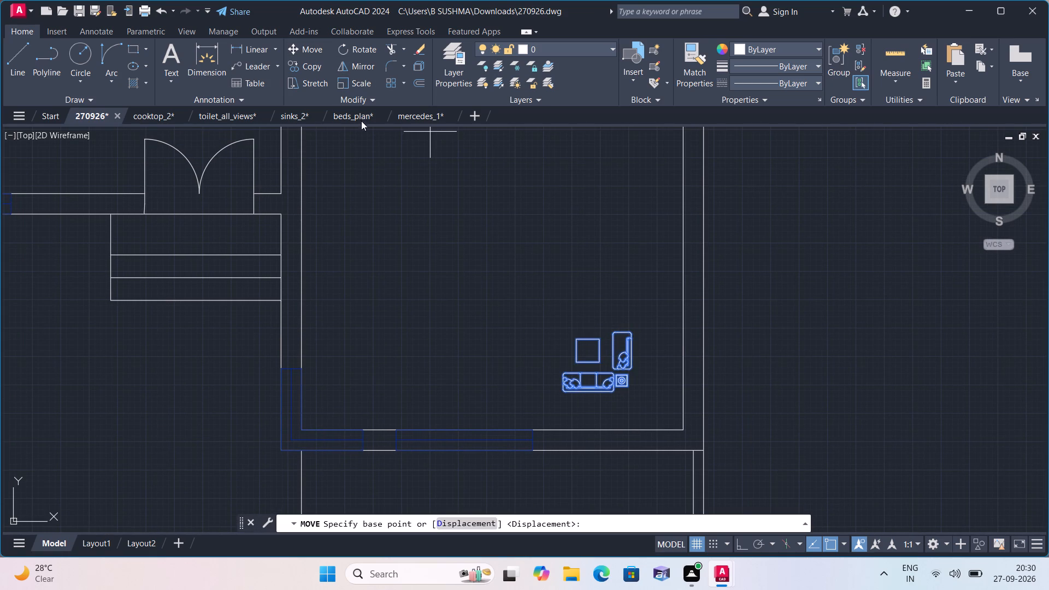
{"action": "left_click", "coordinate": [575, 355]}
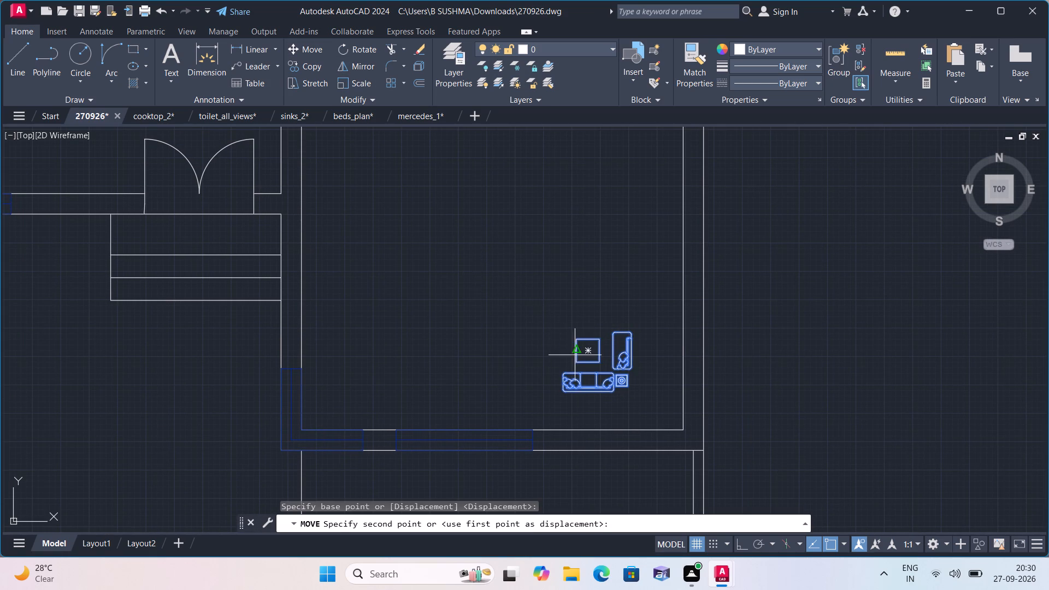
{"action": "left_click", "coordinate": [495, 243]}
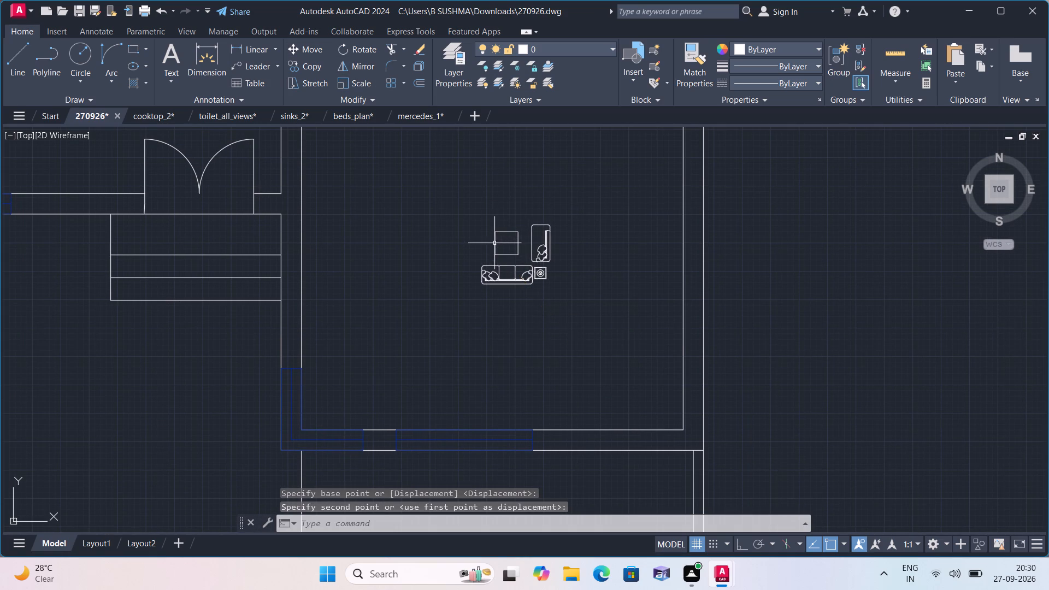
Scale the sofa set up to about three times its size, about the square table's upper-left corner.
{"action": "left_click_drag", "start_coordinate": [591, 335], "coordinate": [587, 331]}
{"action": "left_click", "coordinate": [452, 183]}
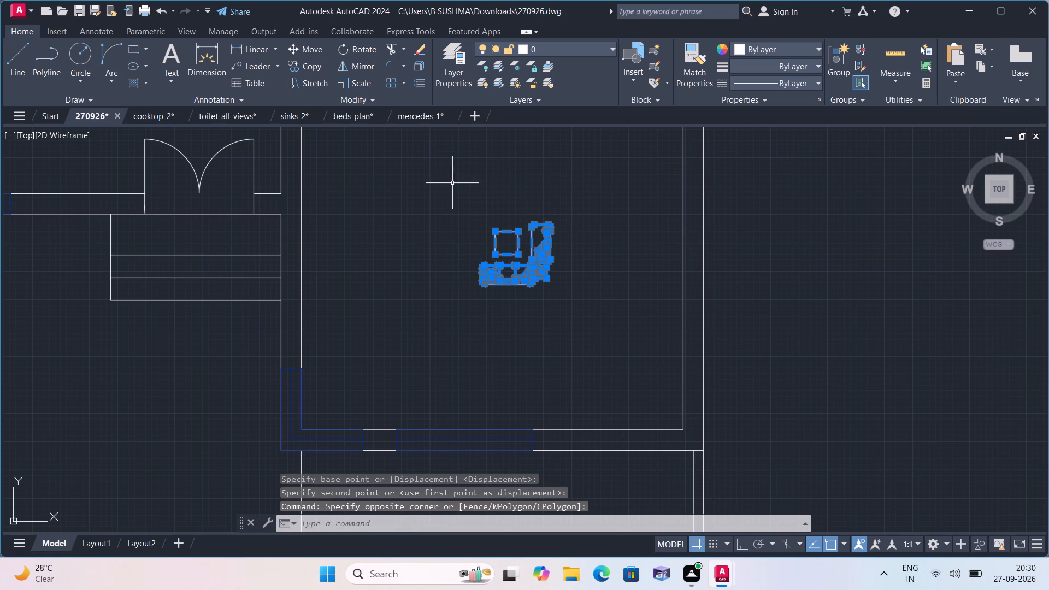
{"action": "left_click", "coordinate": [360, 78]}
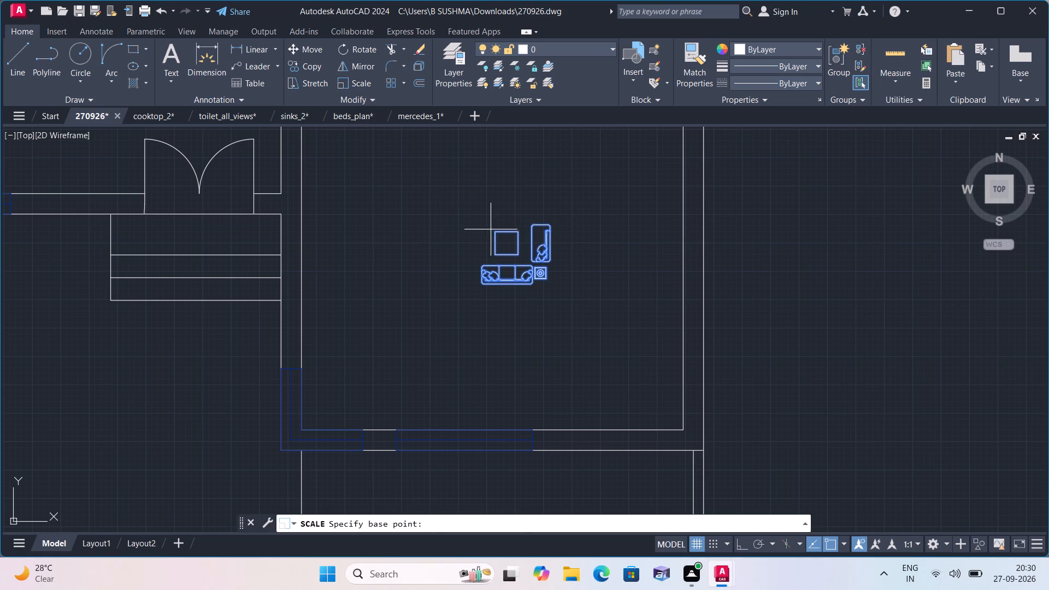
{"action": "left_click", "coordinate": [493, 231]}
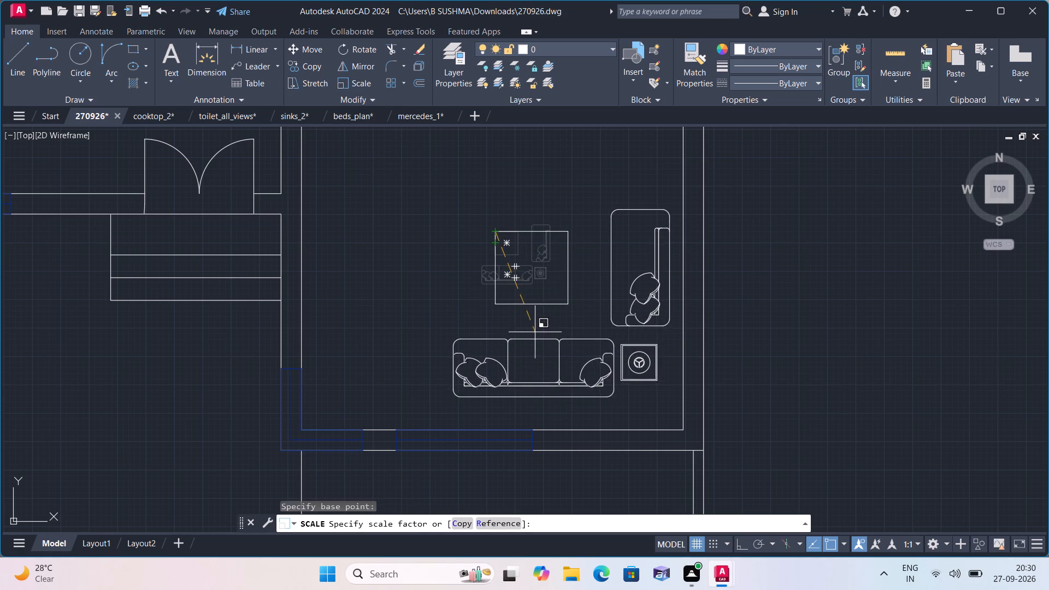
{"action": "left_click", "coordinate": [531, 329]}
Move the enlarged sofa set up and left, away from the room's lower and right walls.
{"action": "left_click", "coordinate": [662, 405]}
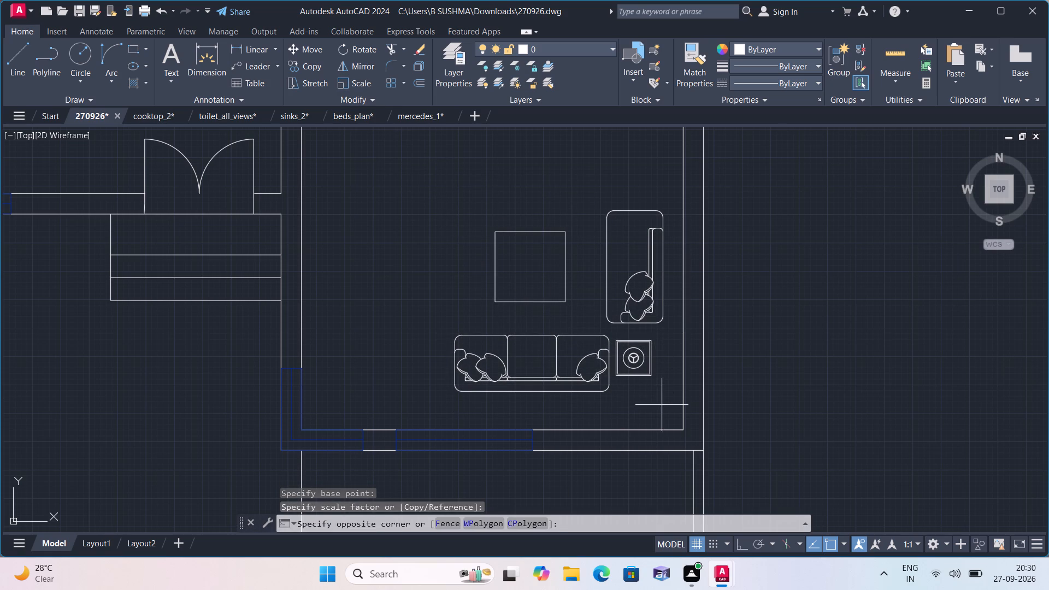
{"action": "left_click", "coordinate": [447, 192]}
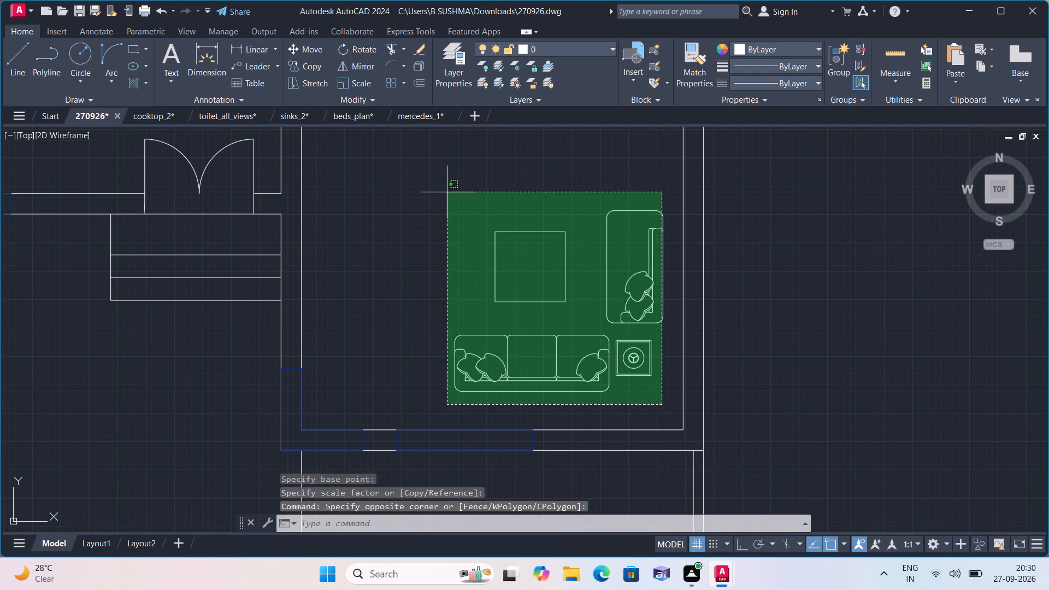
{"action": "left_click", "coordinate": [298, 49]}
{"action": "scroll", "coordinate": [537, 306], "scroll_direction": "down", "scroll_amount": 3}
{"action": "middle_click_drag", "start_coordinate": [531, 295], "coordinate": [547, 340]}
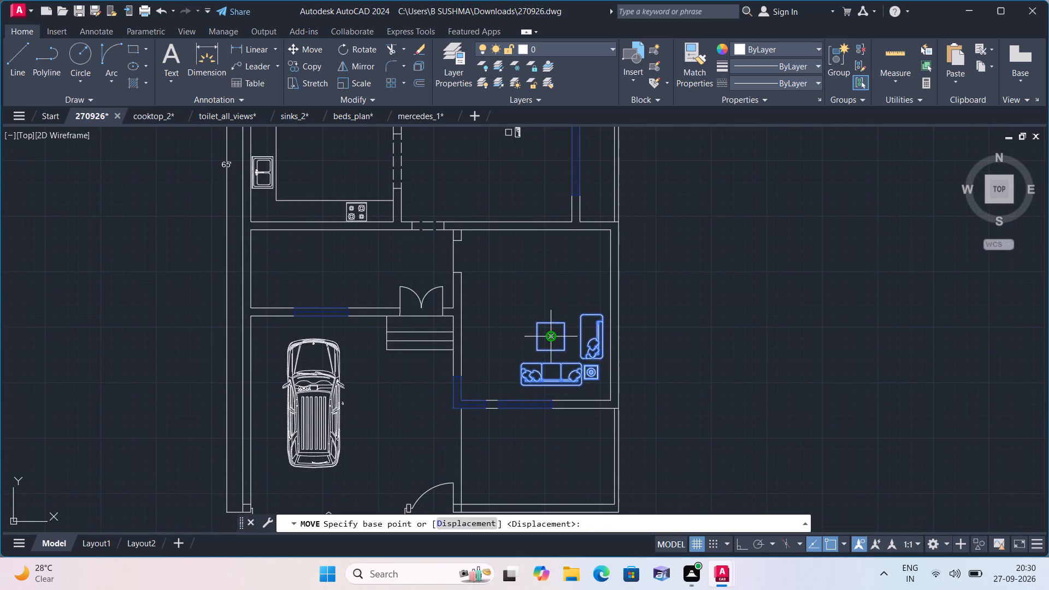
{"action": "left_click", "coordinate": [548, 338]}
{"action": "left_click", "coordinate": [531, 306]}
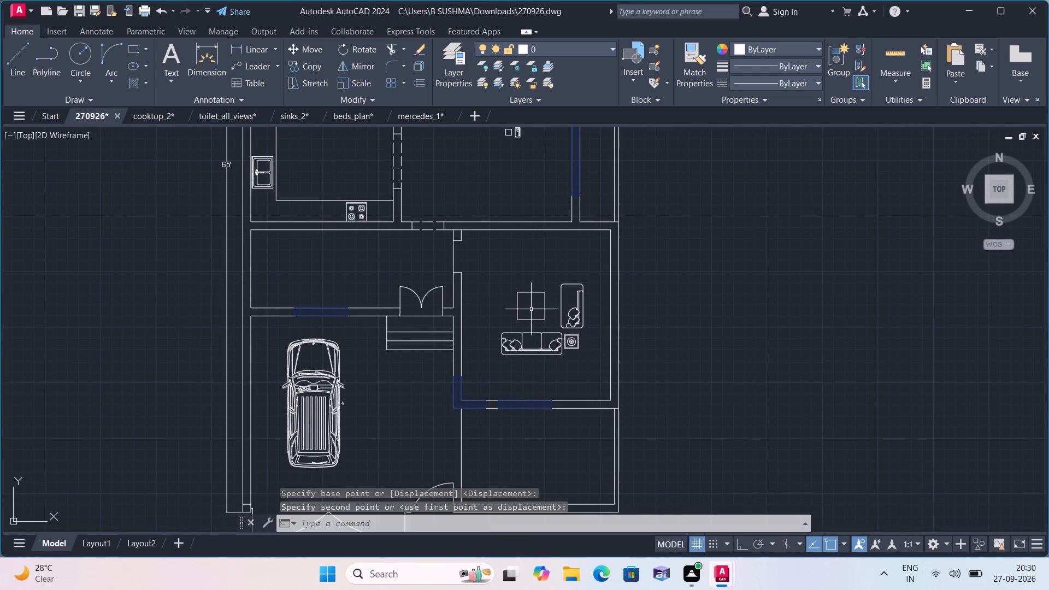
Scale the sofa set up slightly, using the midpoint of the square table's left edge as base point.
{"action": "left_click", "coordinate": [596, 382]}
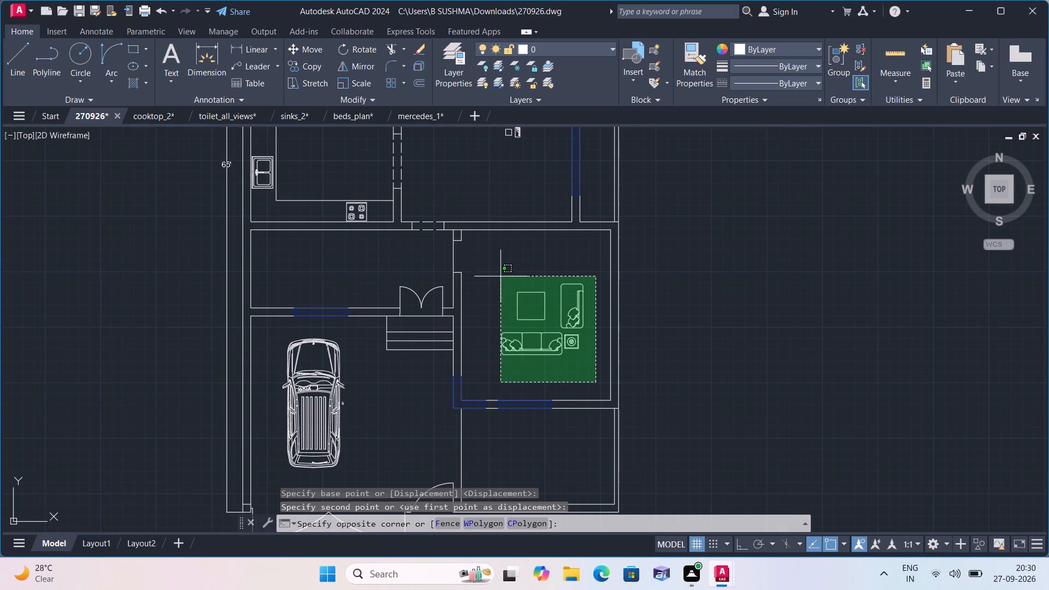
{"action": "left_click", "coordinate": [492, 266]}
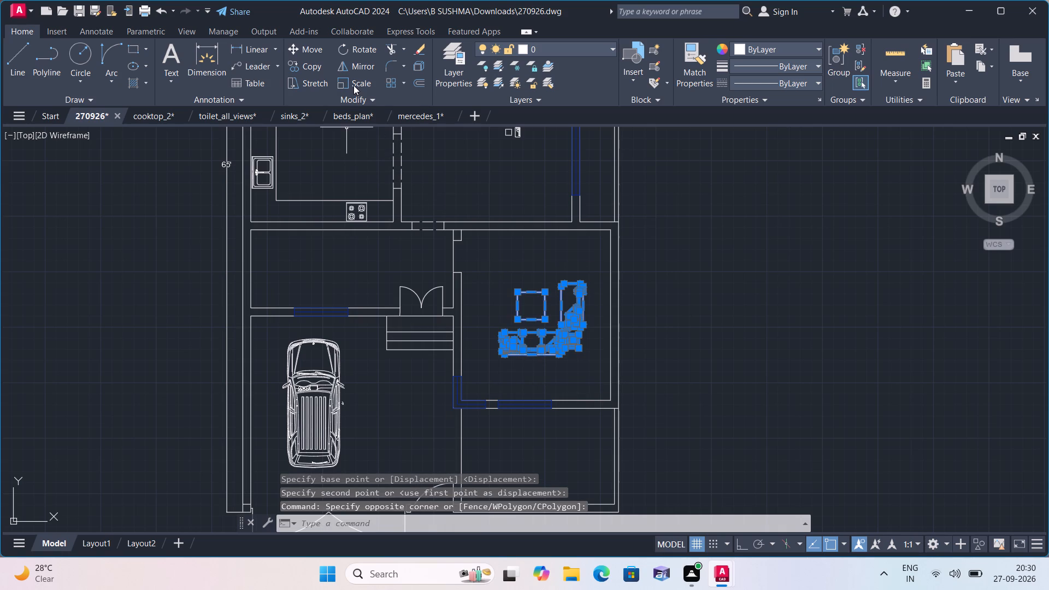
{"action": "left_click", "coordinate": [353, 85]}
{"action": "left_click", "coordinate": [512, 304]}
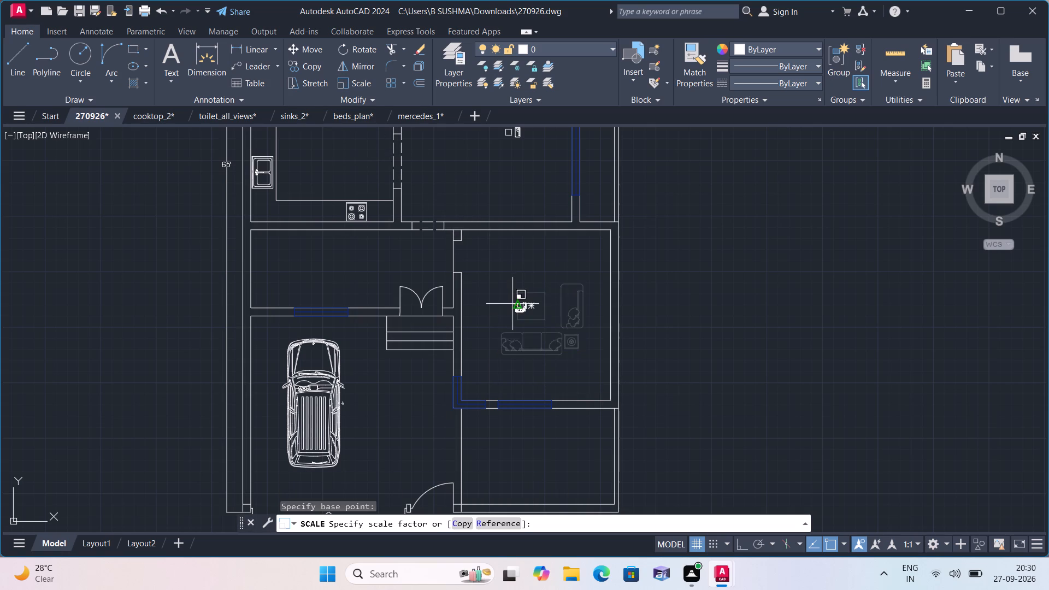
{"action": "left_click", "coordinate": [529, 355]}
Move the sofa set slightly up and left to centre it between the room's walls.
{"action": "scroll", "coordinate": [555, 350], "scroll_direction": "up", "scroll_amount": 3}
{"action": "scroll", "coordinate": [670, 423], "scroll_direction": "down", "scroll_amount": 2}
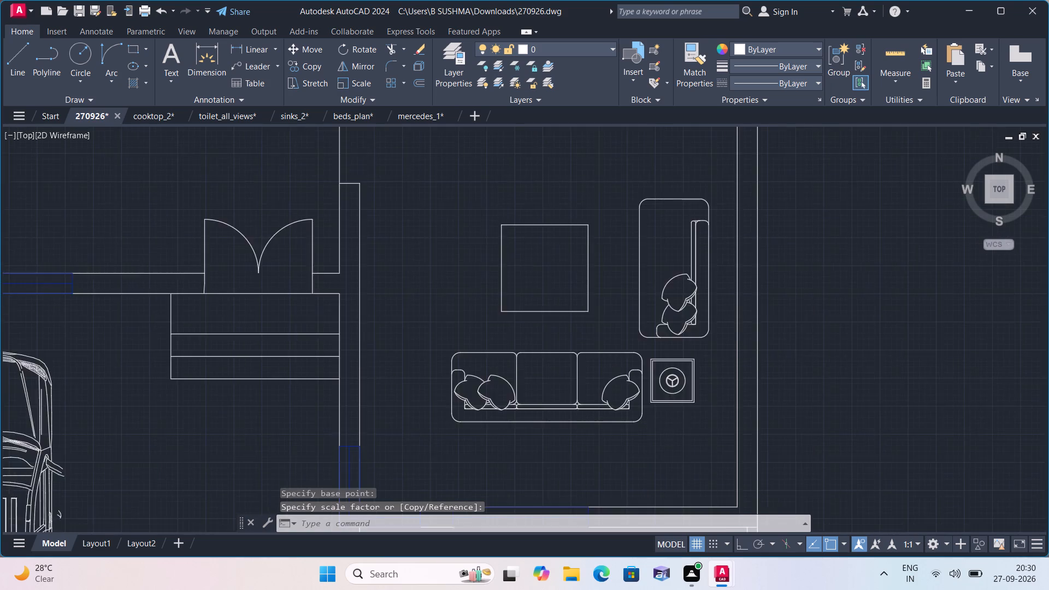
{"action": "left_click", "coordinate": [697, 434]}
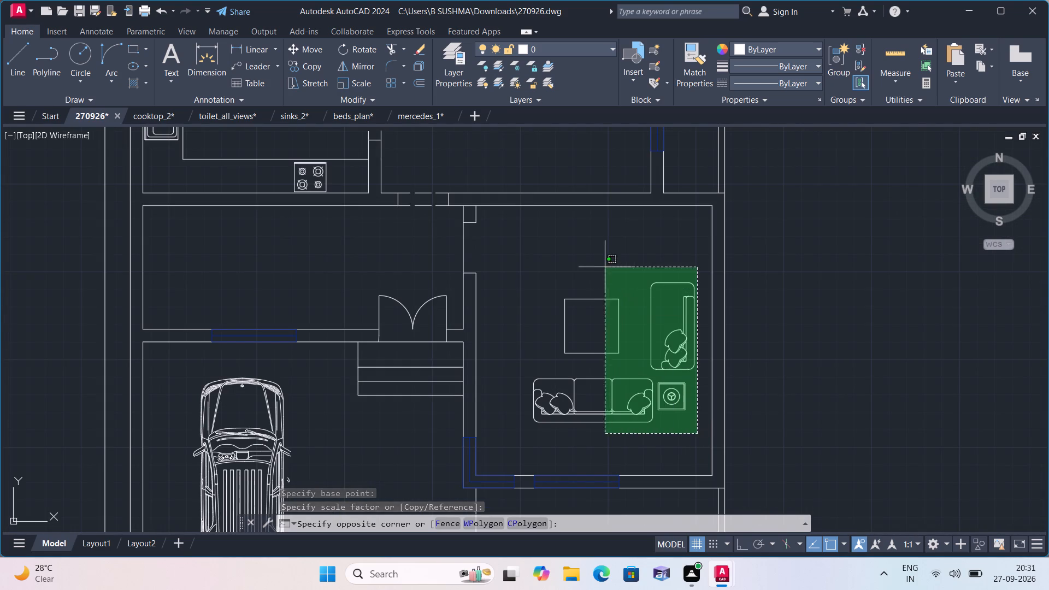
{"action": "left_click", "coordinate": [505, 259]}
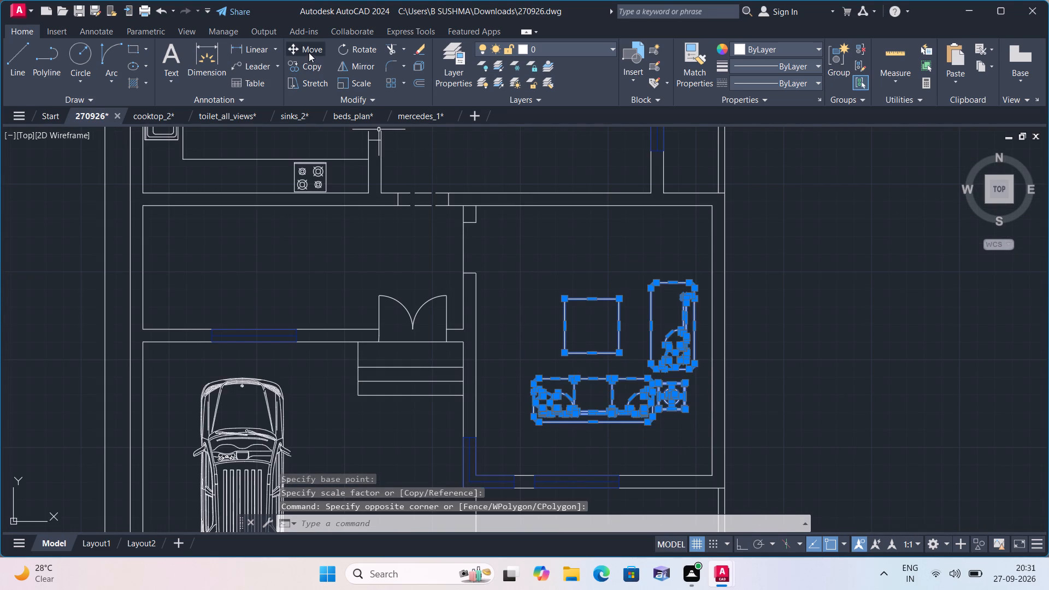
{"action": "left_click", "coordinate": [309, 52]}
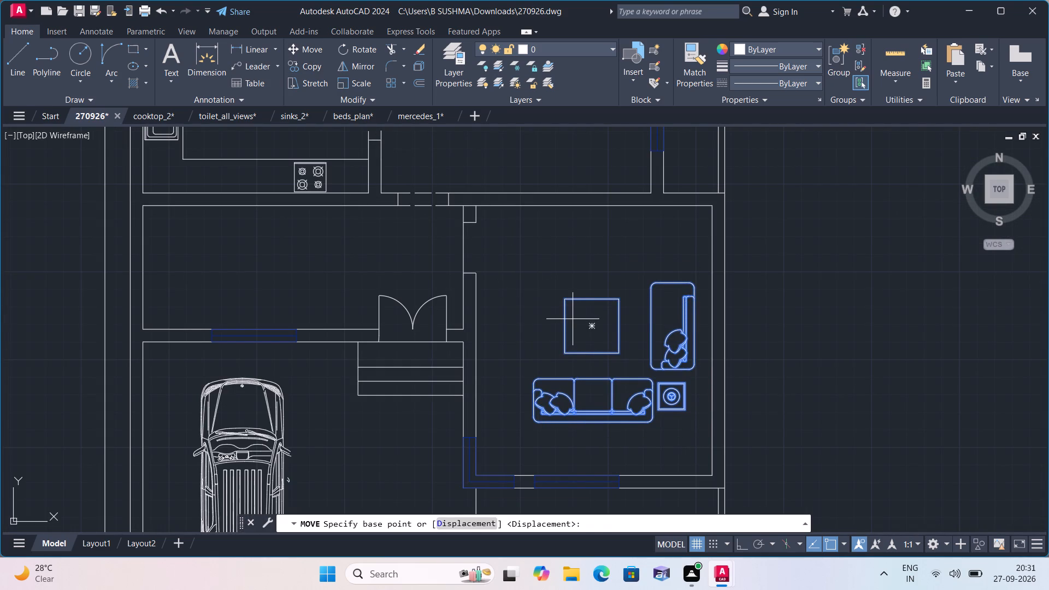
{"action": "left_click", "coordinate": [577, 318]}
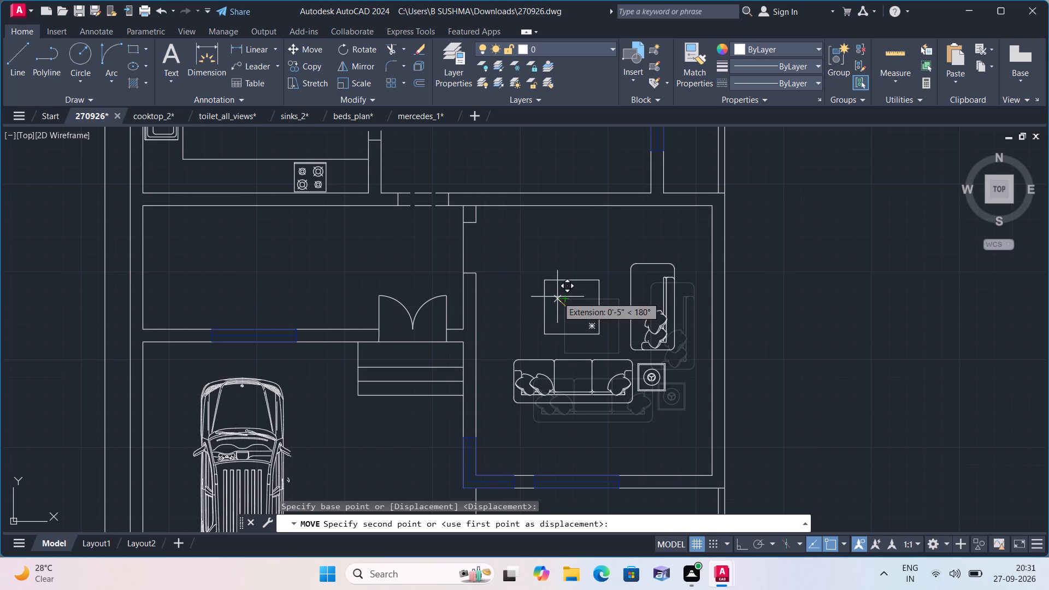
{"action": "left_click", "coordinate": [557, 297]}
Scale the lower-right room's sofa set up to about 1.3 times its size, using a base point inside the square table.
{"action": "scroll", "coordinate": [601, 365], "scroll_direction": "up", "scroll_amount": 1}
{"action": "left_click_drag", "start_coordinate": [721, 457], "coordinate": [721, 451]}
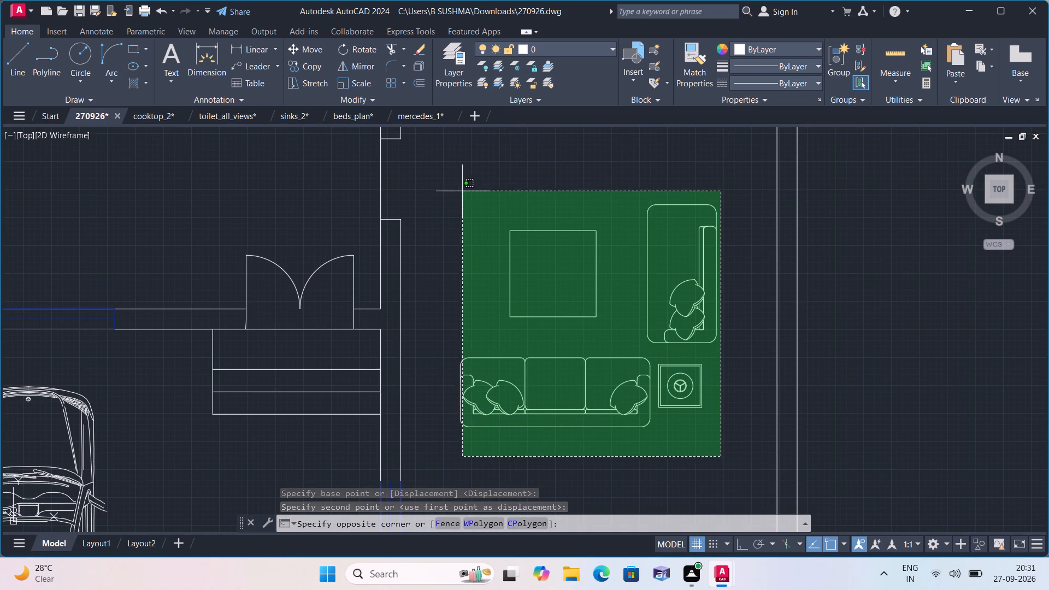
{"action": "left_click", "coordinate": [450, 178]}
{"action": "left_click", "coordinate": [357, 83]}
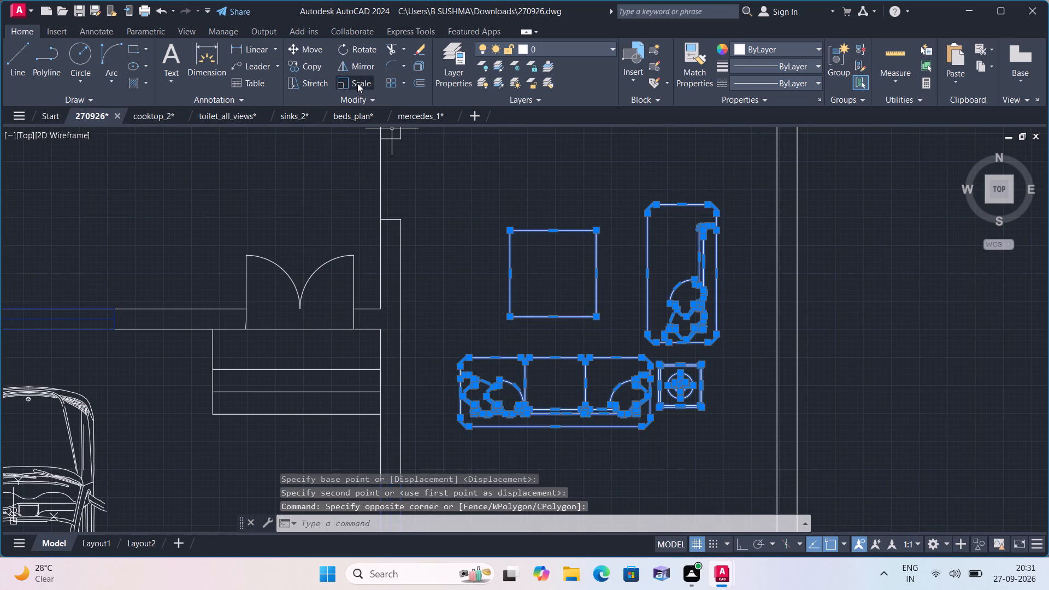
{"action": "left_click", "coordinate": [551, 261]}
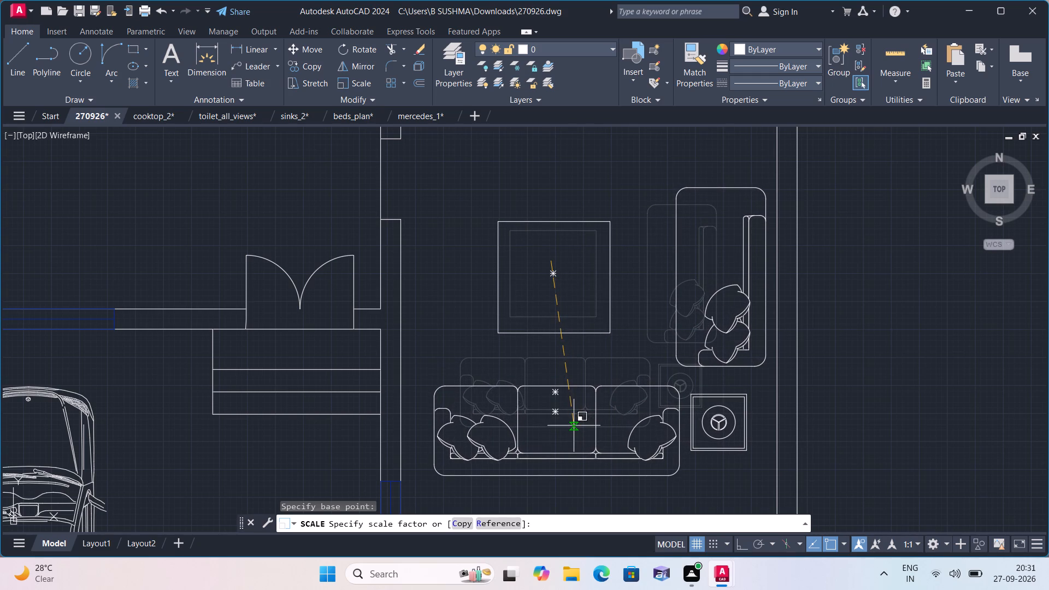
{"action": "left_click", "coordinate": [574, 426]}
Move the complete enlarged sofa set, including the side sofa's backrest lines, down and slightly left towards the room's lower wall.
{"action": "middle_click_drag", "start_coordinate": [588, 428], "coordinate": [532, 348]}
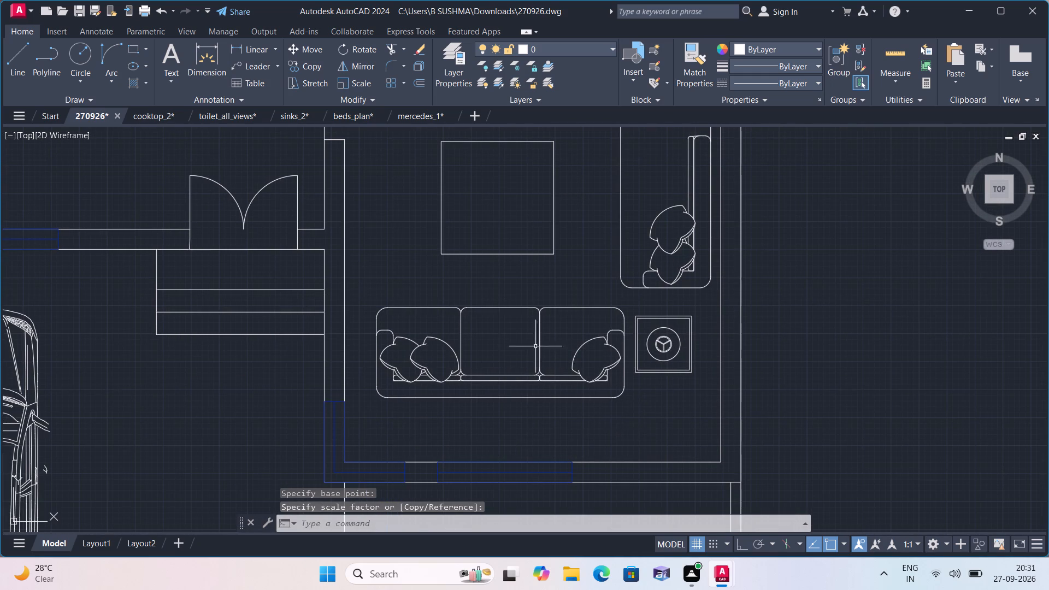
{"action": "left_click_drag", "start_coordinate": [653, 425], "coordinate": [642, 413]}
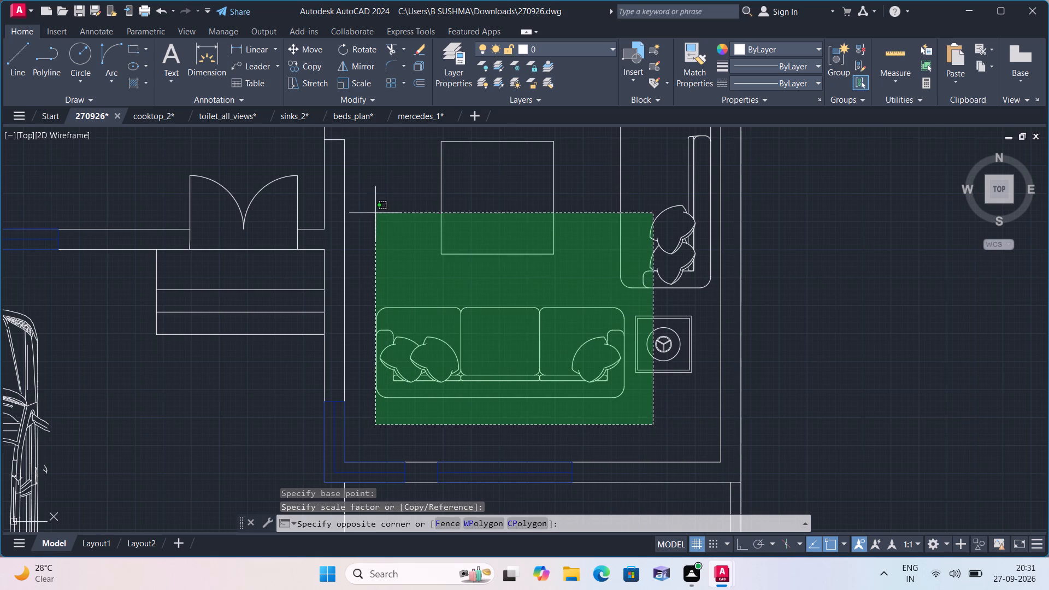
{"action": "left_click", "coordinate": [369, 180]}
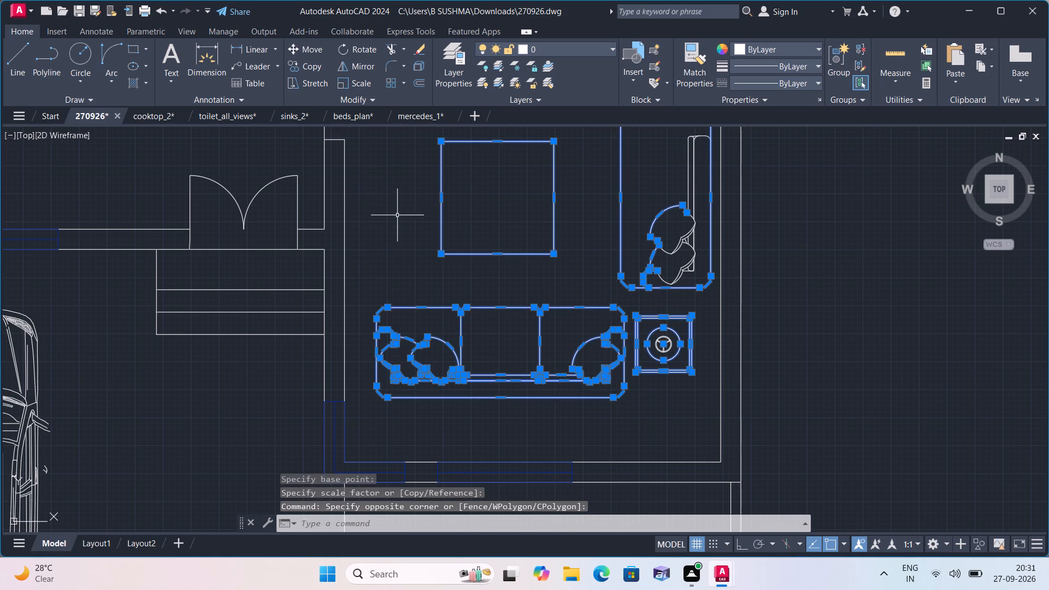
{"action": "middle_click_drag", "start_coordinate": [397, 215], "coordinate": [396, 259]}
{"action": "scroll", "coordinate": [393, 233], "scroll_direction": "down", "scroll_amount": 1}
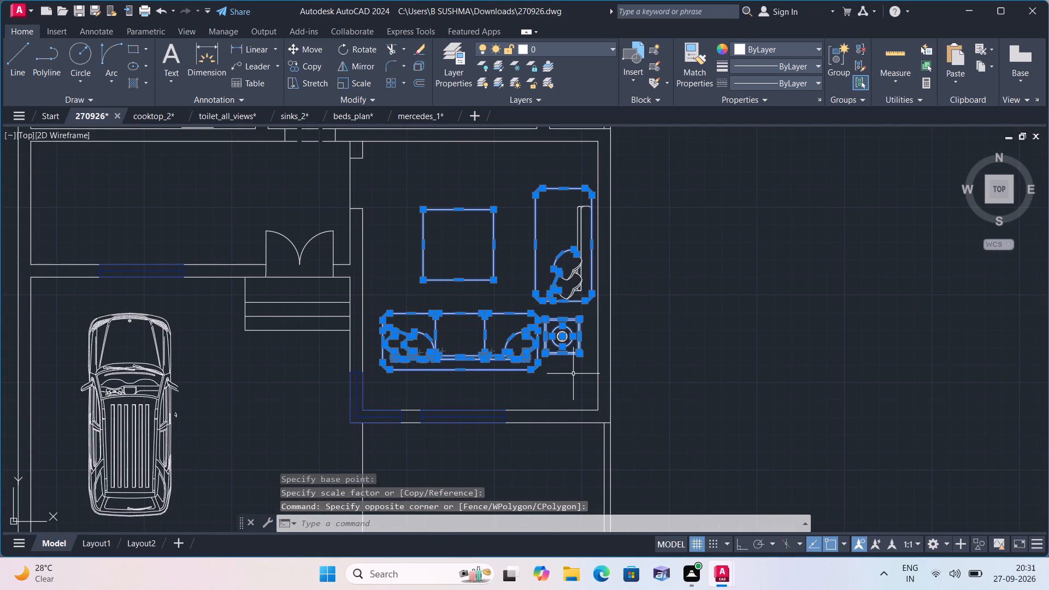
{"action": "left_click", "coordinate": [580, 373]}
{"action": "left_click", "coordinate": [504, 171]}
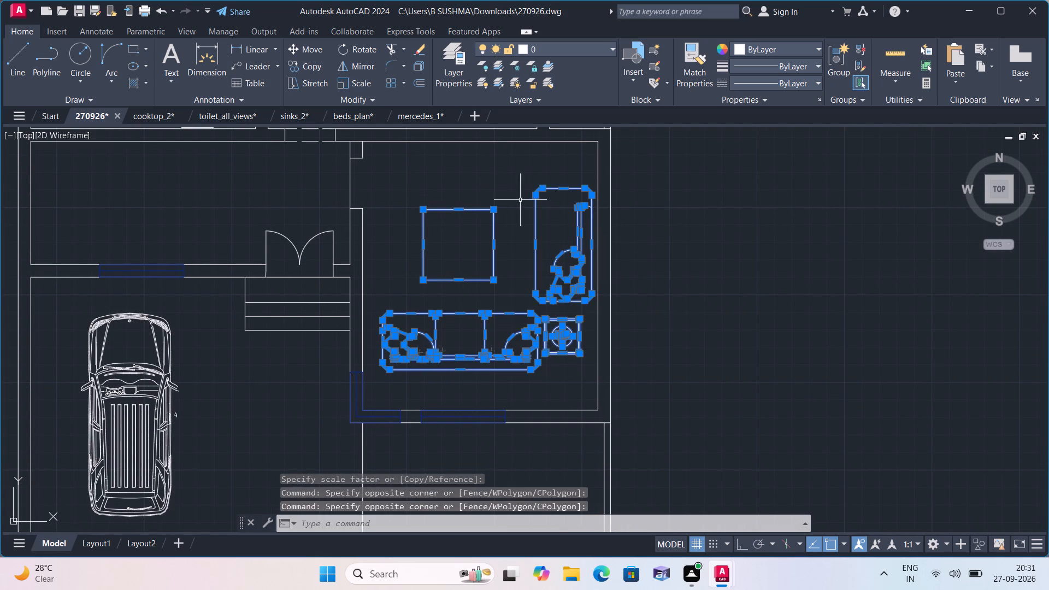
{"action": "scroll", "coordinate": [523, 209], "scroll_direction": "up", "scroll_amount": 2}
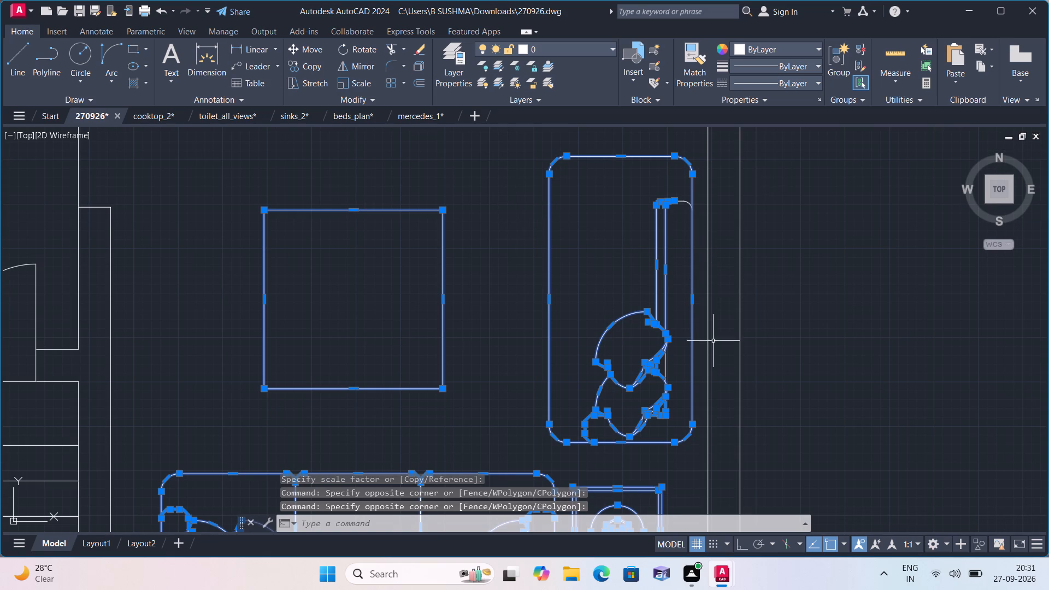
{"action": "left_click", "coordinate": [674, 464]}
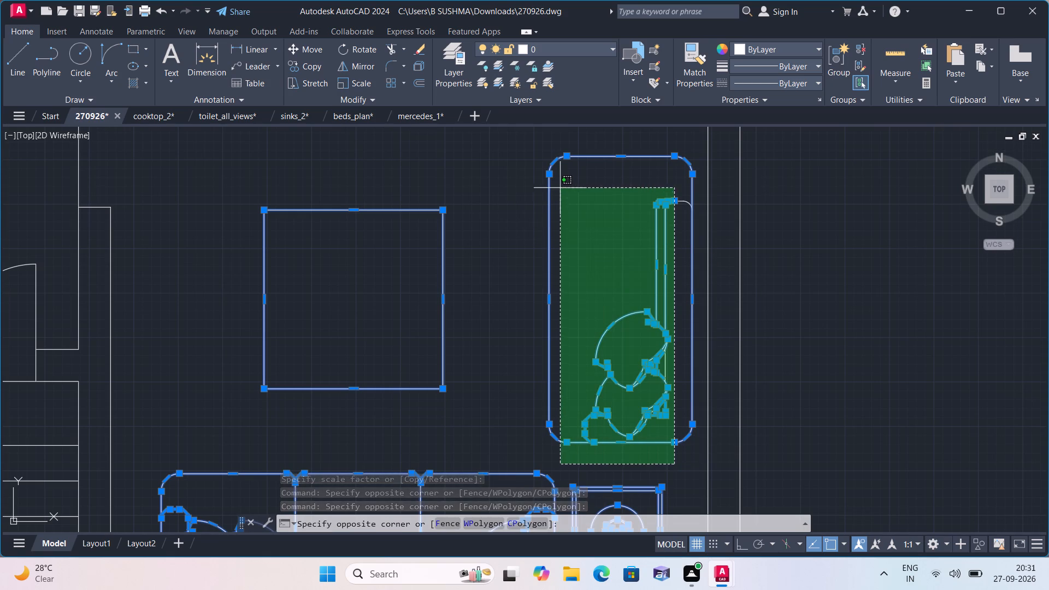
{"action": "left_click", "coordinate": [554, 158]}
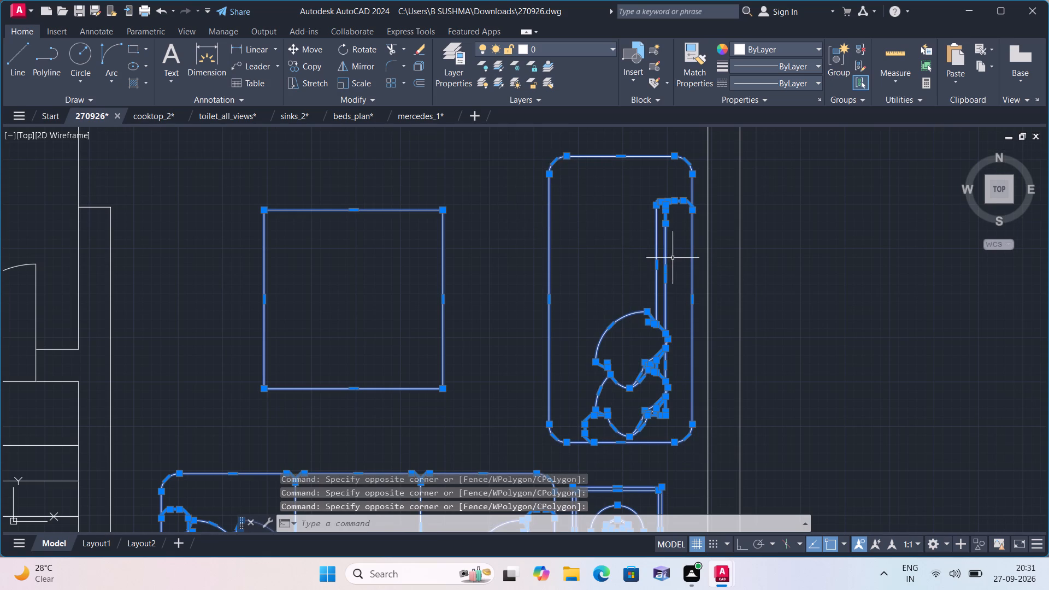
{"action": "left_click", "coordinate": [677, 258]}
{"action": "left_click", "coordinate": [540, 168]}
{"action": "scroll", "coordinate": [694, 239], "scroll_direction": "up", "scroll_amount": 3}
{"action": "left_click", "coordinate": [703, 233]}
{"action": "middle_click_drag", "start_coordinate": [702, 236], "coordinate": [699, 243]}
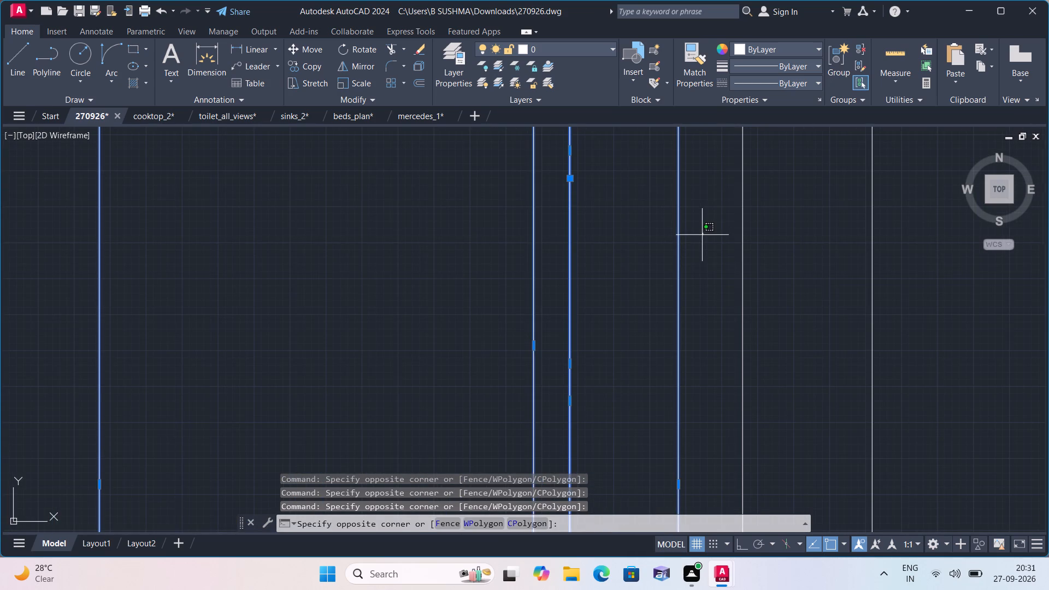
{"action": "middle_click_drag", "start_coordinate": [699, 243], "coordinate": [709, 324]}
{"action": "scroll", "coordinate": [709, 326], "scroll_direction": "down", "scroll_amount": 1}
{"action": "left_click", "coordinate": [710, 323]}
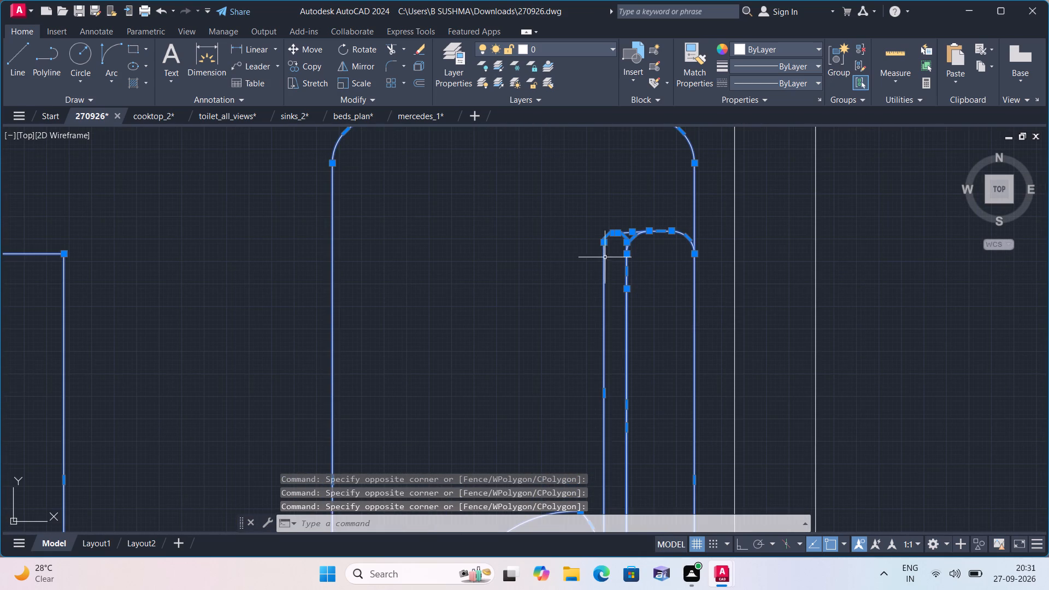
{"action": "left_click", "coordinate": [715, 315]}
{"action": "left_click", "coordinate": [427, 185]}
{"action": "scroll", "coordinate": [423, 185], "scroll_direction": "down", "scroll_amount": 3}
{"action": "middle_click_drag", "start_coordinate": [438, 234], "coordinate": [457, 213]}
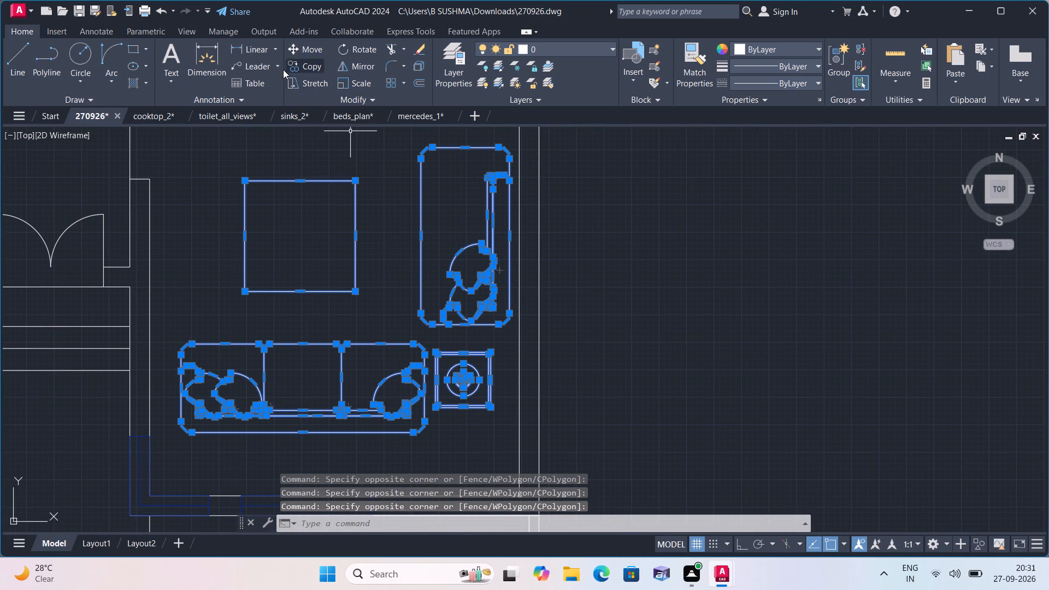
{"action": "left_click", "coordinate": [303, 55]}
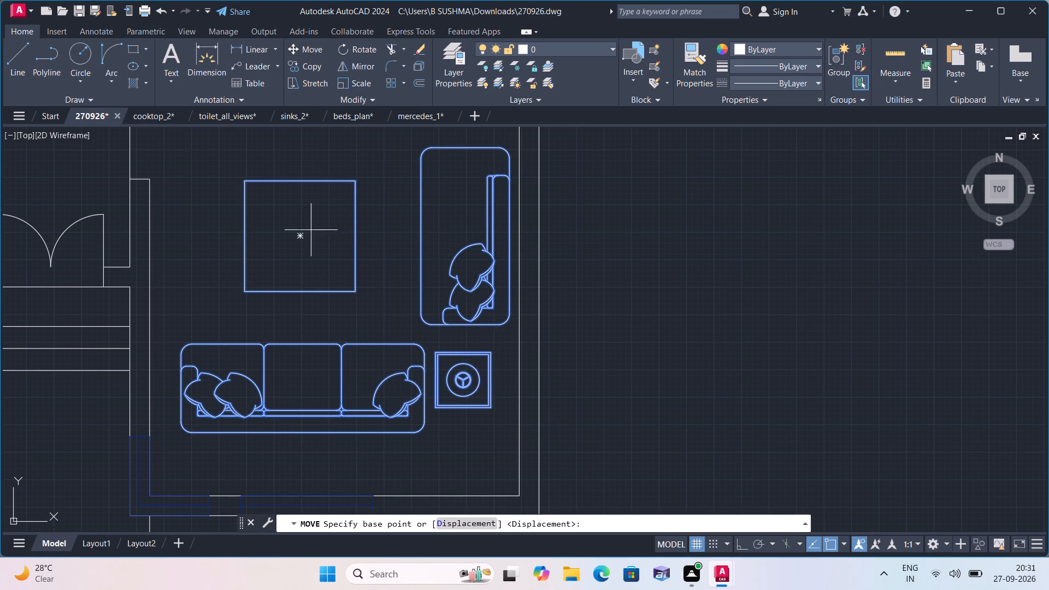
{"action": "left_click", "coordinate": [298, 236]}
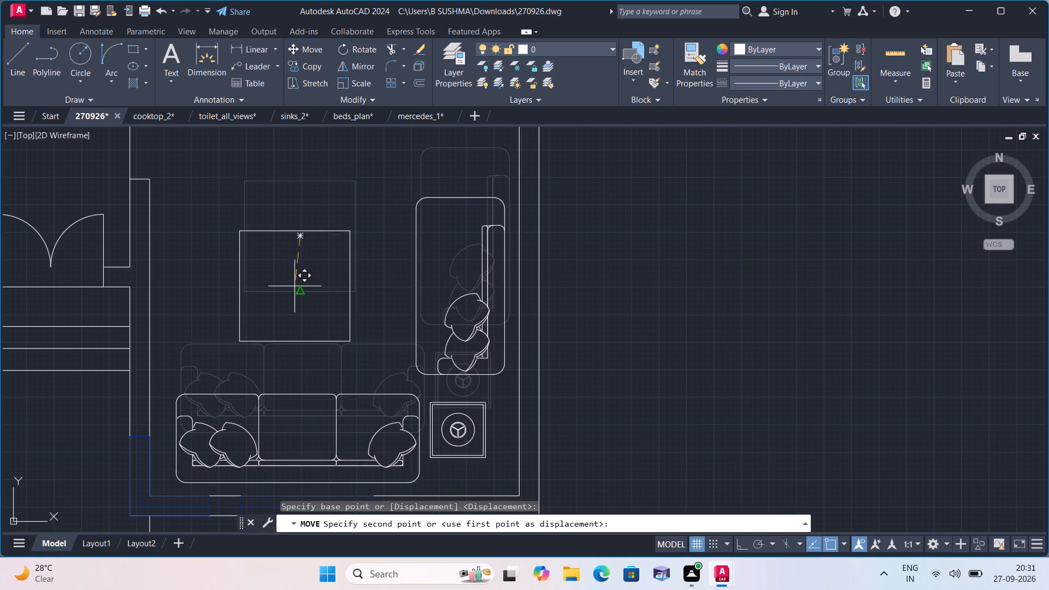
{"action": "left_click", "coordinate": [294, 287]}
Move the small sofa set in the middle room down and left, towards the room's centre.
{"action": "scroll", "coordinate": [296, 267], "scroll_direction": "down", "scroll_amount": 2}
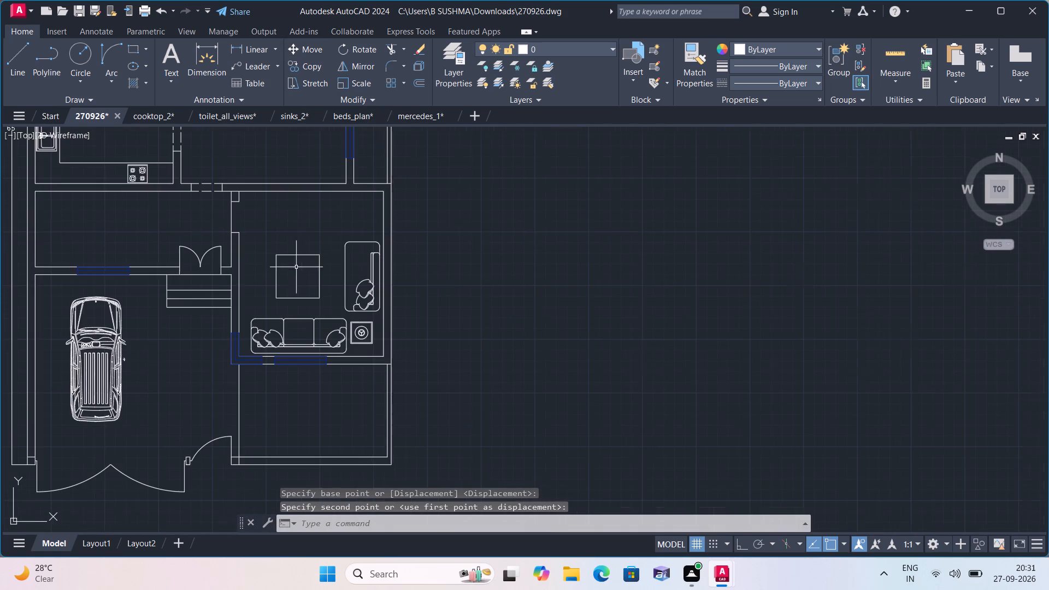
{"action": "middle_click_drag", "start_coordinate": [300, 232], "coordinate": [515, 459]}
{"action": "middle_click_drag", "start_coordinate": [467, 344], "coordinate": [468, 357]}
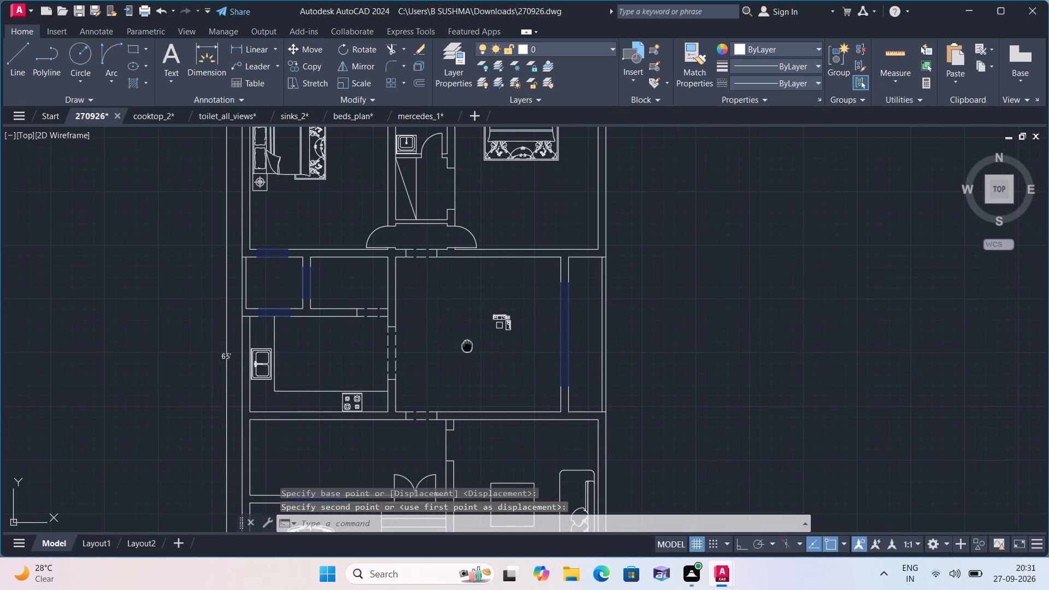
{"action": "middle_click_drag", "start_coordinate": [468, 357], "coordinate": [469, 365]}
{"action": "scroll", "coordinate": [520, 368], "scroll_direction": "up", "scroll_amount": 2}
{"action": "left_click", "coordinate": [520, 368]}
{"action": "left_click", "coordinate": [420, 247]}
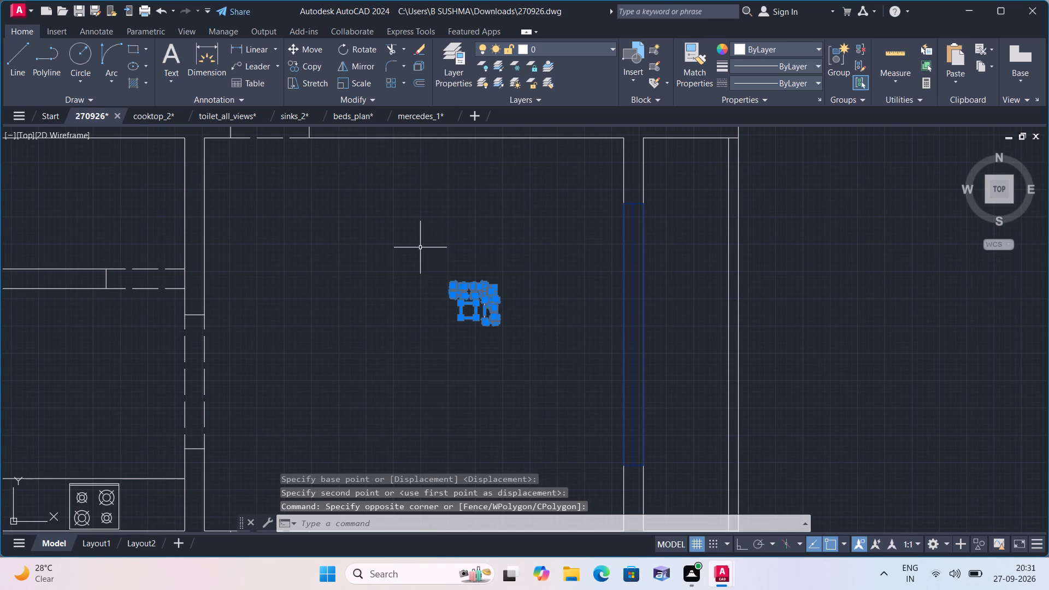
{"action": "left_click", "coordinate": [302, 50]}
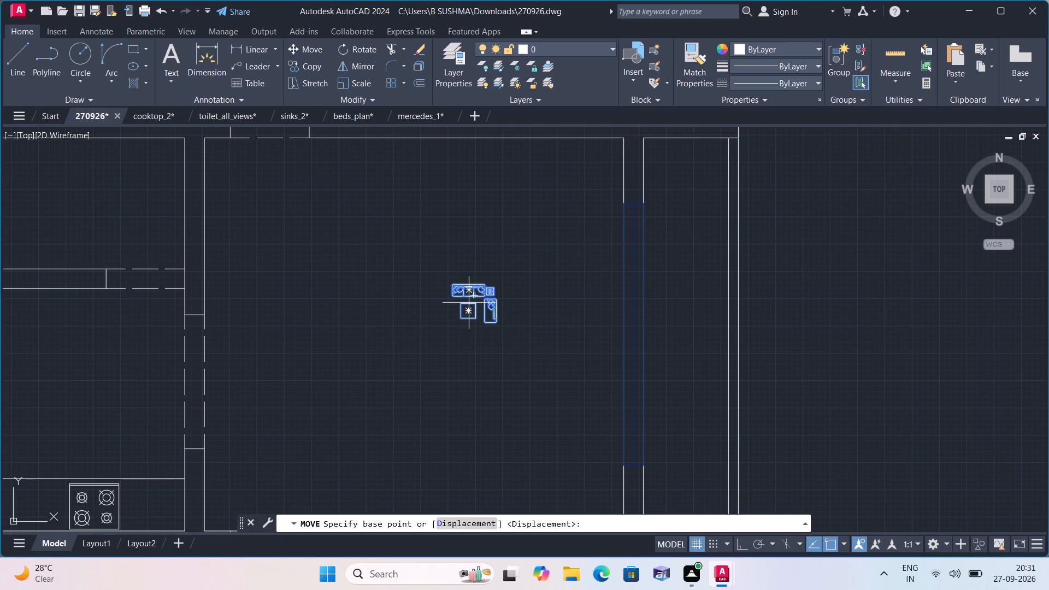
{"action": "left_click", "coordinate": [469, 303]}
{"action": "left_click", "coordinate": [425, 359]}
Scale the middle room's small sofa set up to about four times its size, from a base point just above the long sofa.
{"action": "left_click_drag", "start_coordinate": [481, 438], "coordinate": [475, 423]}
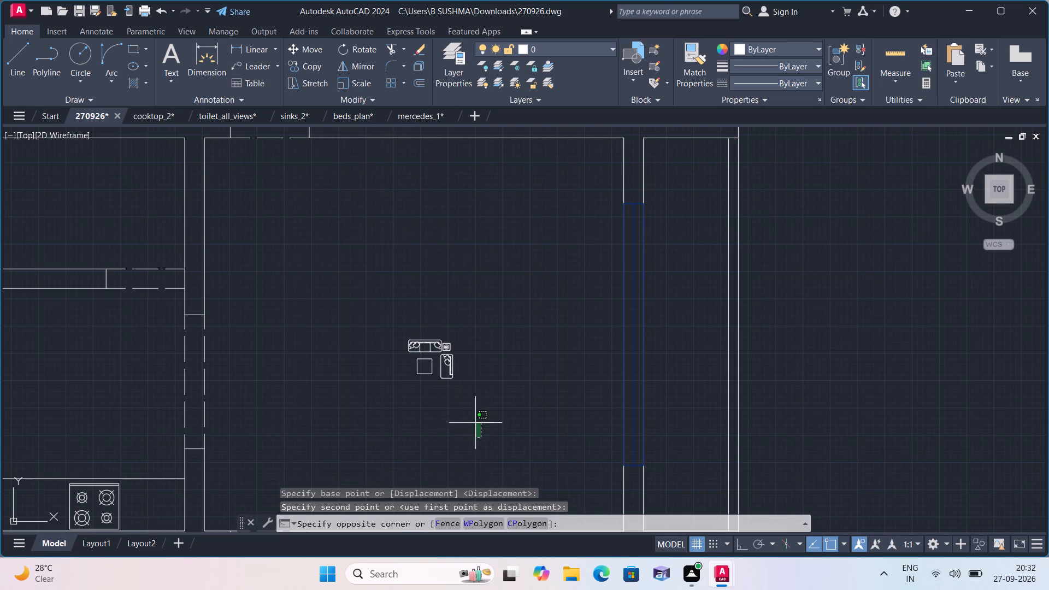
{"action": "left_click", "coordinate": [375, 288]}
{"action": "left_click", "coordinate": [360, 82]}
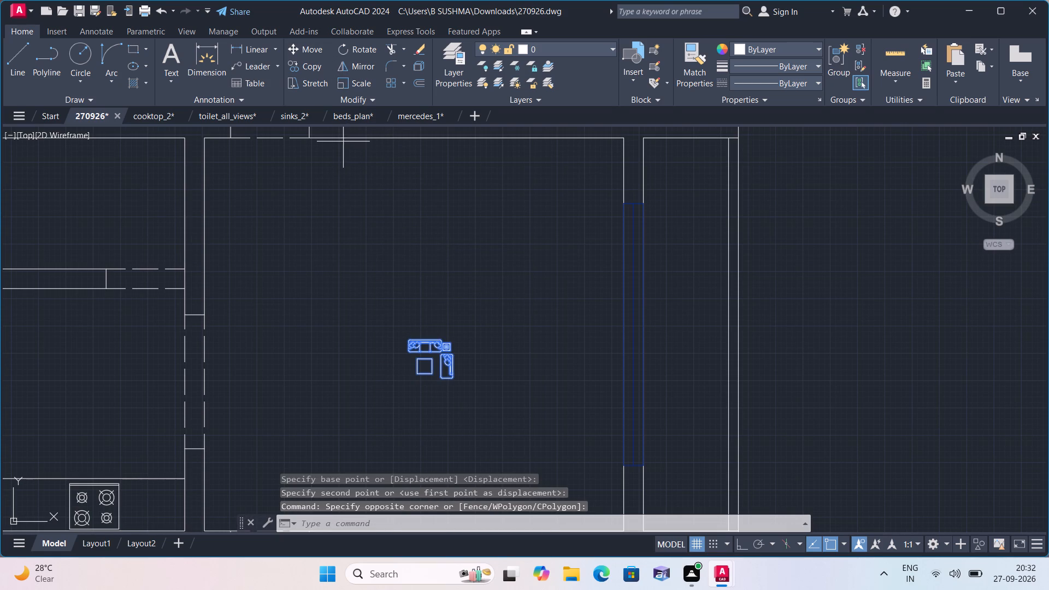
{"action": "left_click", "coordinate": [423, 332]}
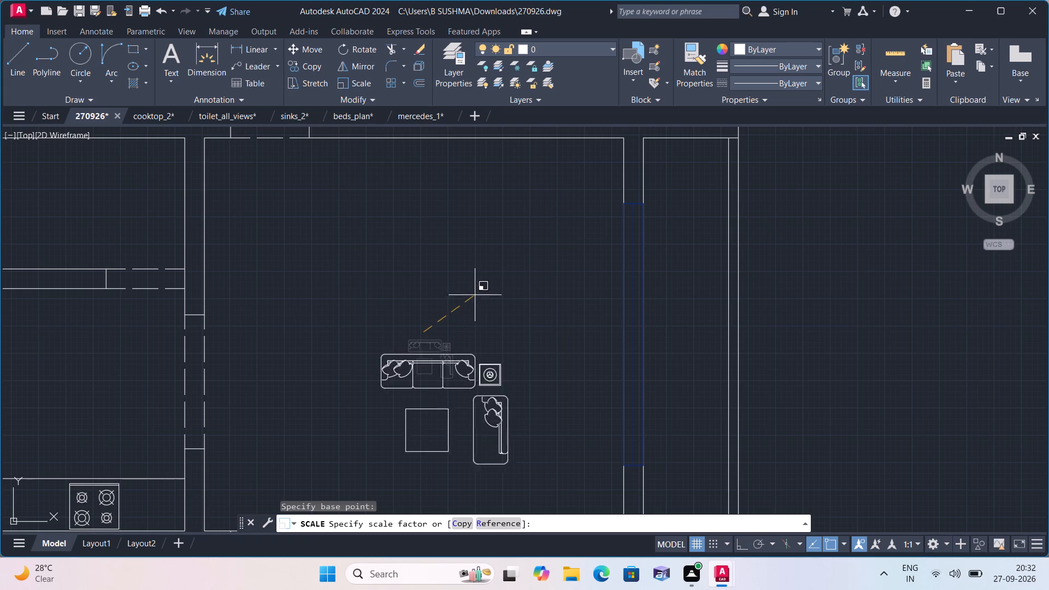
{"action": "left_click", "coordinate": [485, 261]}
Move the complete enlarged sofa set up and slightly left, away from the middle room's lower wall.
{"action": "middle_click_drag", "start_coordinate": [501, 269], "coordinate": [594, 210]}
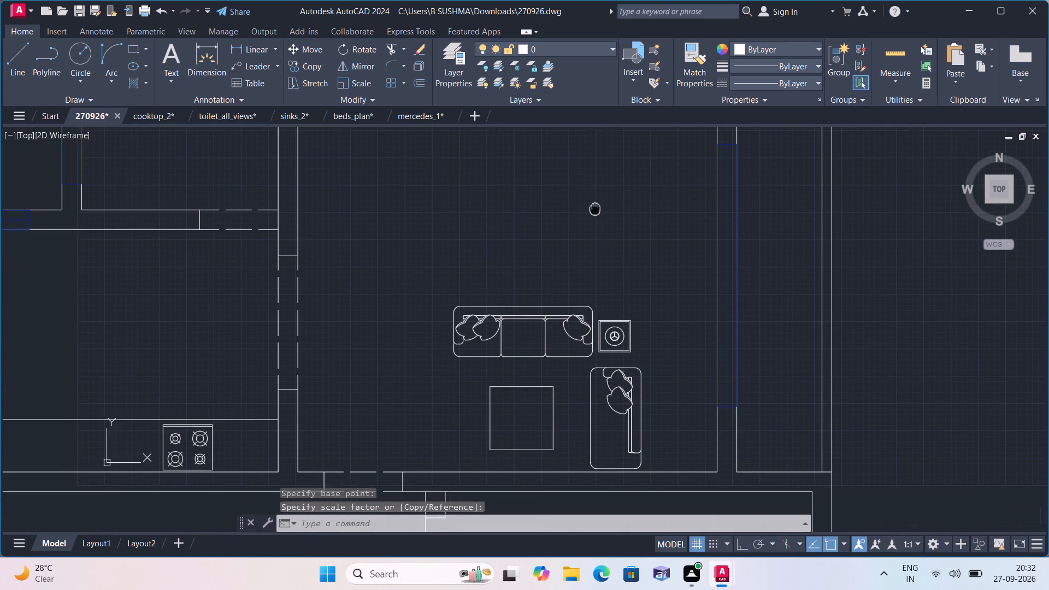
{"action": "scroll", "coordinate": [652, 467], "scroll_direction": "up", "scroll_amount": 1}
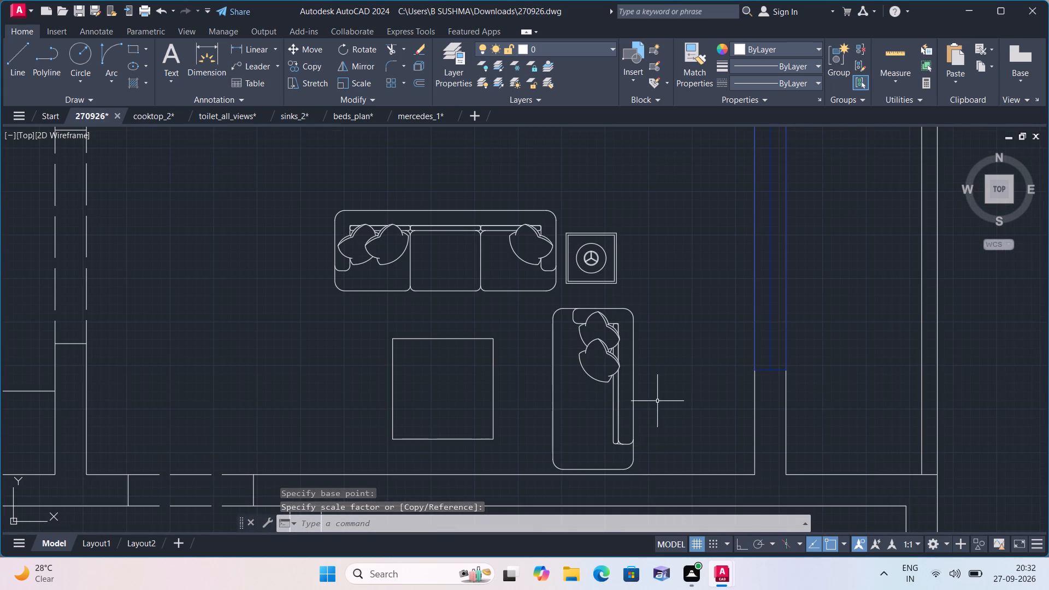
{"action": "scroll", "coordinate": [661, 367], "scroll_direction": "up", "scroll_amount": 1}
{"action": "left_click", "coordinate": [667, 409]}
{"action": "scroll", "coordinate": [294, 200], "scroll_direction": "down", "scroll_amount": 2}
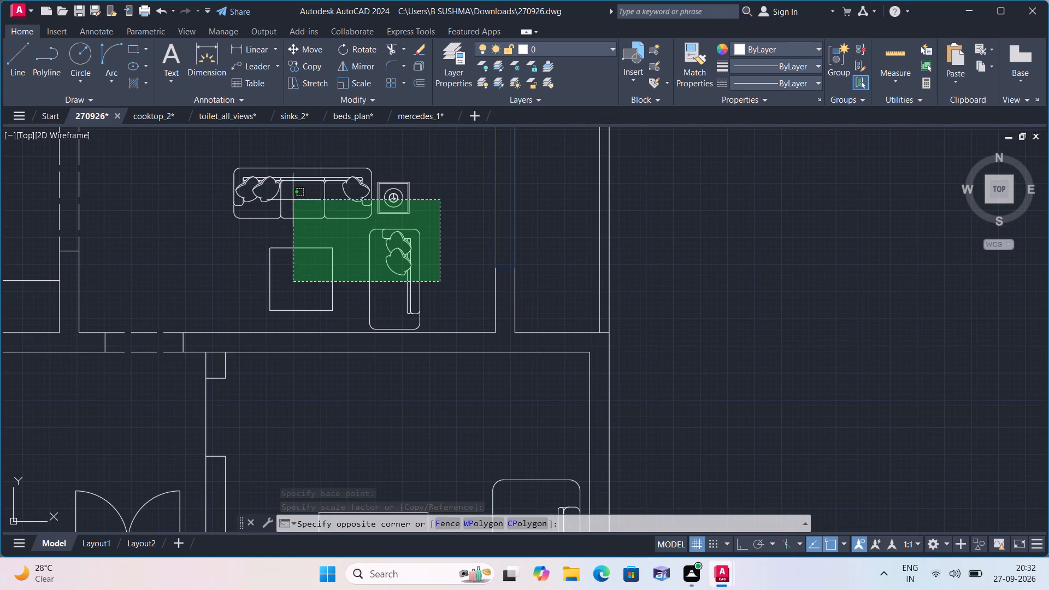
{"action": "left_click", "coordinate": [202, 139]}
{"action": "scroll", "coordinate": [301, 278], "scroll_direction": "up", "scroll_amount": 1}
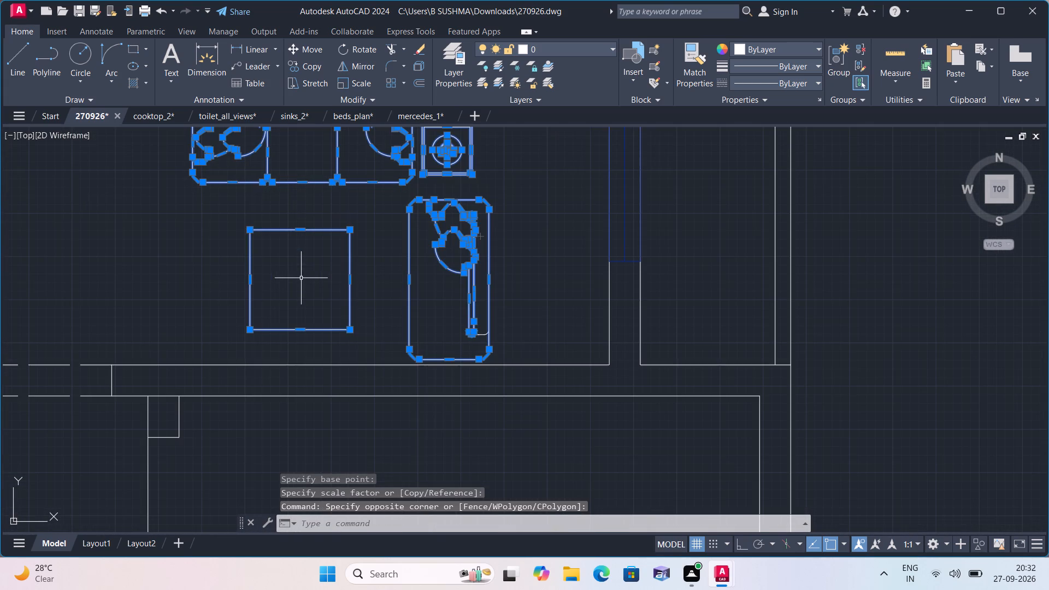
{"action": "scroll", "coordinate": [423, 324], "scroll_direction": "up", "scroll_amount": 2}
{"action": "left_click", "coordinate": [646, 377]}
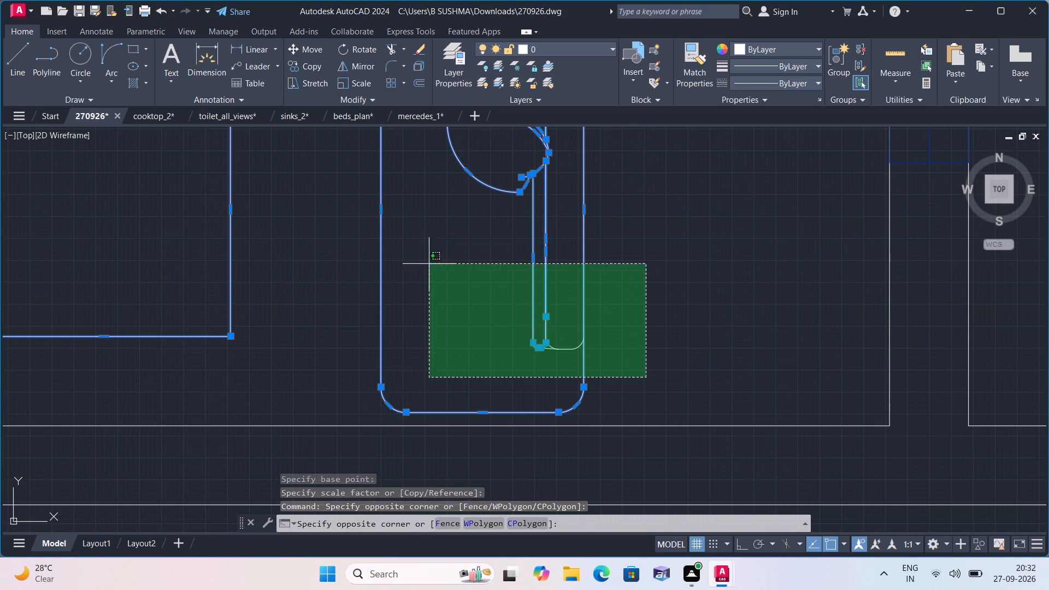
{"action": "left_click", "coordinate": [392, 241]}
{"action": "scroll", "coordinate": [392, 241], "scroll_direction": "down", "scroll_amount": 2}
{"action": "middle_click_drag", "start_coordinate": [321, 212], "coordinate": [383, 323]}
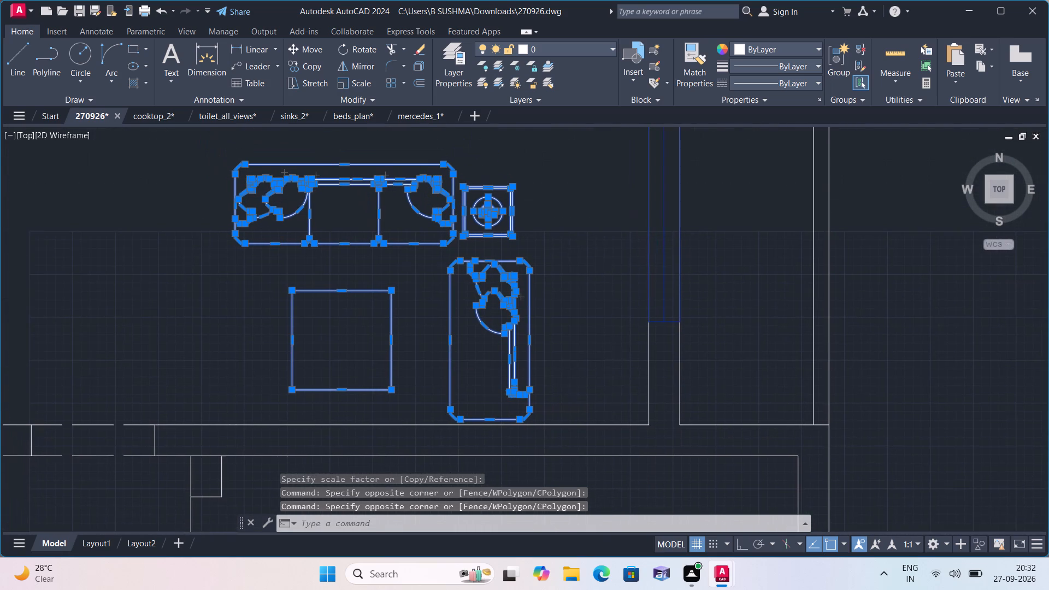
{"action": "left_click", "coordinate": [302, 48]}
{"action": "left_click_drag", "start_coordinate": [384, 253], "coordinate": [383, 247]}
{"action": "middle_click_drag", "start_coordinate": [369, 163], "coordinate": [427, 315]}
{"action": "scroll", "coordinate": [369, 163], "scroll_direction": "down", "scroll_amount": 1}
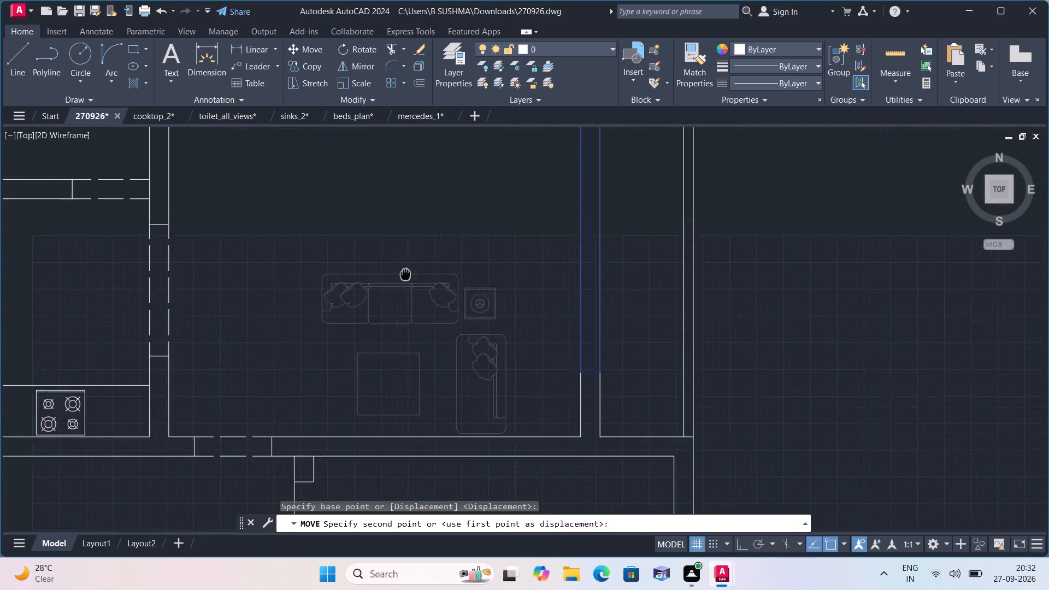
{"action": "middle_click_drag", "start_coordinate": [427, 315], "coordinate": [439, 341]}
{"action": "left_click", "coordinate": [418, 252]}
Scale the middle room's sofa set up to about 1.7 times its size, using a base point on the long sofa.
{"action": "middle_click_drag", "start_coordinate": [420, 244], "coordinate": [424, 287]}
{"action": "scroll", "coordinate": [427, 288], "scroll_direction": "down", "scroll_amount": 1}
{"action": "left_click_drag", "start_coordinate": [505, 401], "coordinate": [505, 391]}
{"action": "left_click", "coordinate": [355, 231]}
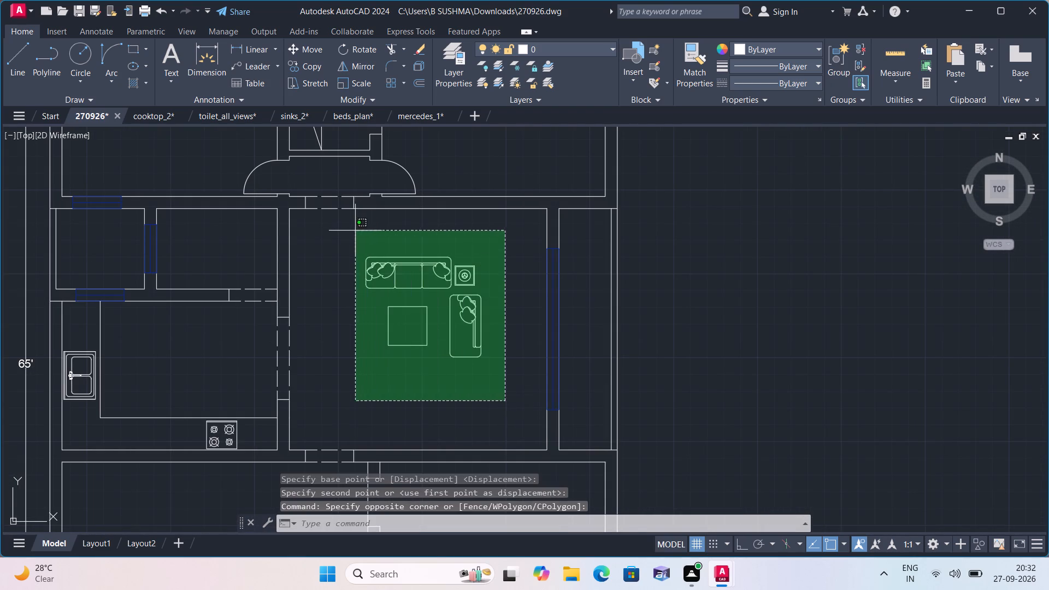
{"action": "left_click", "coordinate": [357, 85]}
{"action": "left_click_drag", "start_coordinate": [415, 265], "coordinate": [417, 273]}
{"action": "left_click", "coordinate": [439, 358]}
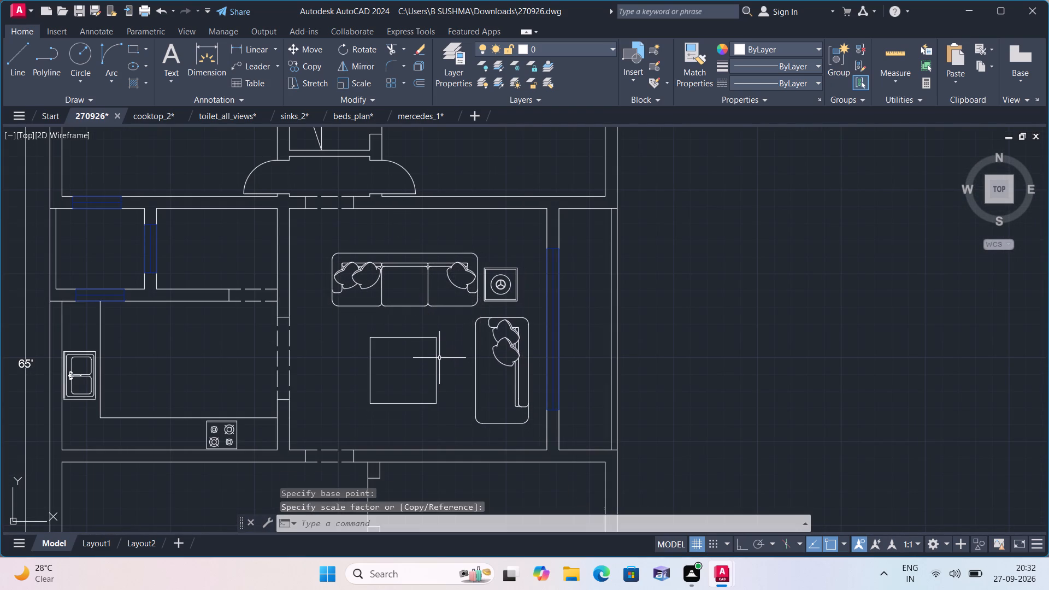
Move the complete sofa set in the middle room slightly up, keeping it clear of the walls.
{"action": "left_click", "coordinate": [534, 441]}
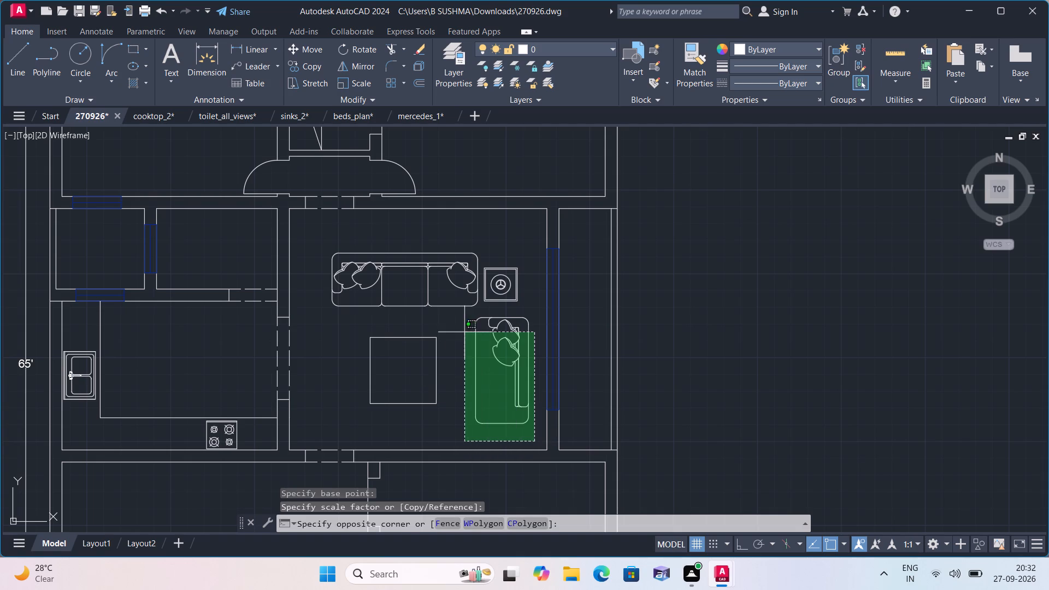
{"action": "left_click", "coordinate": [326, 237]}
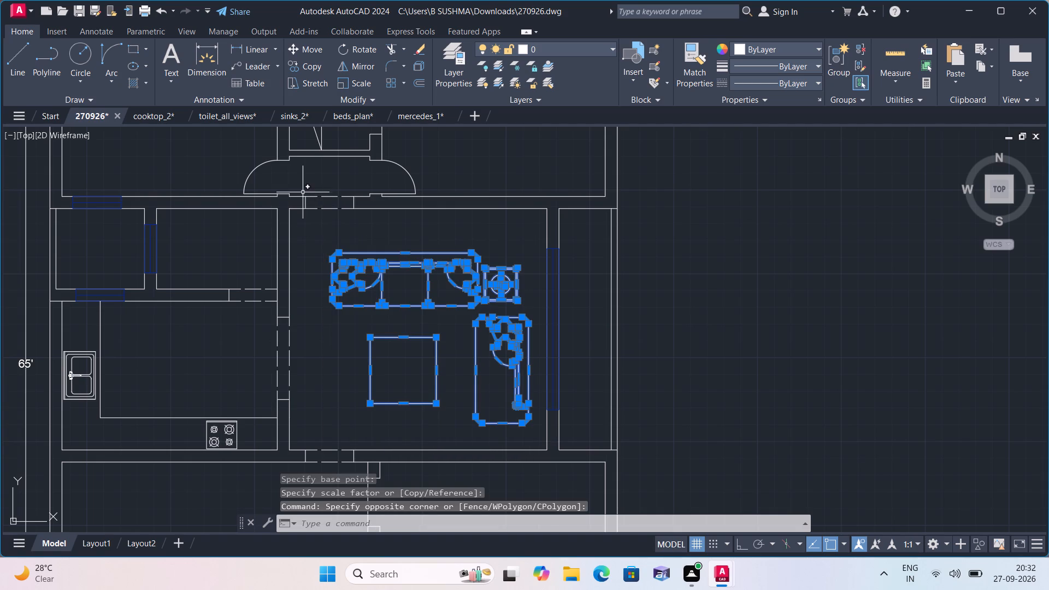
{"action": "left_click", "coordinate": [313, 49]}
{"action": "left_click", "coordinate": [422, 316]}
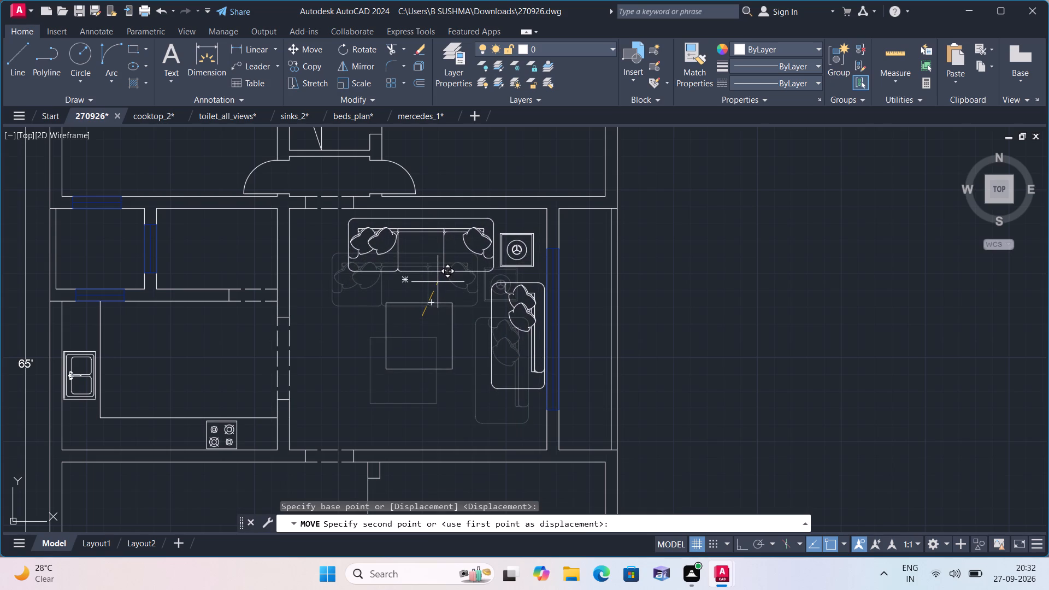
{"action": "left_click", "coordinate": [422, 298]}
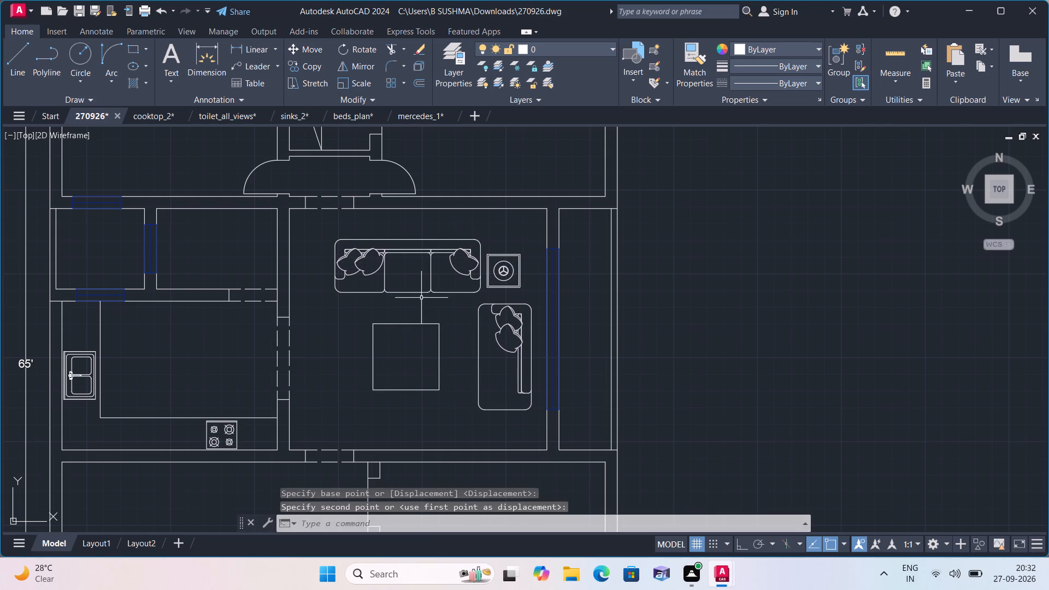
Scale the middle room's sofa set down to about 0.8 times its size, using a base point inside the square table.
{"action": "left_click", "coordinate": [531, 419]}
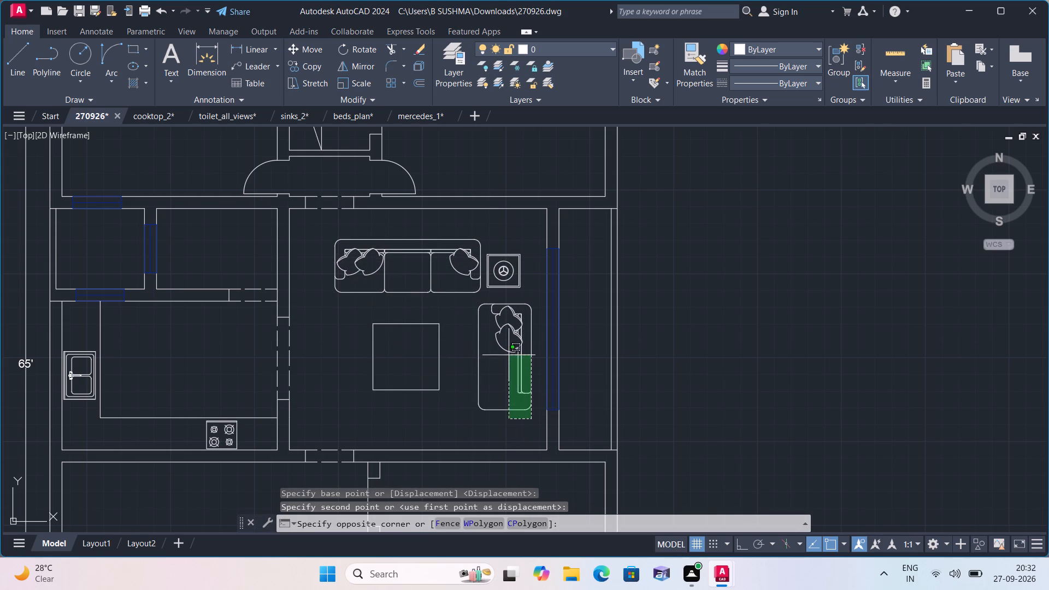
{"action": "left_click", "coordinate": [310, 228]}
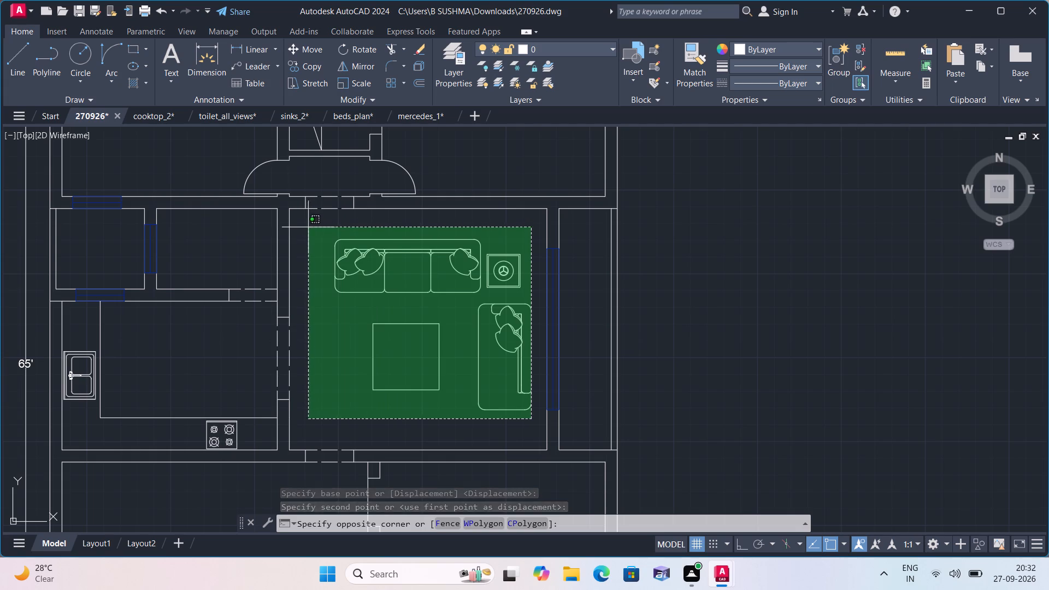
{"action": "left_click", "coordinate": [368, 87]}
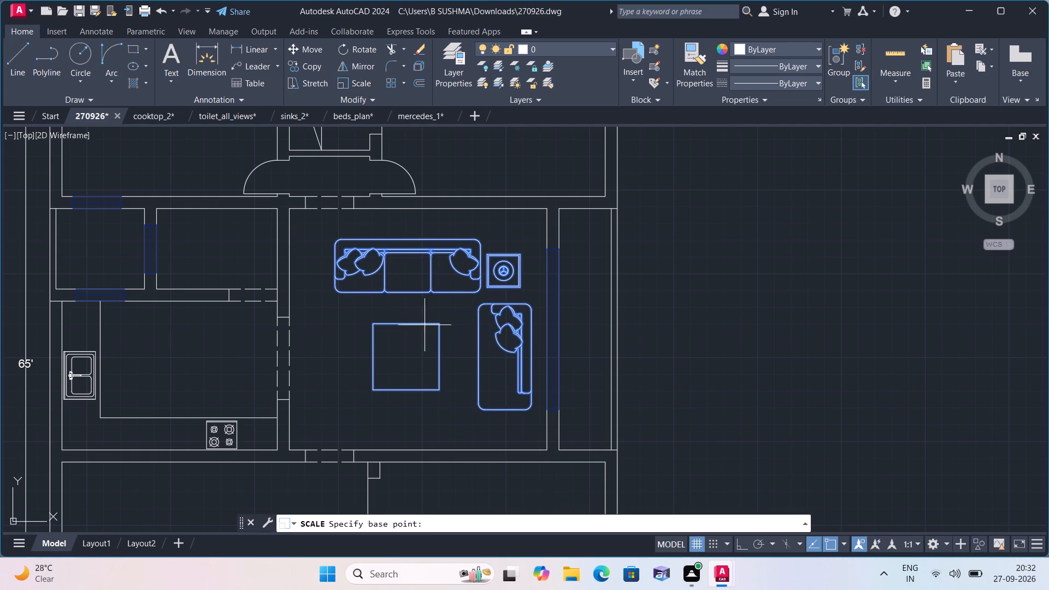
{"action": "left_click", "coordinate": [405, 346]}
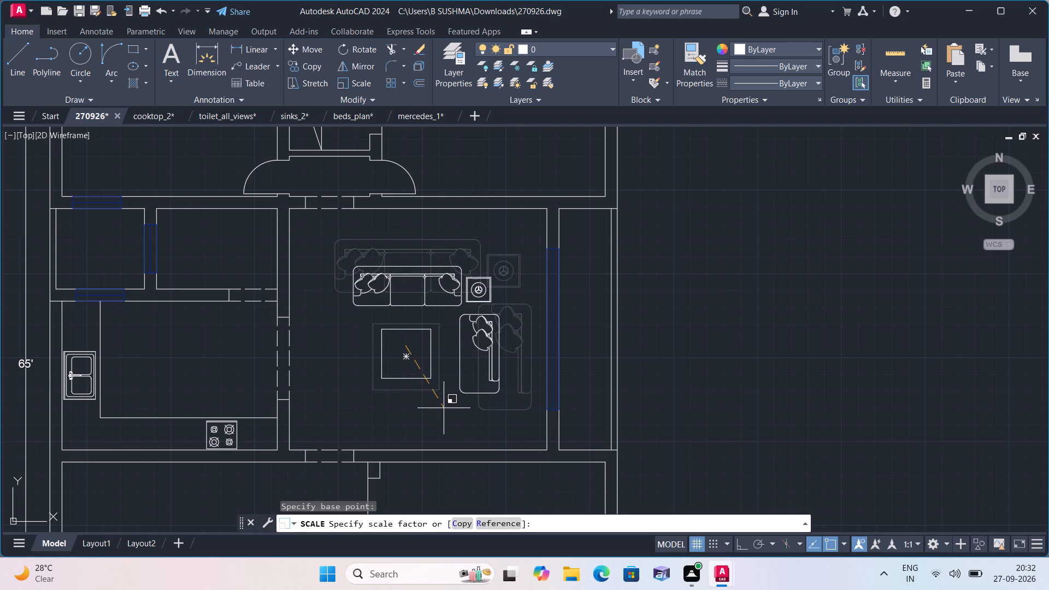
{"action": "left_click", "coordinate": [446, 412]}
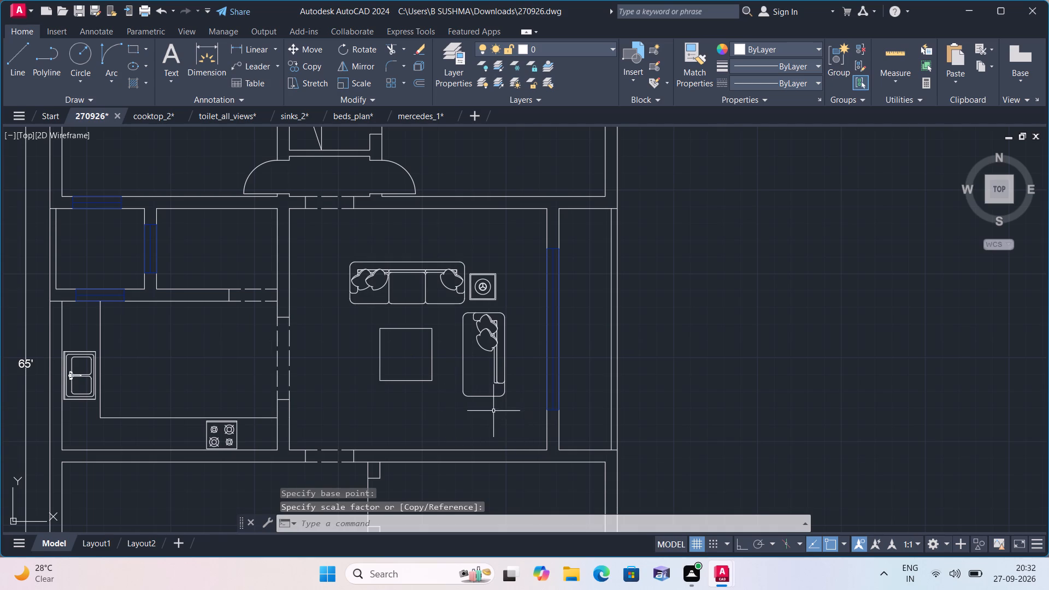
Move the reduced sofa set up and right into the middle room's upper-right corner, near the window wall.
{"action": "left_click_drag", "start_coordinate": [522, 421], "coordinate": [521, 412]}
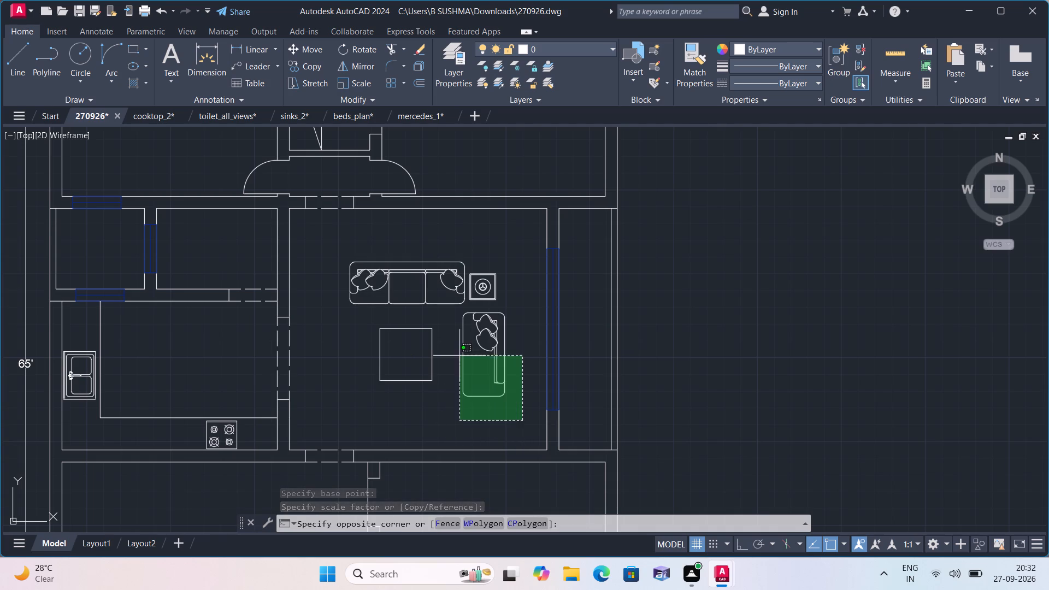
{"action": "left_click", "coordinate": [314, 233]}
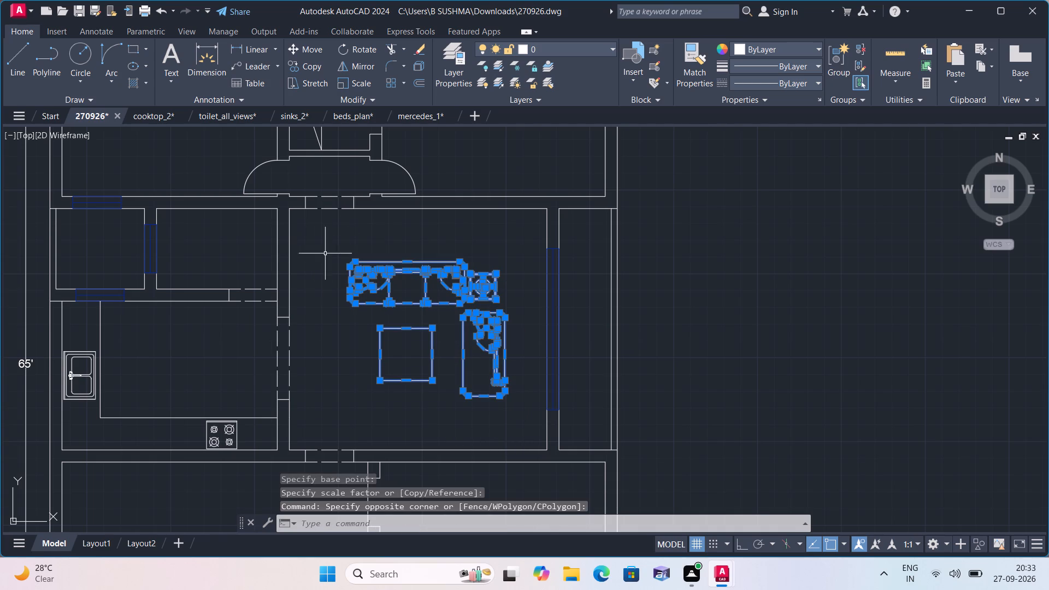
{"action": "left_click", "coordinate": [310, 51]}
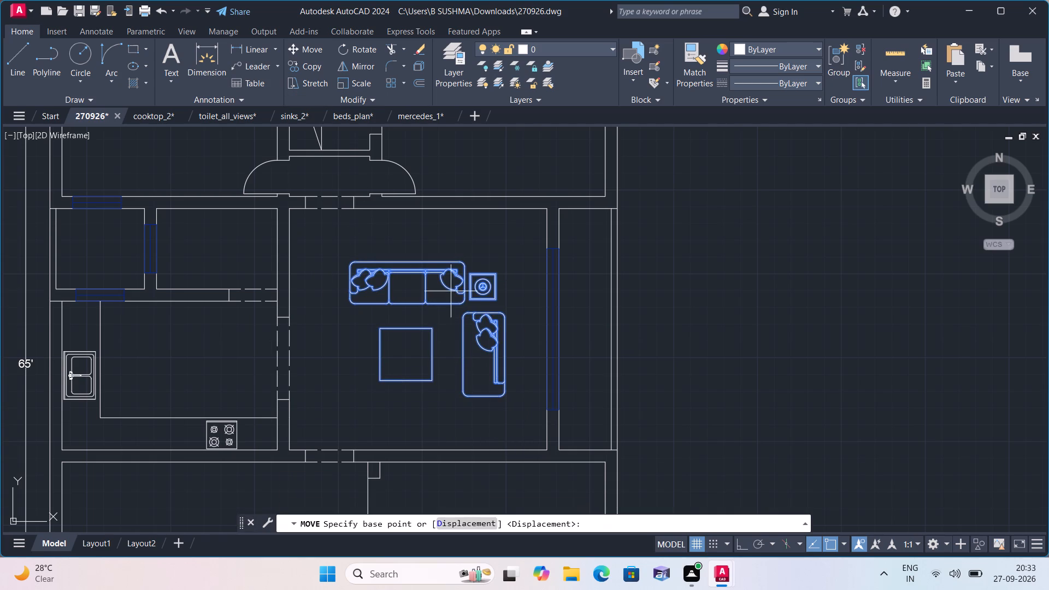
{"action": "left_click", "coordinate": [455, 302]}
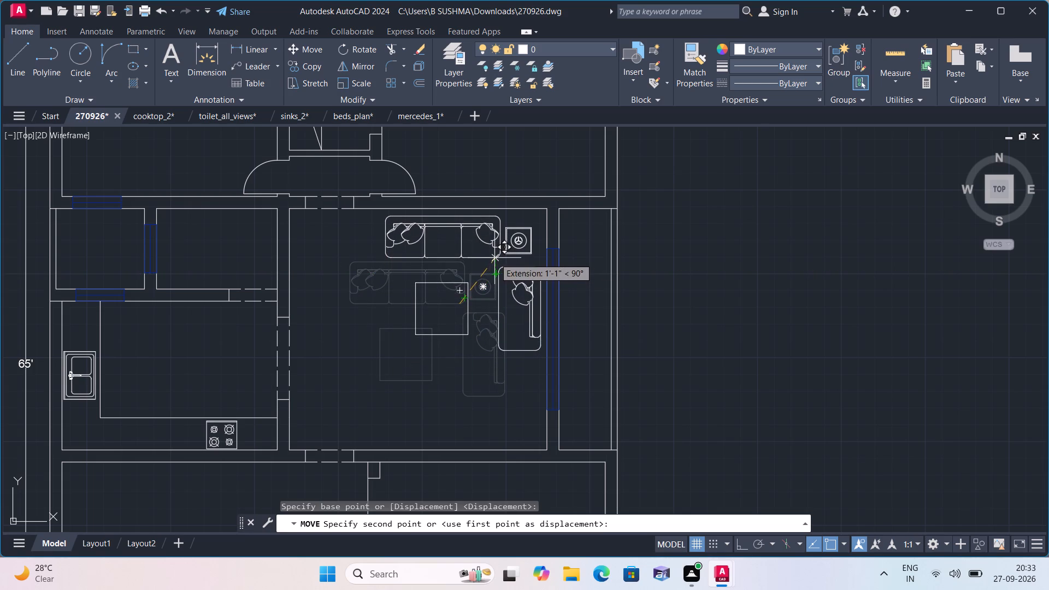
{"action": "left_click", "coordinate": [494, 258]}
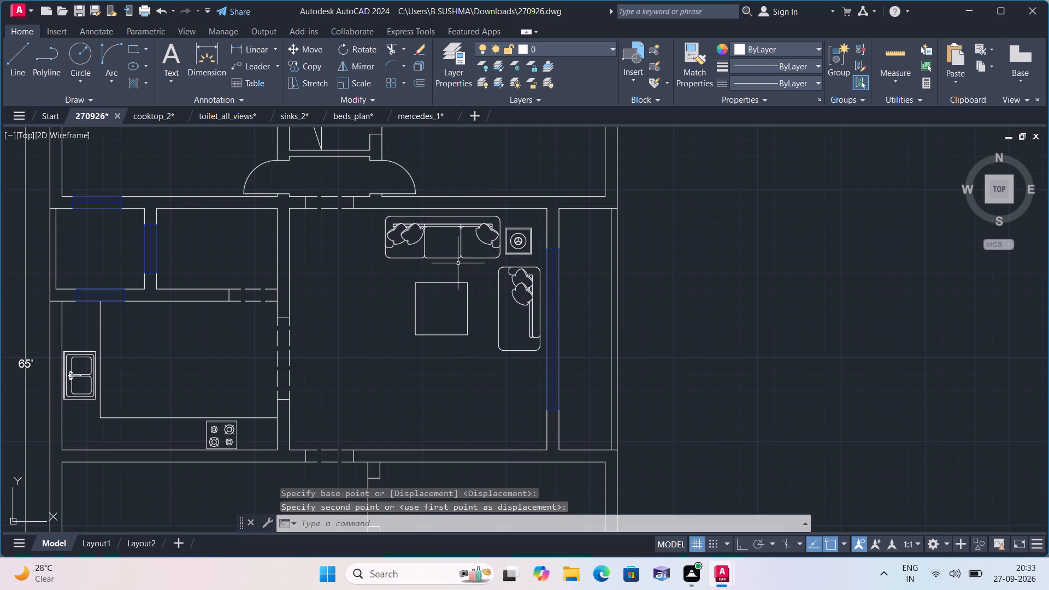
Move the bed with its nightstands and rug in the upper-left bedroom down along the left wall, towards the wall's middle.
{"action": "scroll", "coordinate": [628, 167], "scroll_direction": "up", "scroll_amount": 1}
{"action": "scroll", "coordinate": [676, 152], "scroll_direction": "down", "scroll_amount": 1}
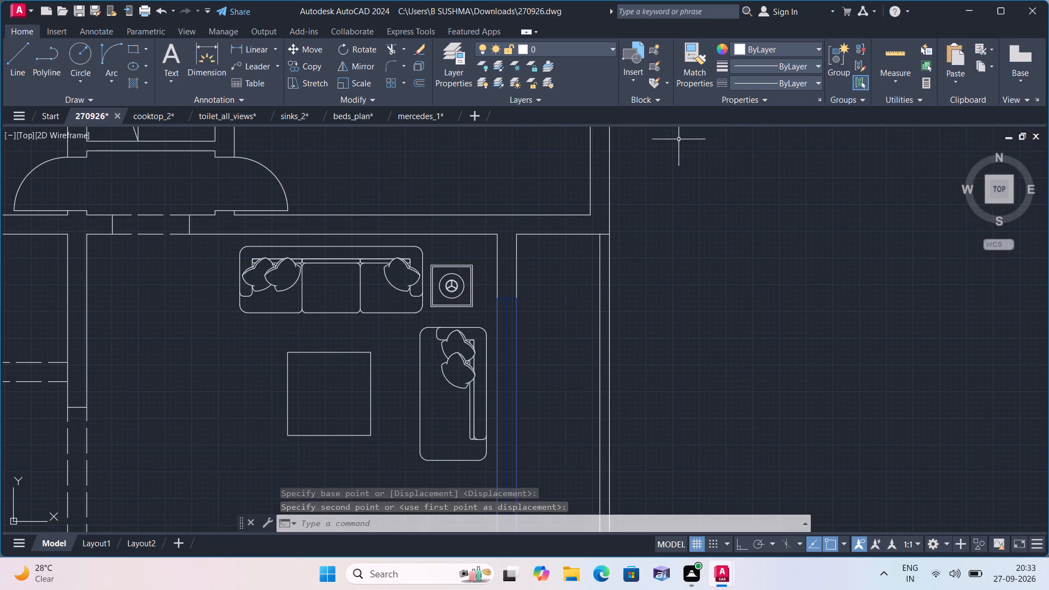
{"action": "scroll", "coordinate": [675, 155], "scroll_direction": "down", "scroll_amount": 1}
{"action": "scroll", "coordinate": [639, 234], "scroll_direction": "down", "scroll_amount": 2}
{"action": "scroll", "coordinate": [624, 244], "scroll_direction": "up", "scroll_amount": 1}
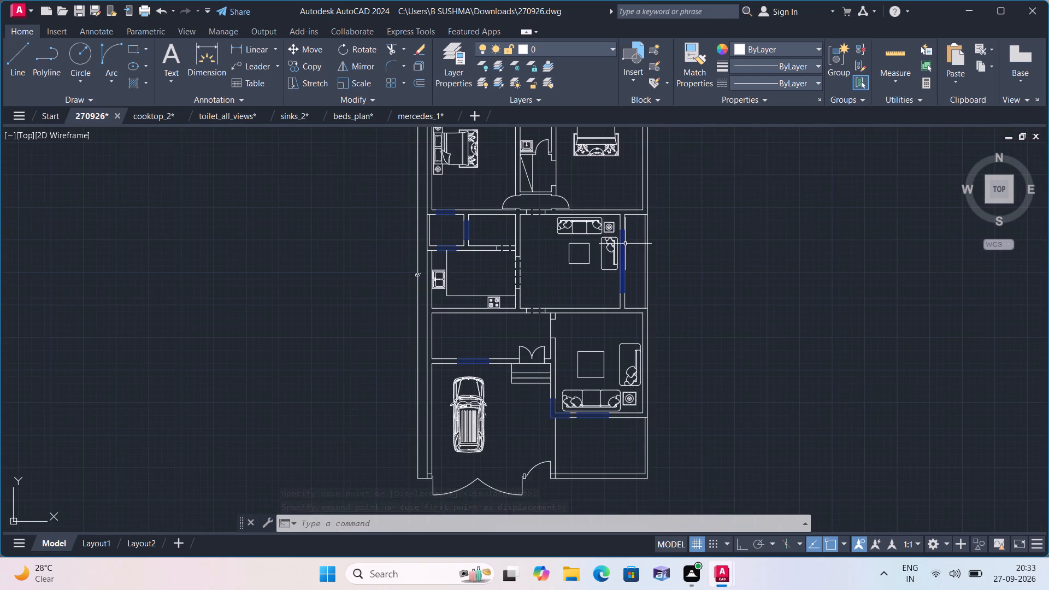
{"action": "scroll", "coordinate": [625, 244], "scroll_direction": "up", "scroll_amount": 2}
{"action": "middle_click_drag", "start_coordinate": [602, 234], "coordinate": [744, 370]}
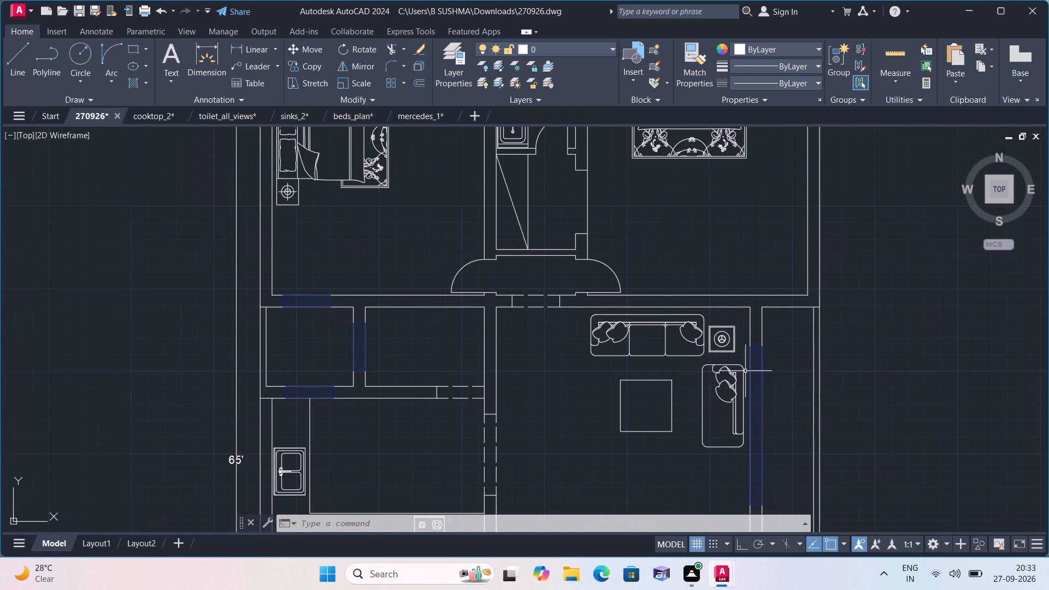
{"action": "middle_click_drag", "start_coordinate": [627, 258], "coordinate": [748, 379]}
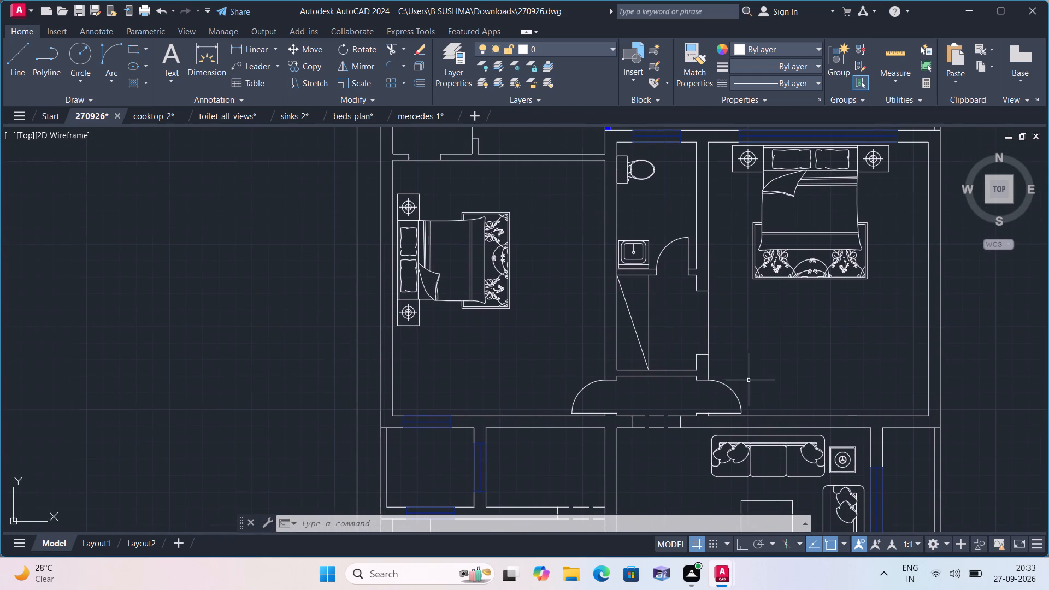
{"action": "middle_click_drag", "start_coordinate": [727, 323], "coordinate": [736, 347]}
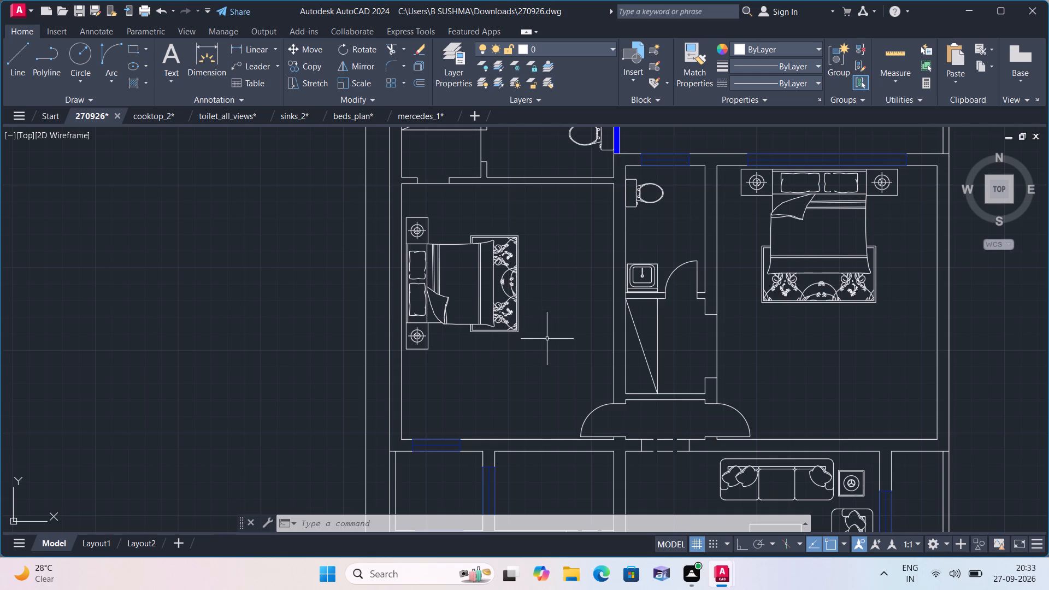
{"action": "left_click", "coordinate": [540, 352]}
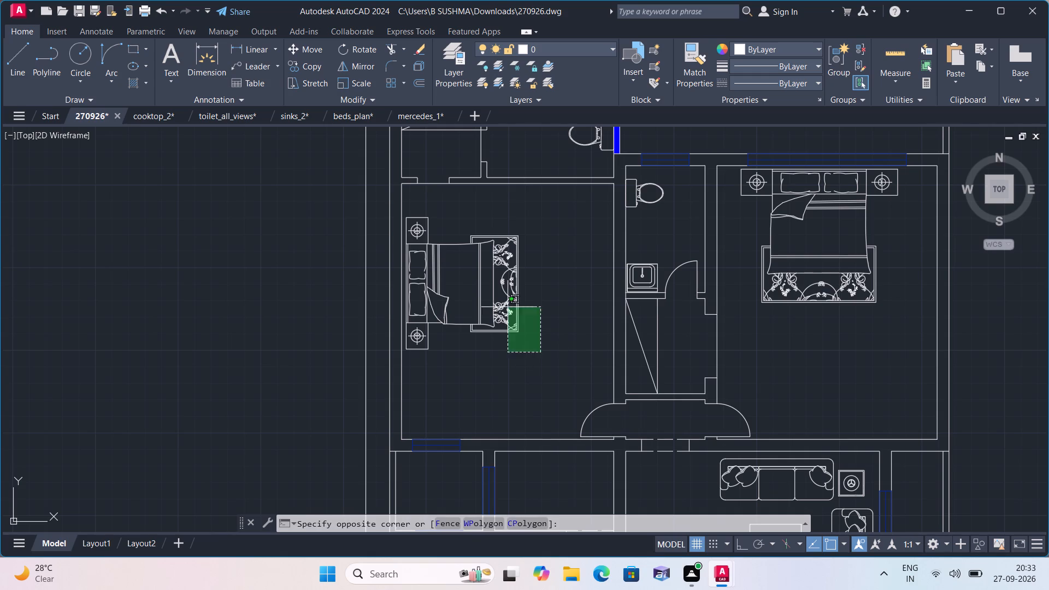
{"action": "scroll", "coordinate": [476, 272], "scroll_direction": "up", "scroll_amount": 2}
{"action": "middle_click_drag", "start_coordinate": [402, 188], "coordinate": [409, 181]}
{"action": "scroll", "coordinate": [409, 181], "scroll_direction": "down", "scroll_amount": 3}
{"action": "scroll", "coordinate": [385, 171], "scroll_direction": "up", "scroll_amount": 3}
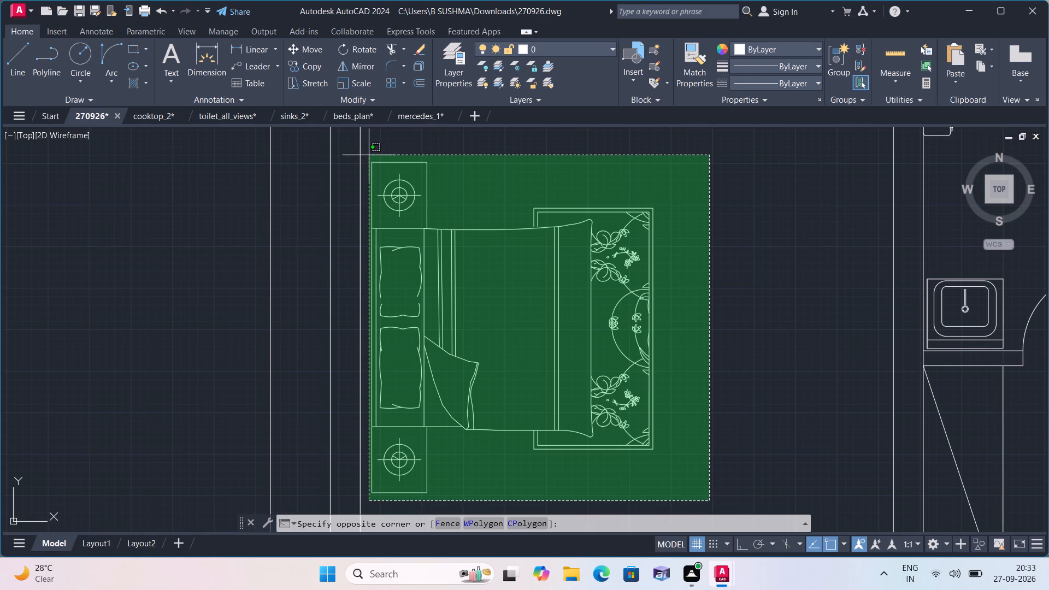
{"action": "left_click", "coordinate": [369, 155]}
{"action": "left_click", "coordinate": [314, 48]}
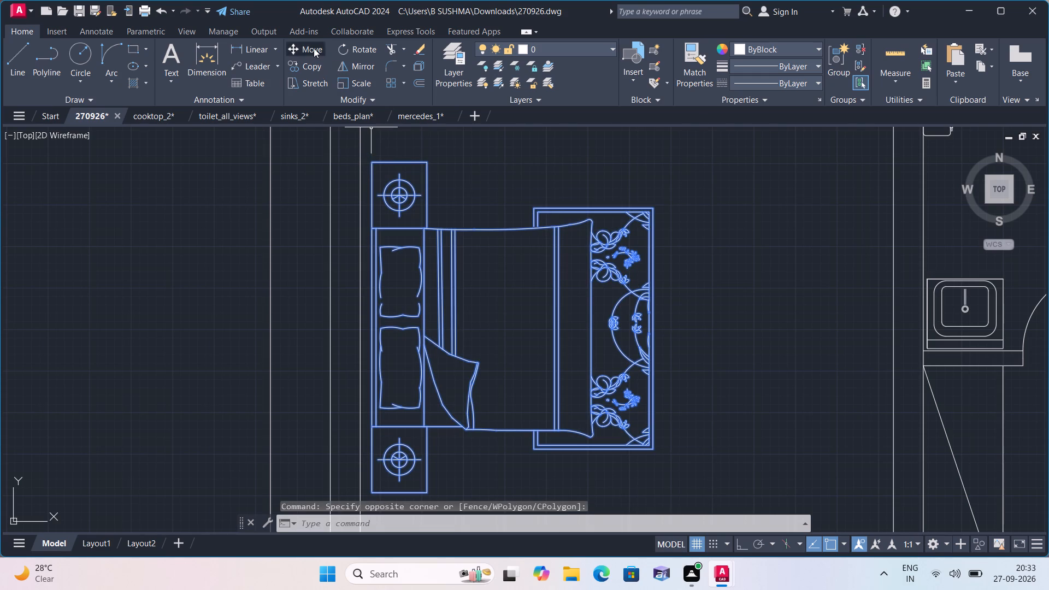
{"action": "left_click", "coordinate": [479, 287]}
{"action": "middle_click_drag", "start_coordinate": [481, 310], "coordinate": [476, 253]}
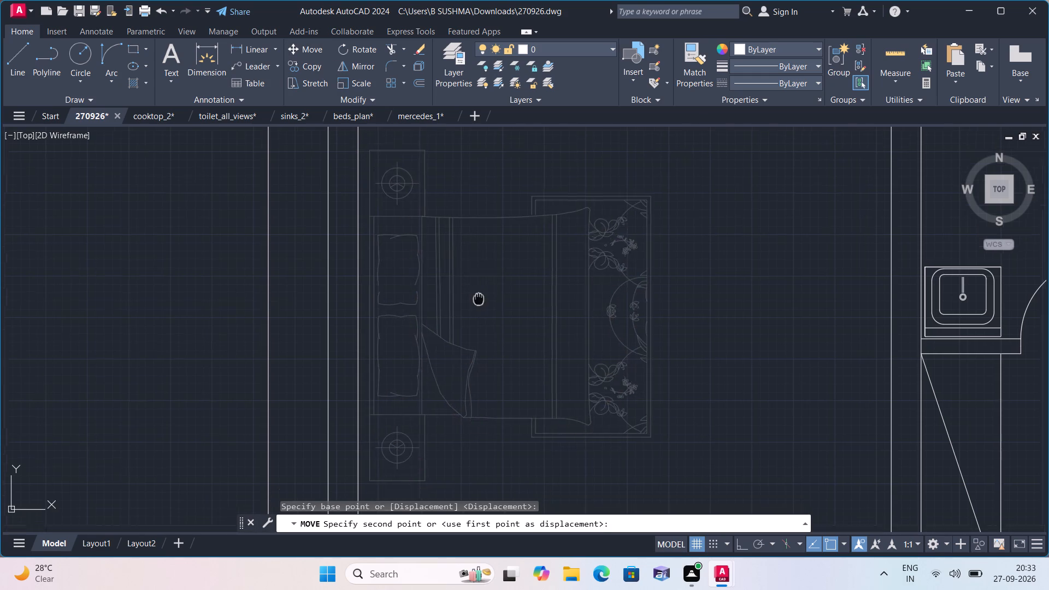
{"action": "middle_click_drag", "start_coordinate": [476, 253], "coordinate": [491, 169]}
{"action": "scroll", "coordinate": [478, 198], "scroll_direction": "down", "scroll_amount": 1}
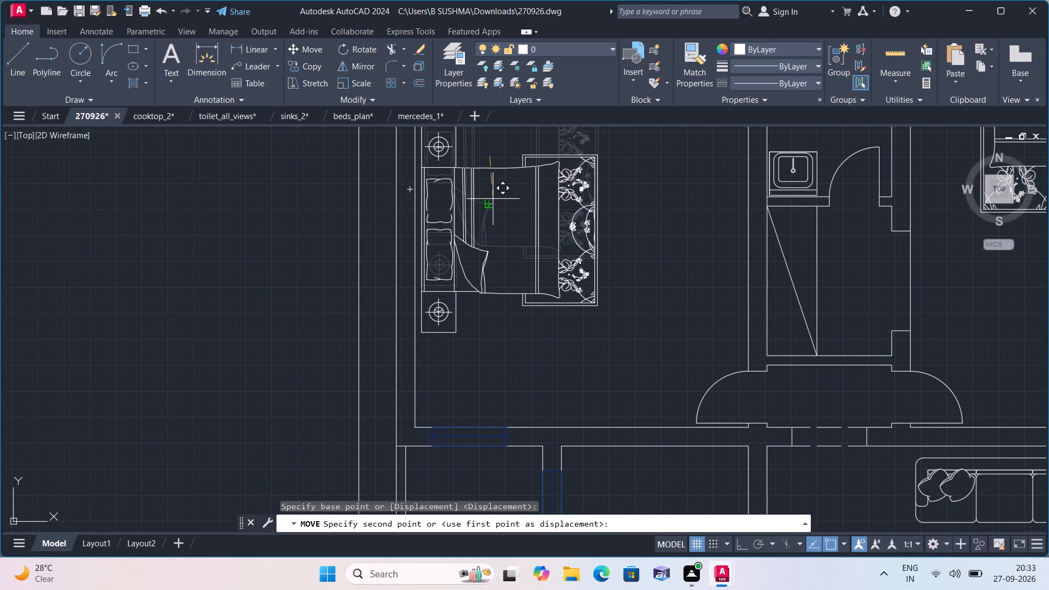
{"action": "left_click", "coordinate": [493, 199]}
Close the mercedes_1, beds_plan and sinks_2 source drawings, saving the changes to each.
{"action": "scroll", "coordinate": [514, 216], "scroll_direction": "down", "scroll_amount": 2}
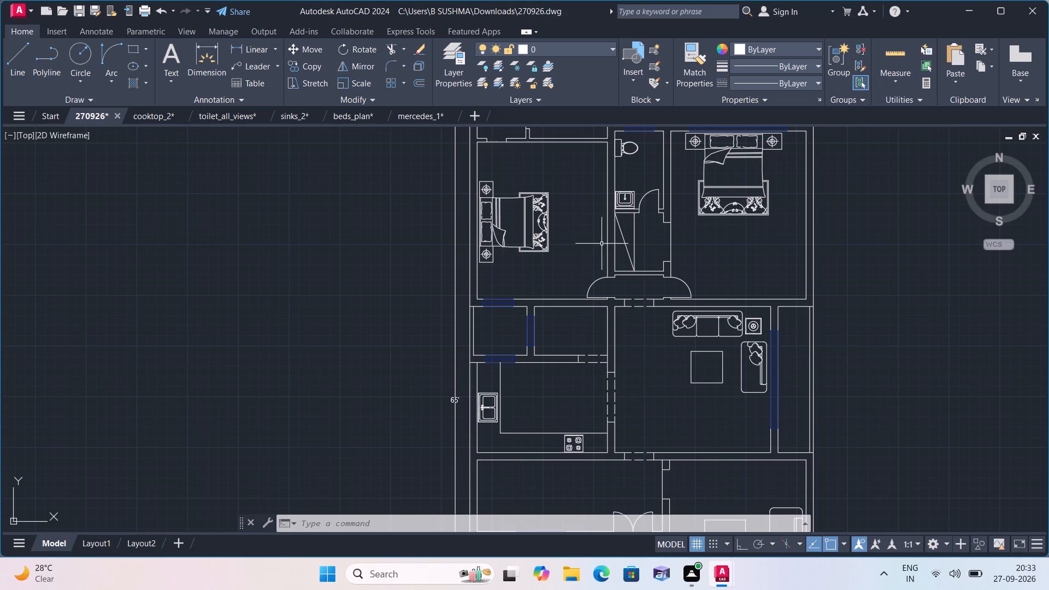
{"action": "scroll", "coordinate": [487, 216], "scroll_direction": "down", "scroll_amount": 1}
{"action": "middle_click_drag", "start_coordinate": [465, 215], "coordinate": [391, 267]}
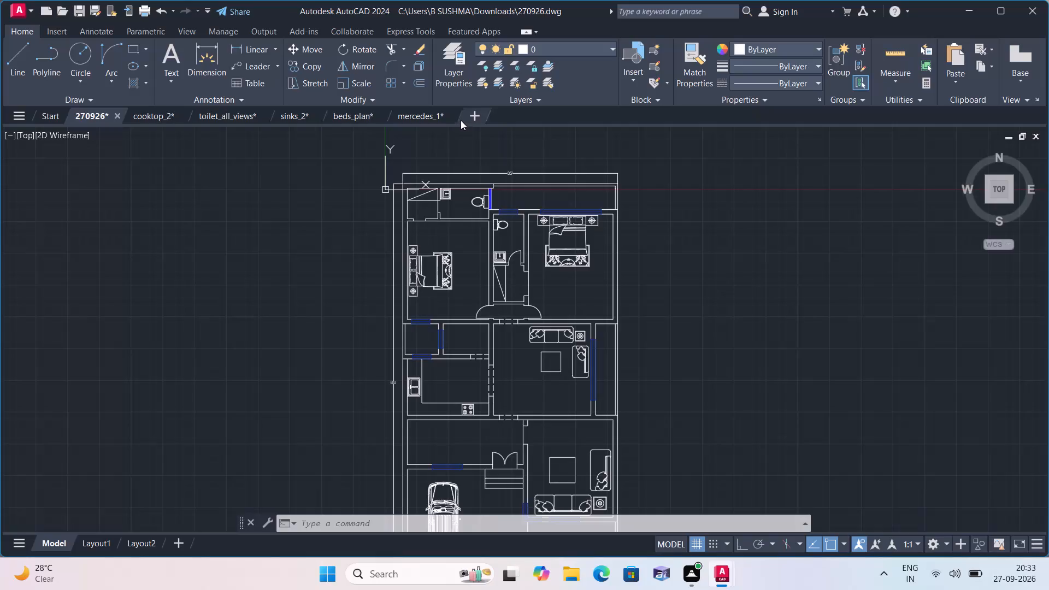
{"action": "left_click", "coordinate": [445, 114]}
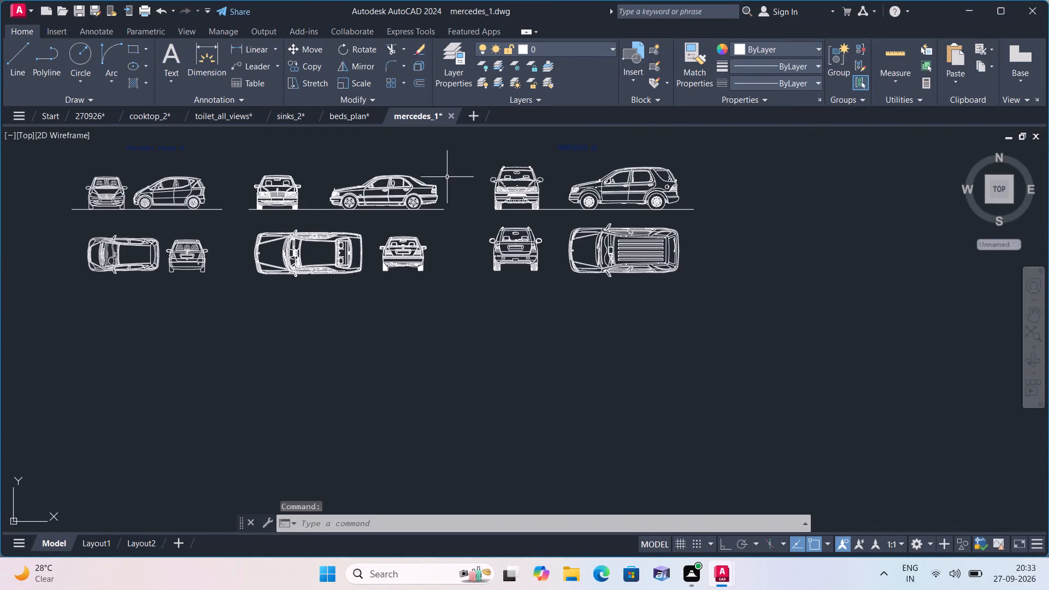
{"action": "left_click", "coordinate": [455, 117]}
{"action": "left_click", "coordinate": [509, 310]}
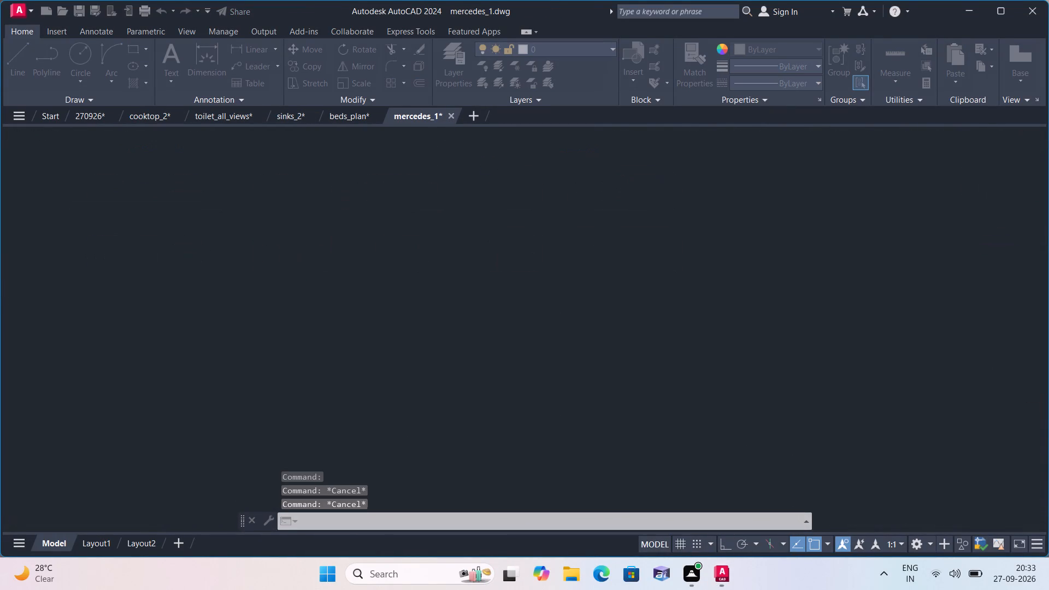
{"action": "left_click", "coordinate": [378, 116]}
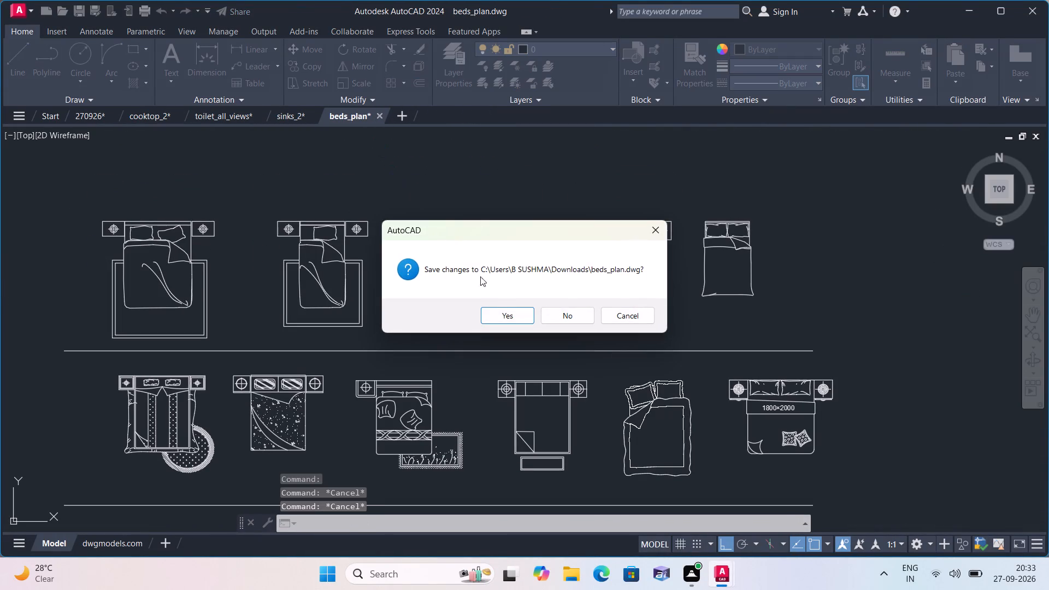
{"action": "left_click", "coordinate": [503, 312]}
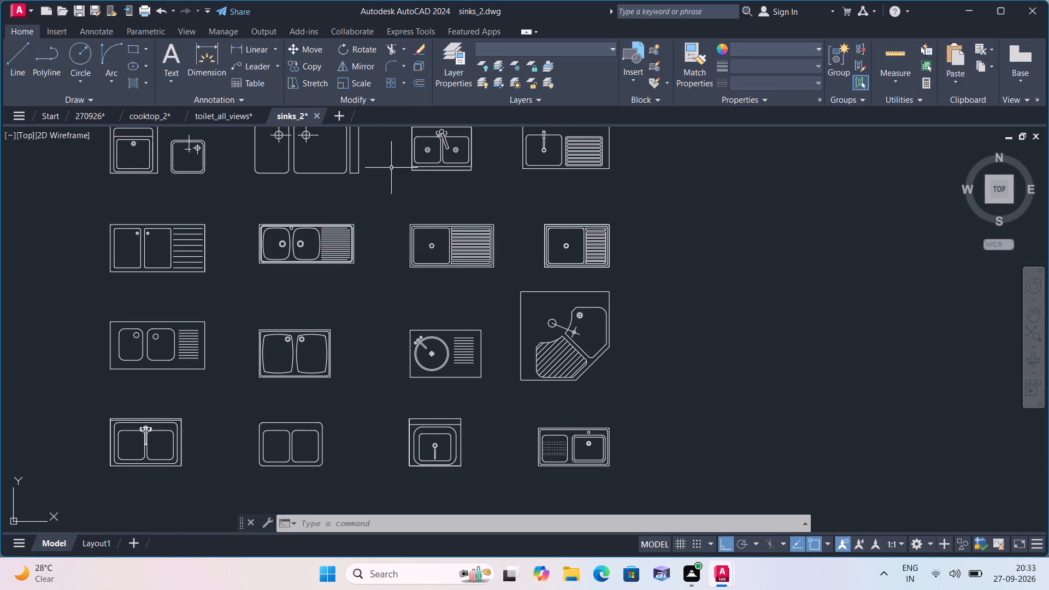
{"action": "left_click", "coordinate": [314, 116]}
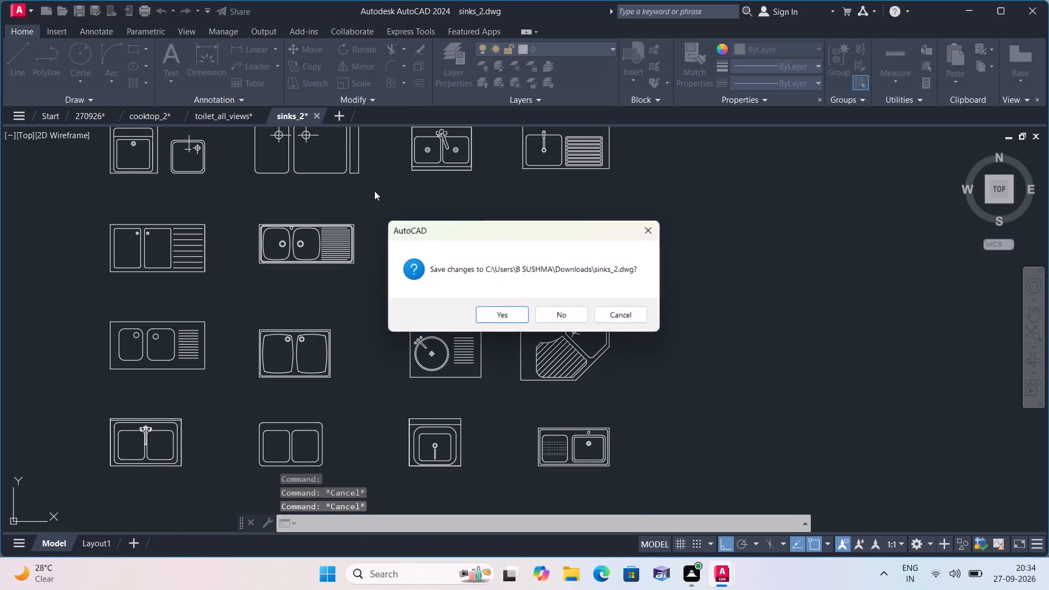
{"action": "left_click", "coordinate": [488, 311]}
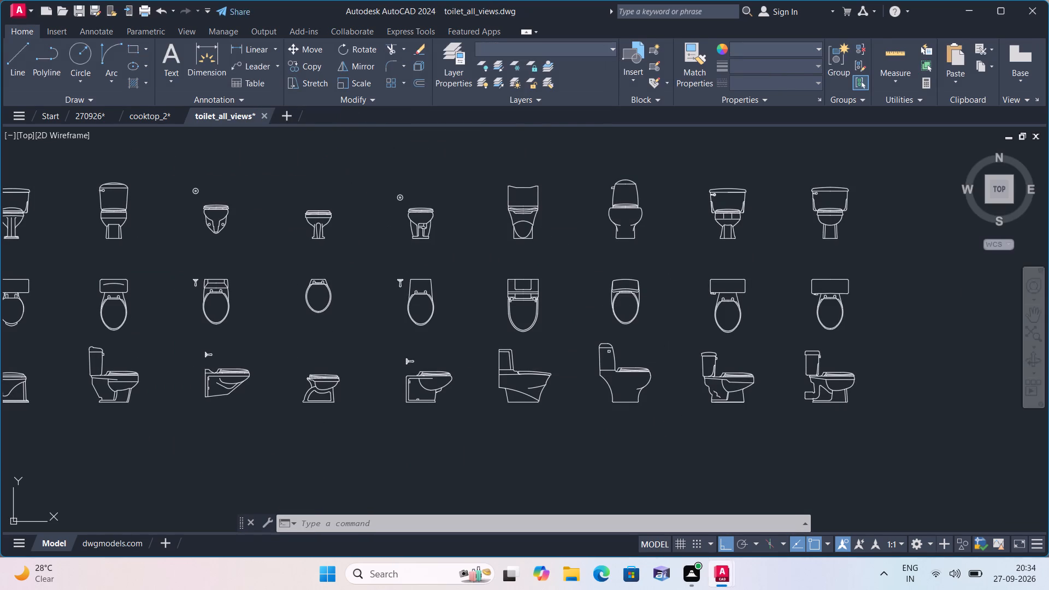
Close the toilet_all_views and cooktop_2 source drawings, saving the changes to each.
{"action": "left_click", "coordinate": [269, 116]}
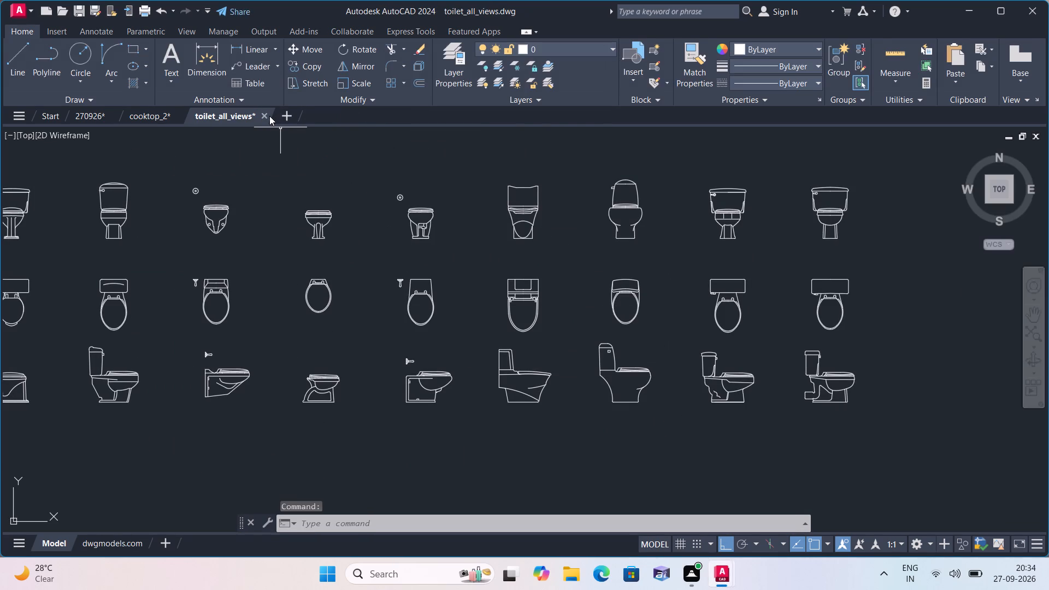
{"action": "left_click", "coordinate": [264, 115]}
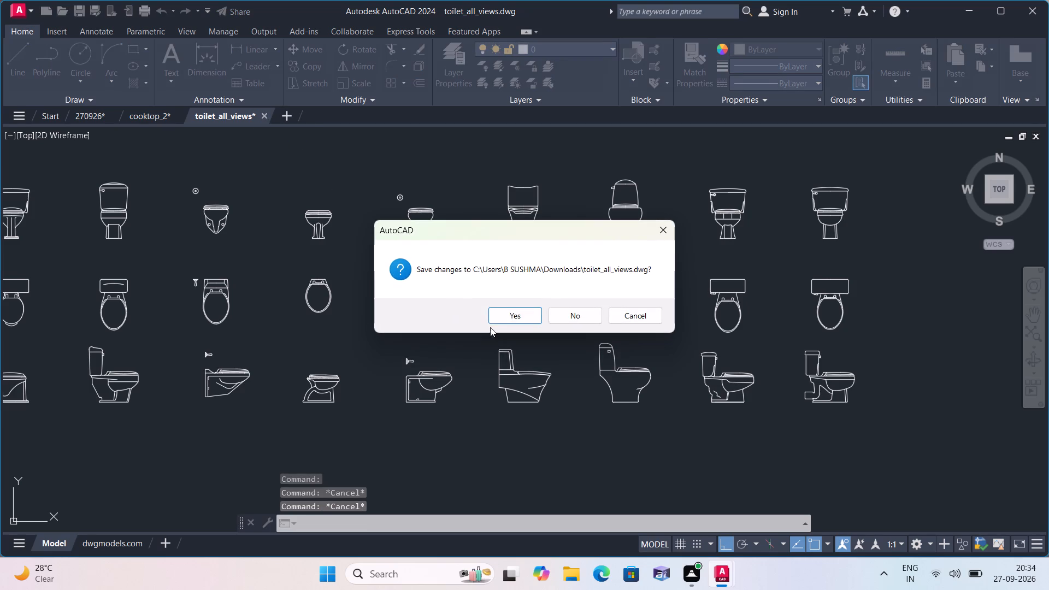
{"action": "left_click", "coordinate": [505, 314]}
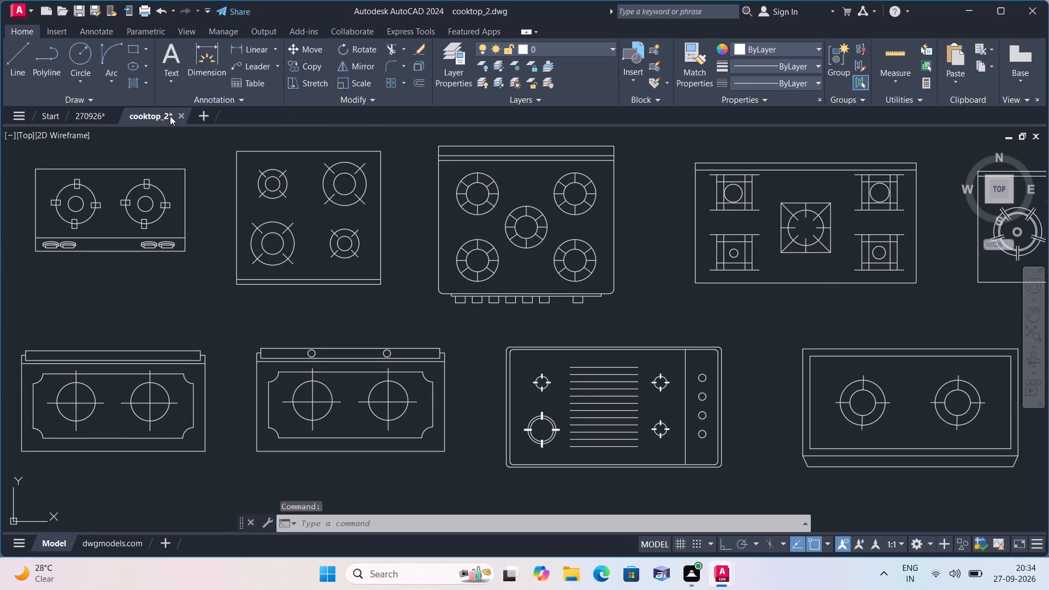
{"action": "left_click", "coordinate": [179, 114]}
{"action": "left_click", "coordinate": [504, 318]}
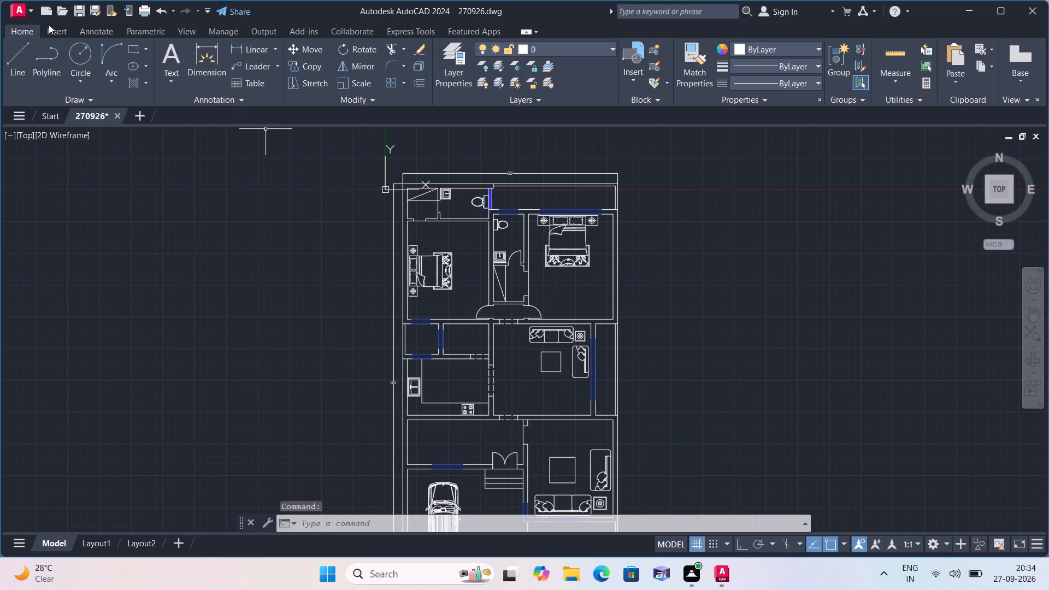
Reopen the recent drawing living_room_furniture (1).dwg.
{"action": "left_click", "coordinate": [16, 12]}
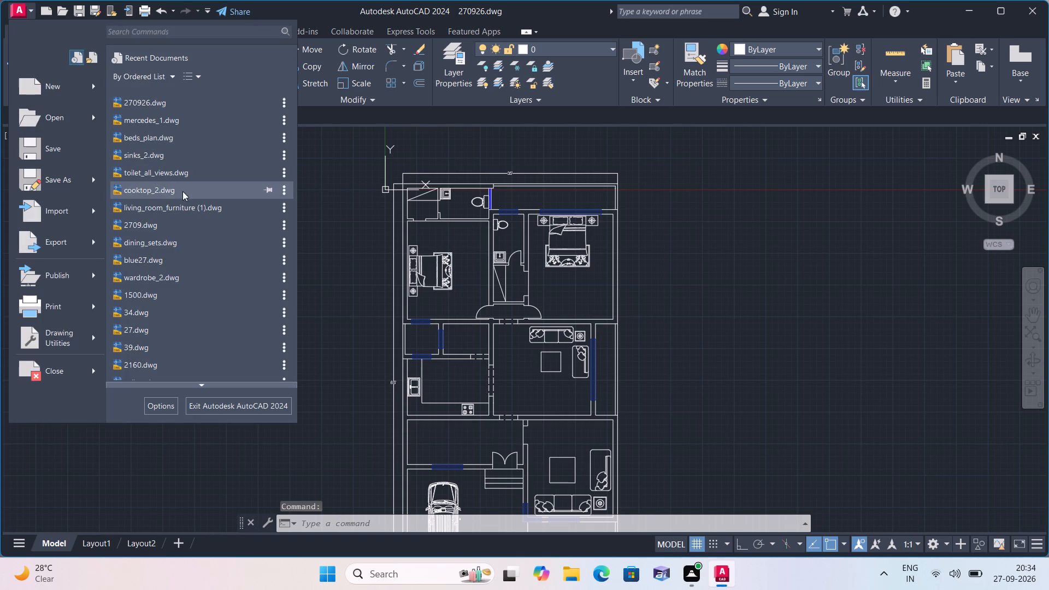
{"action": "left_click", "coordinate": [188, 210]}
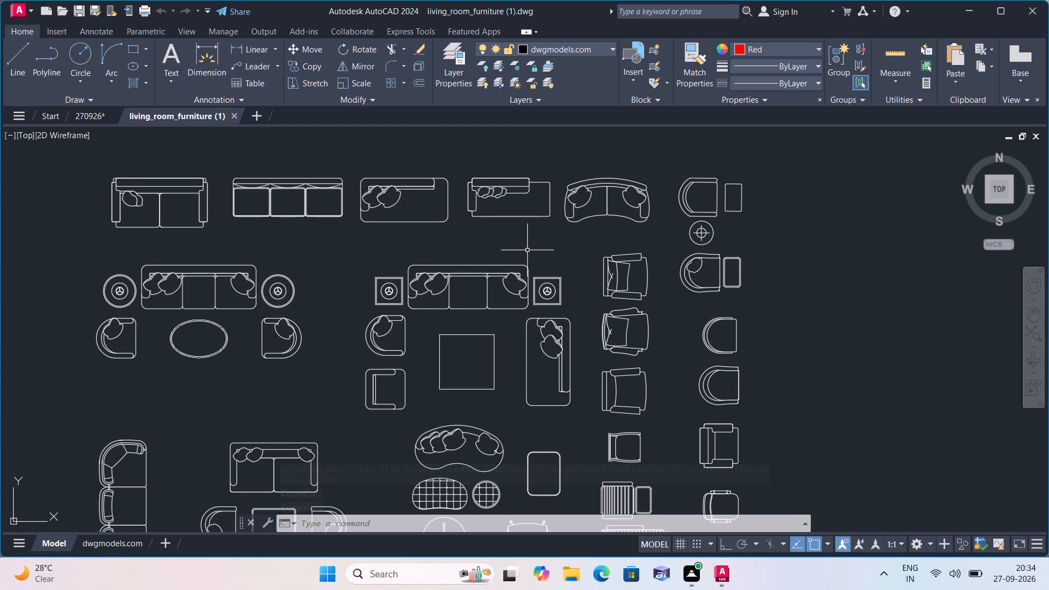
Copy the square-armed armchair from the far-right column together with the three-seat cushioned sofa between the two round side tables.
{"action": "scroll", "coordinate": [527, 250], "scroll_direction": "down", "scroll_amount": 1}
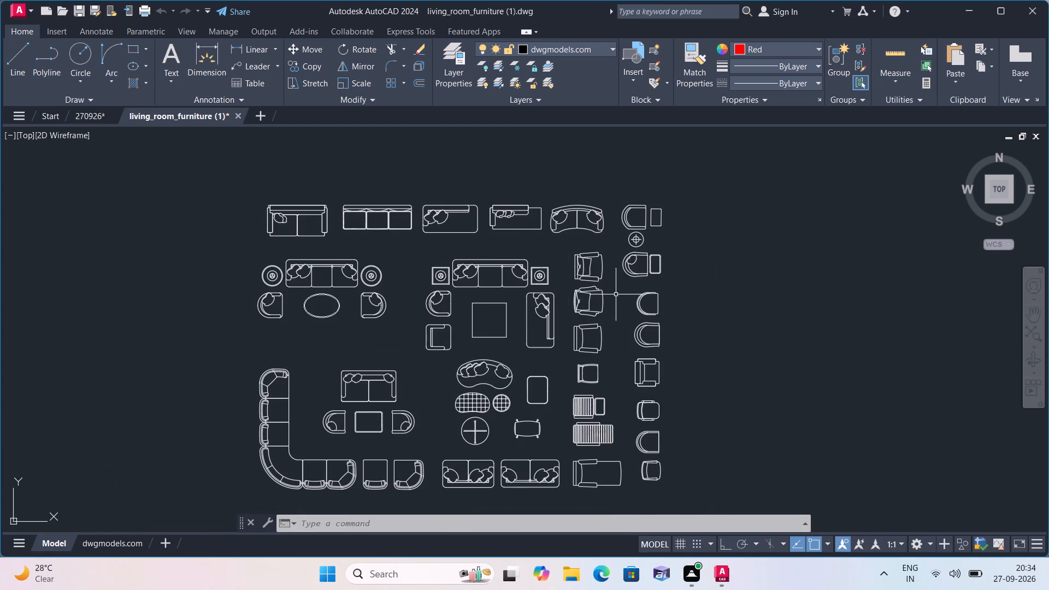
{"action": "scroll", "coordinate": [751, 301], "scroll_direction": "up", "scroll_amount": 1}
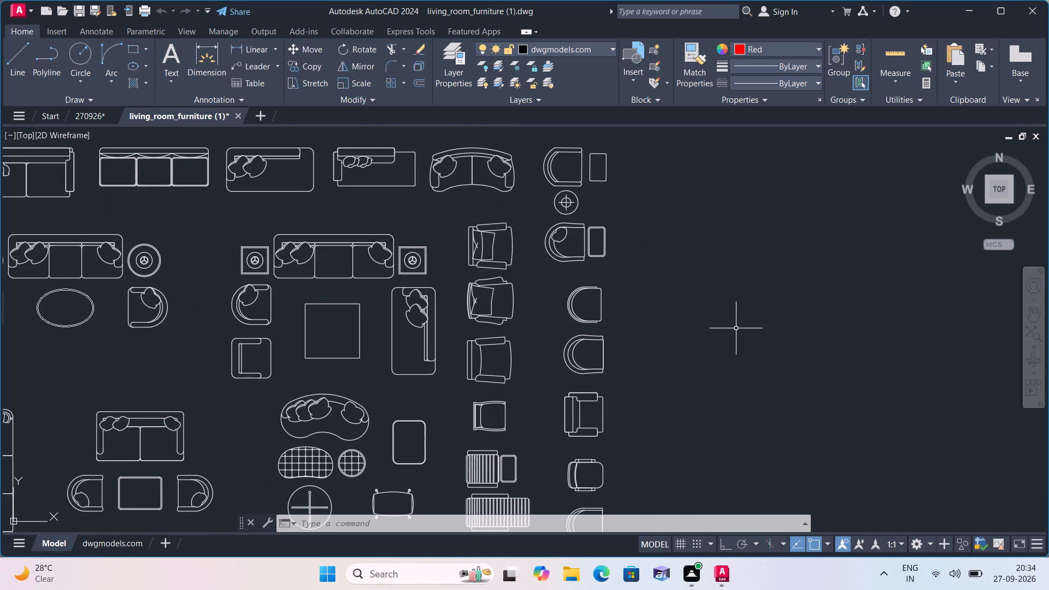
{"action": "scroll", "coordinate": [736, 328], "scroll_direction": "down", "scroll_amount": 1}
{"action": "middle_click_drag", "start_coordinate": [746, 403], "coordinate": [722, 367]}
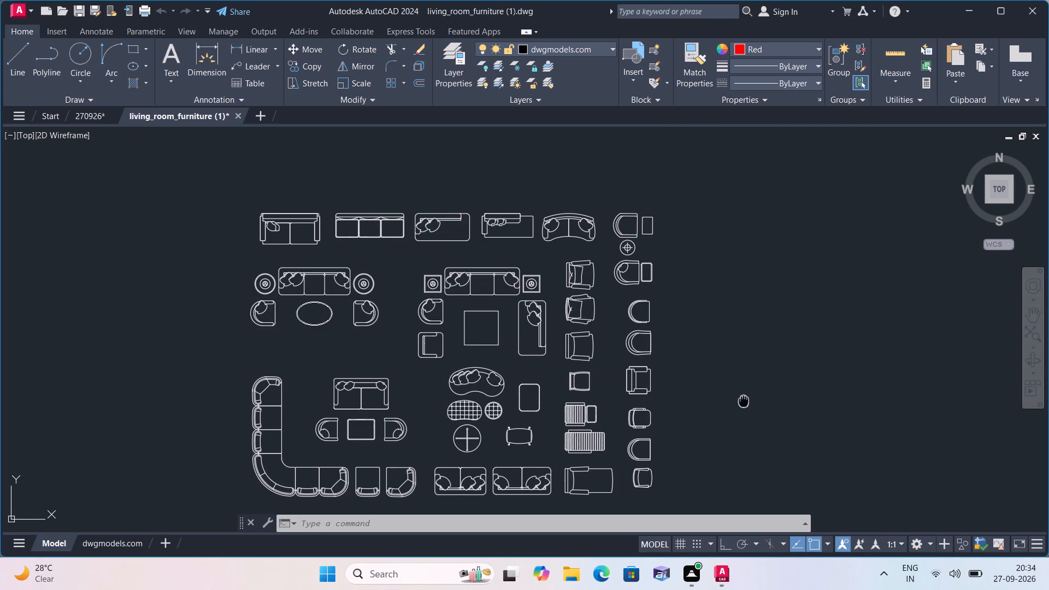
{"action": "middle_click_drag", "start_coordinate": [722, 367], "coordinate": [707, 341]}
{"action": "scroll", "coordinate": [581, 356], "scroll_direction": "up", "scroll_amount": 2}
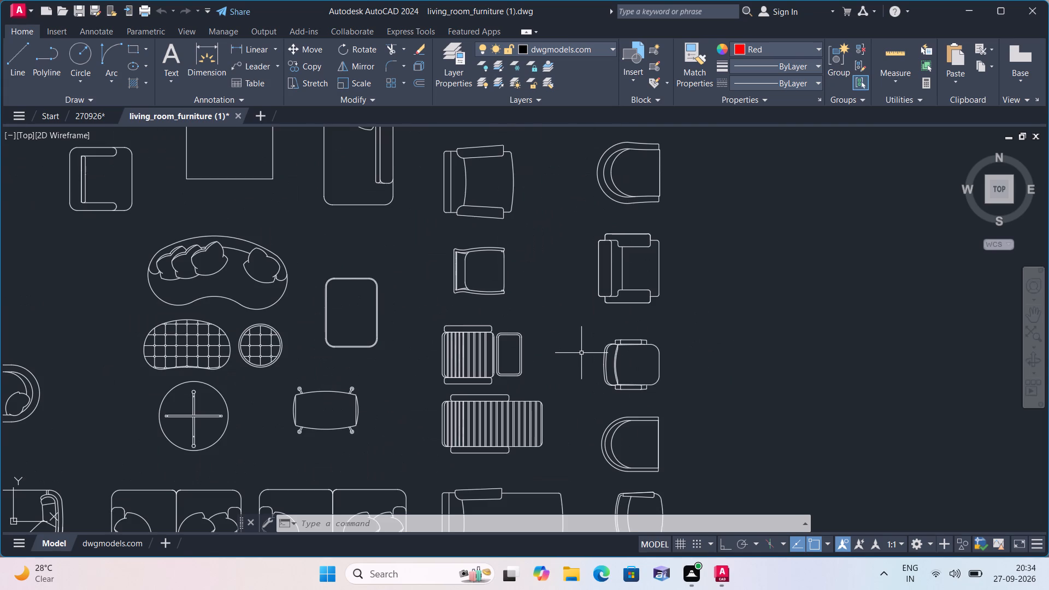
{"action": "left_click_drag", "start_coordinate": [696, 337], "coordinate": [687, 320]}
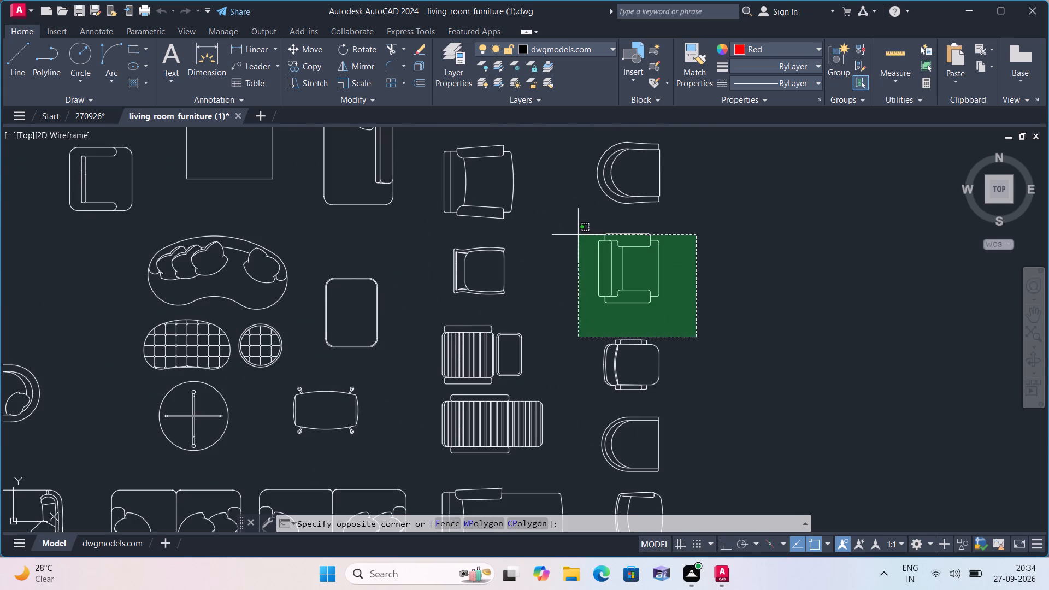
{"action": "left_click", "coordinate": [570, 224]}
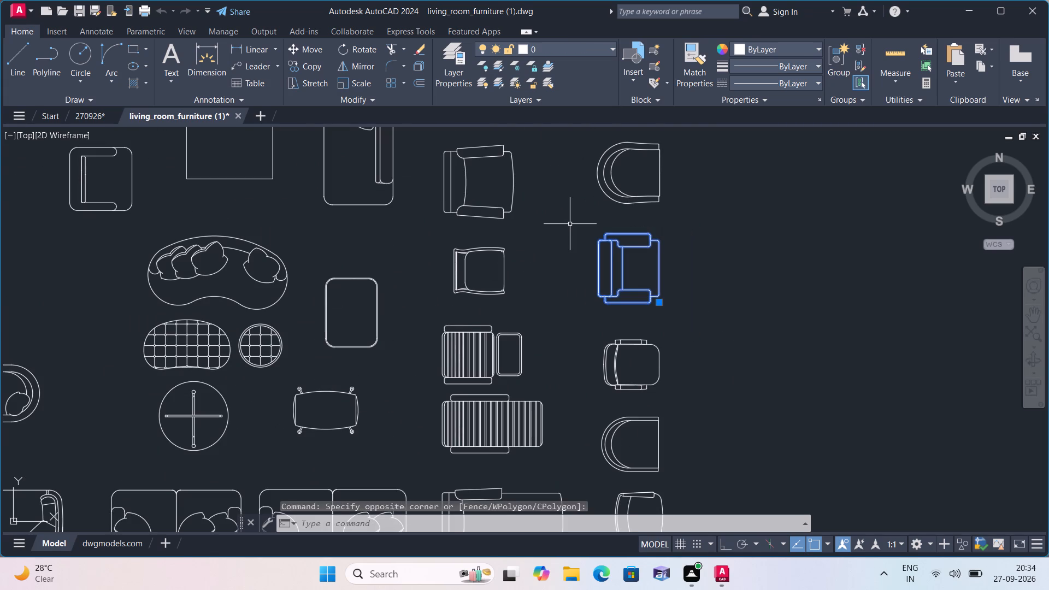
{"action": "scroll", "coordinate": [569, 250], "scroll_direction": "down", "scroll_amount": 1}
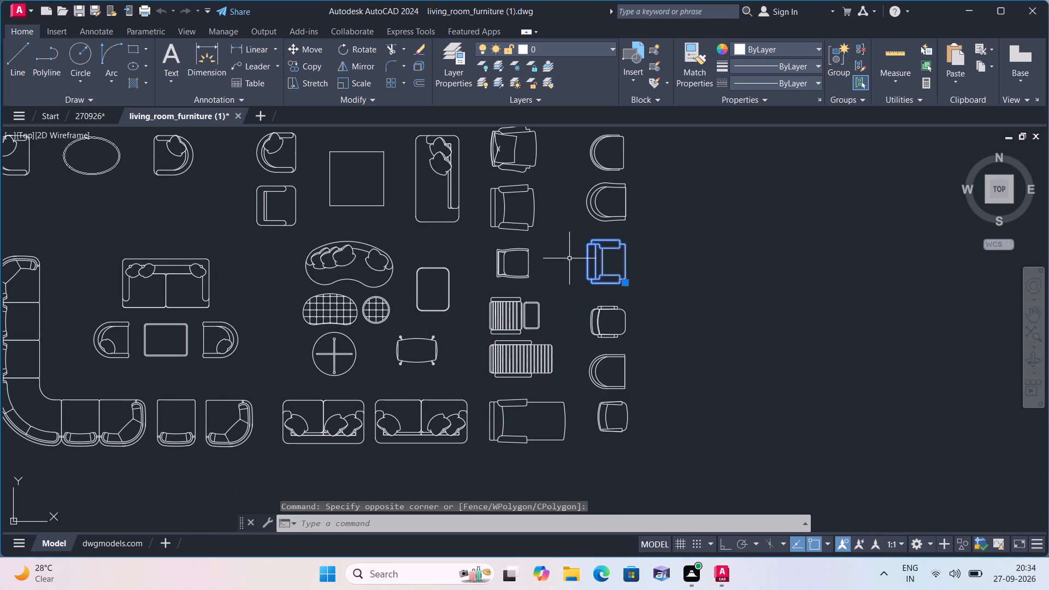
{"action": "scroll", "coordinate": [401, 244], "scroll_direction": "down", "scroll_amount": 1}
{"action": "middle_click_drag", "start_coordinate": [401, 244], "coordinate": [474, 376]}
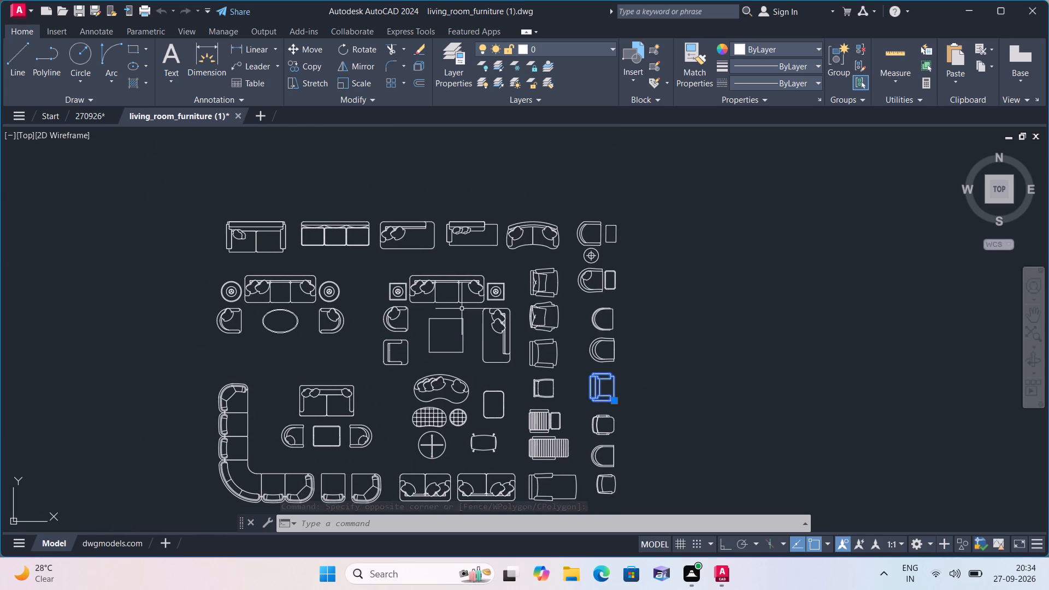
{"action": "scroll", "coordinate": [296, 302], "scroll_direction": "up", "scroll_amount": 1}
{"action": "middle_click_drag", "start_coordinate": [296, 302], "coordinate": [305, 327]}
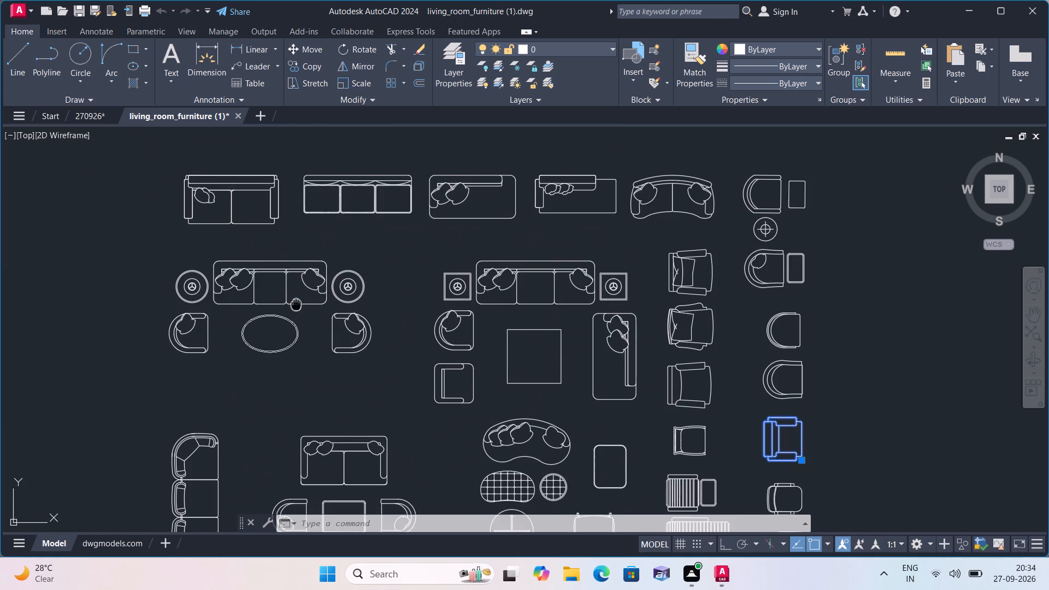
{"action": "middle_click_drag", "start_coordinate": [305, 327], "coordinate": [322, 352]}
{"action": "scroll", "coordinate": [329, 361], "scroll_direction": "up", "scroll_amount": 2}
{"action": "left_click", "coordinate": [386, 361]}
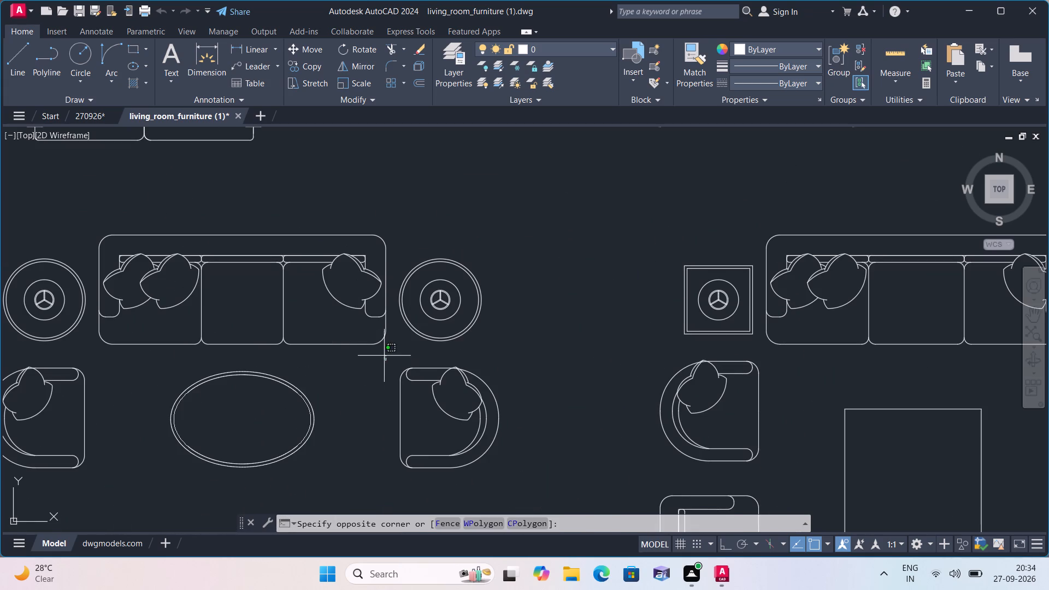
{"action": "left_click", "coordinate": [89, 204]}
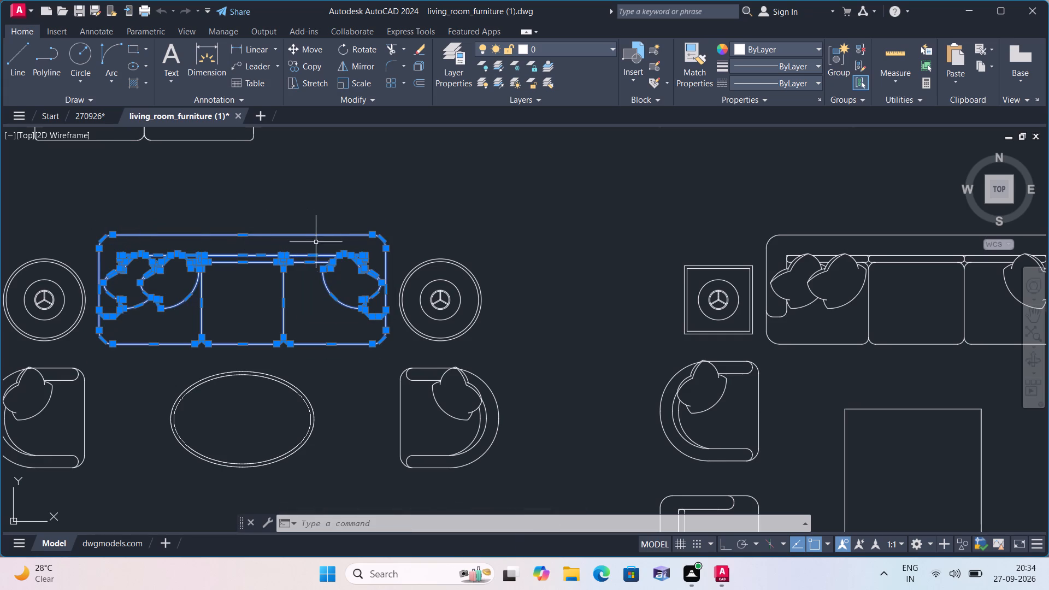
{"action": "scroll", "coordinate": [356, 259], "scroll_direction": "down", "scroll_amount": 1}
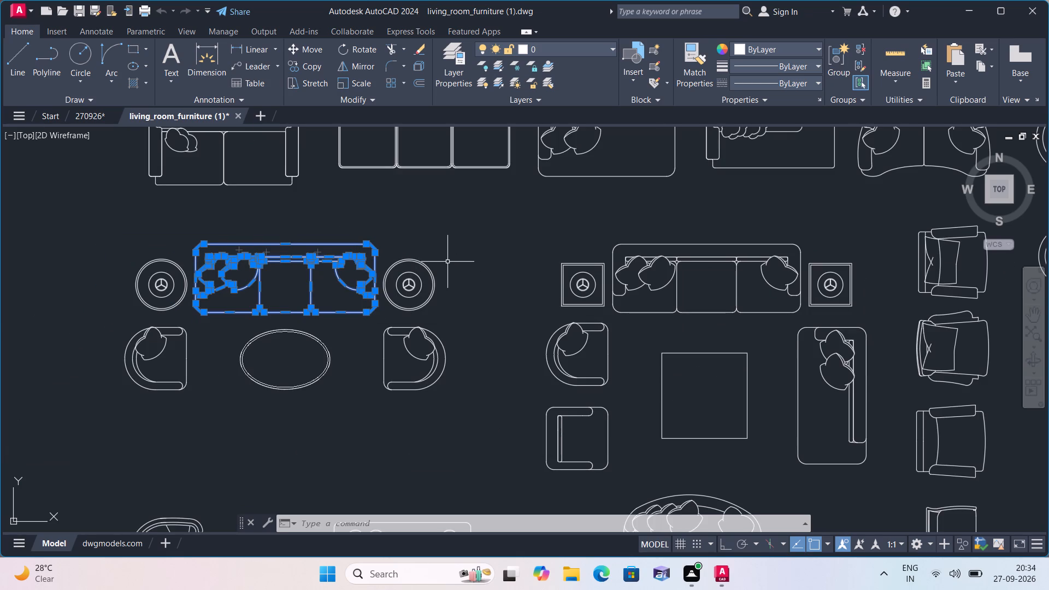
{"action": "key", "text": "ctrl+c"}
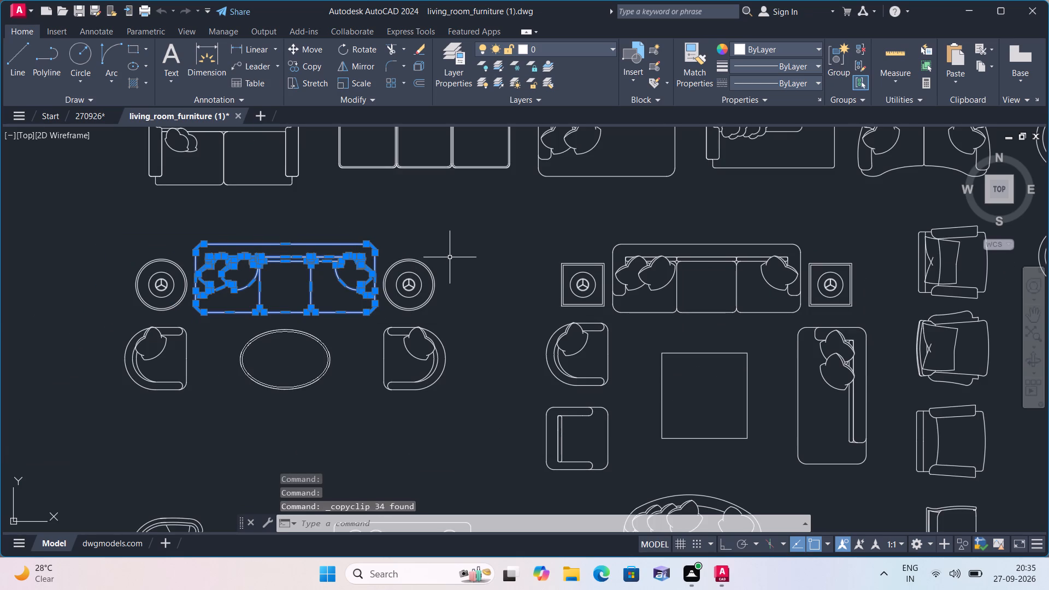
Paste the copied sofa and armchair into the 270926 drawing, in the empty space outside the floor plan.
{"action": "left_click", "coordinate": [85, 113]}
{"action": "key", "text": "ctrl+v"}
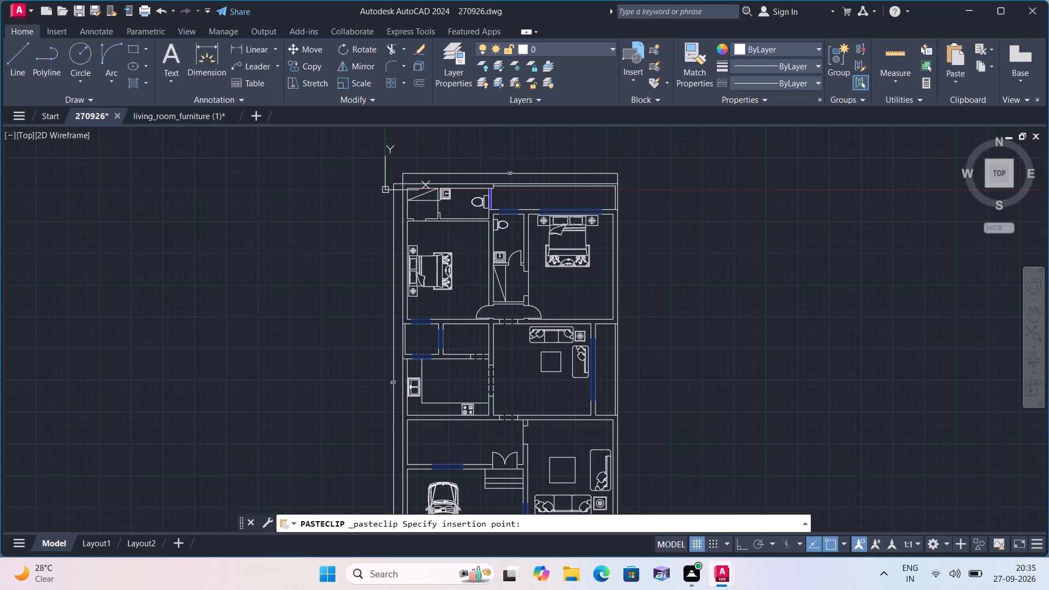
{"action": "scroll", "coordinate": [573, 265], "scroll_direction": "down", "scroll_amount": 3}
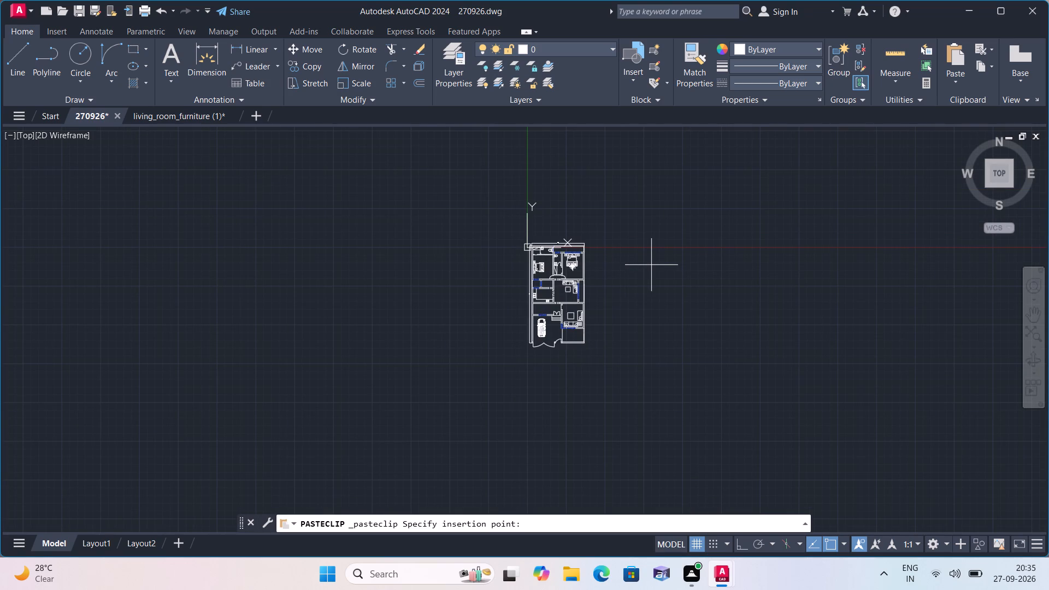
{"action": "middle_click_drag", "start_coordinate": [681, 279], "coordinate": [498, 387]}
{"action": "scroll", "coordinate": [496, 388], "scroll_direction": "down", "scroll_amount": 2}
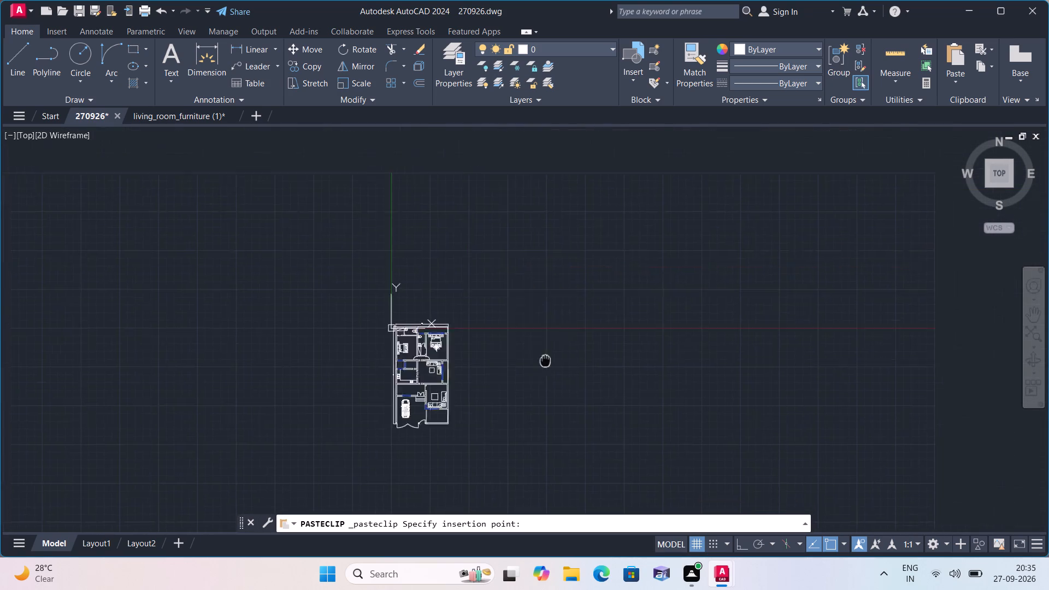
{"action": "left_click", "coordinate": [506, 359]}
Rotate the pasted armchair 270 degrees about a point inside its seat, with Ortho on.
{"action": "middle_click_drag", "start_coordinate": [669, 323], "coordinate": [490, 335]}
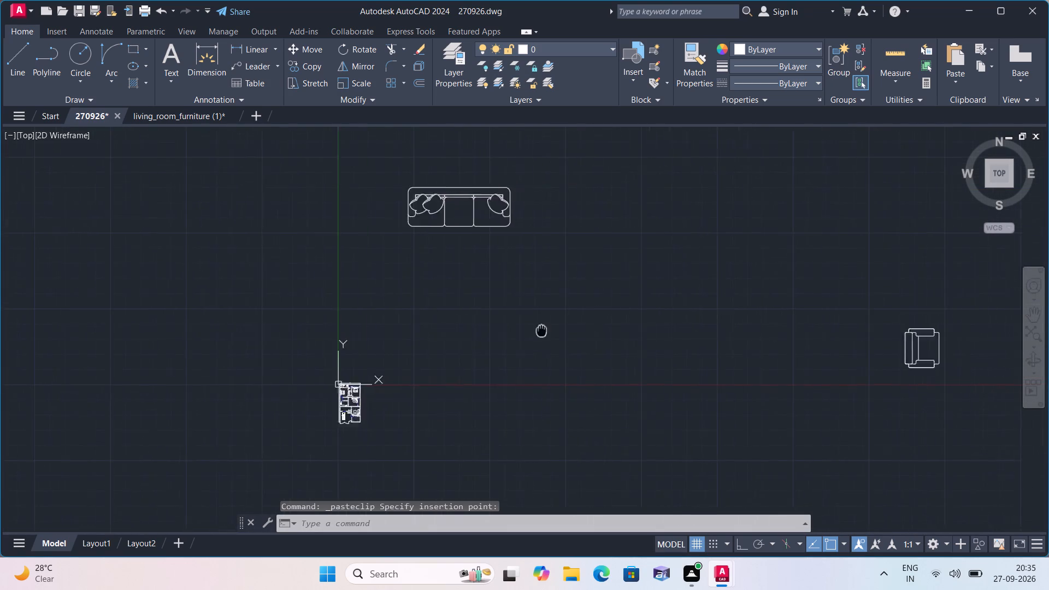
{"action": "left_click_drag", "start_coordinate": [905, 422], "coordinate": [893, 384]}
{"action": "left_click", "coordinate": [728, 271]}
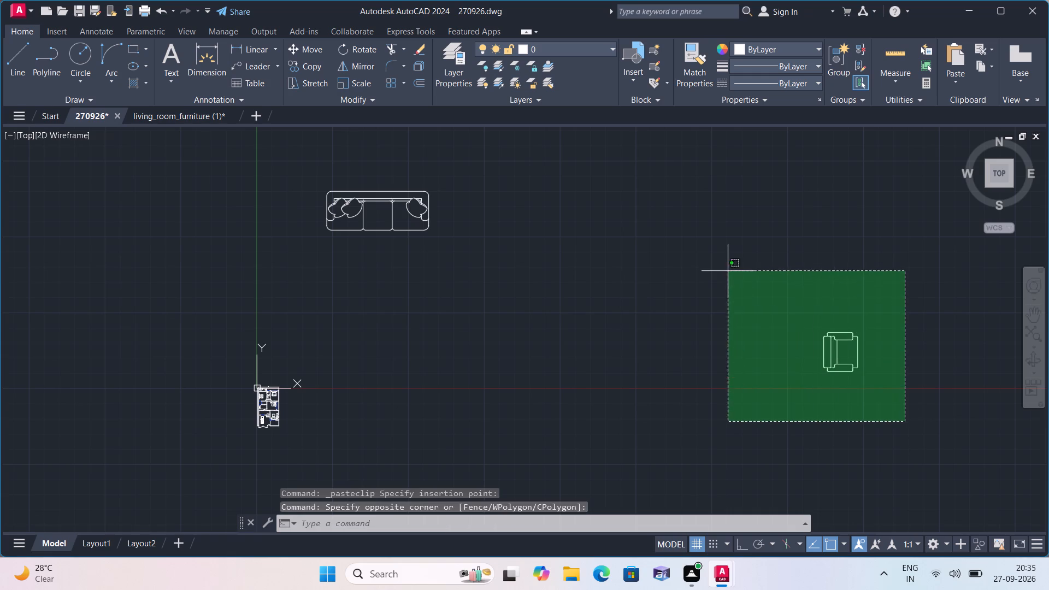
{"action": "left_click", "coordinate": [356, 47]}
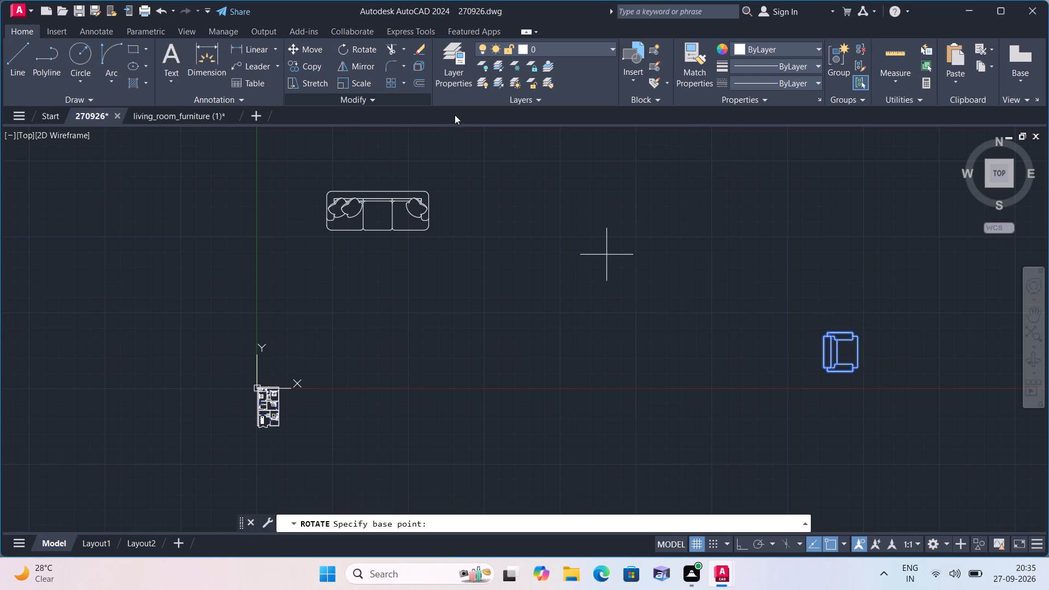
{"action": "key", "text": "F8"}
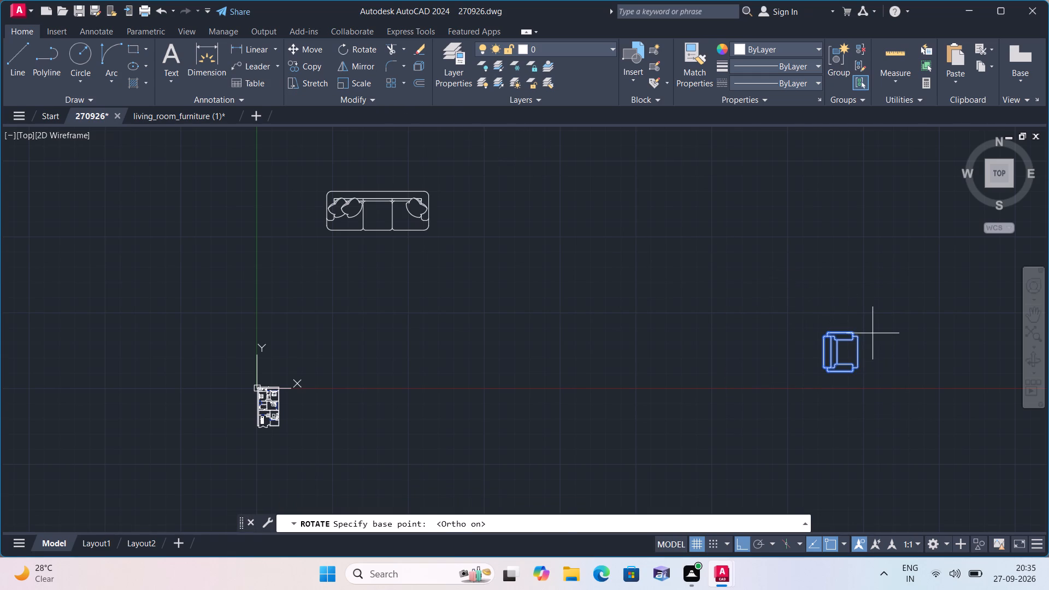
{"action": "left_click", "coordinate": [847, 350]}
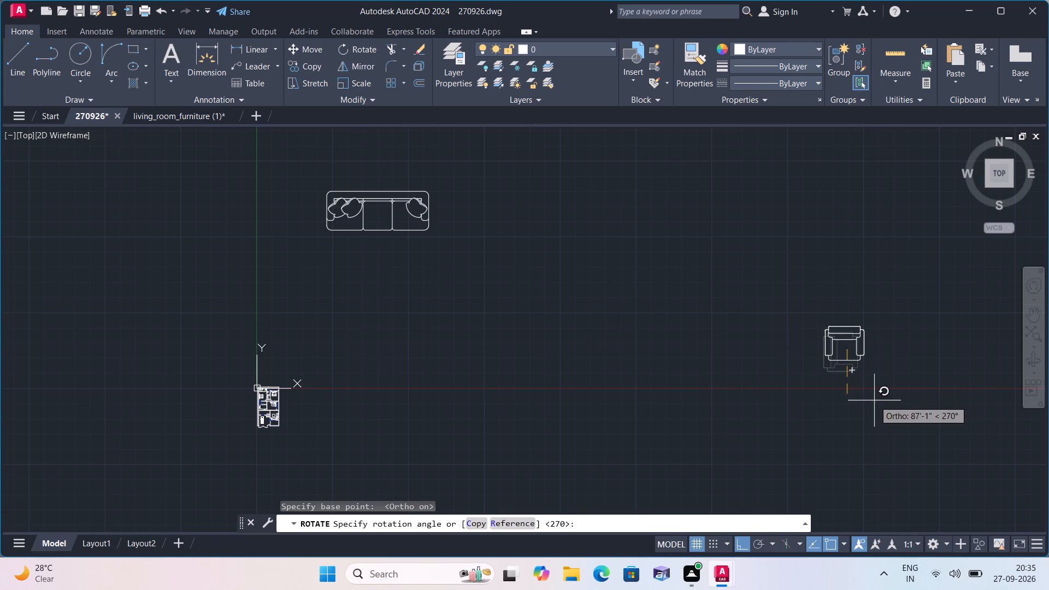
{"action": "left_click", "coordinate": [875, 428]}
Move the rotated armchair horizontally towards the floor plan, placing it below the pasted sofa.
{"action": "left_click", "coordinate": [890, 389]}
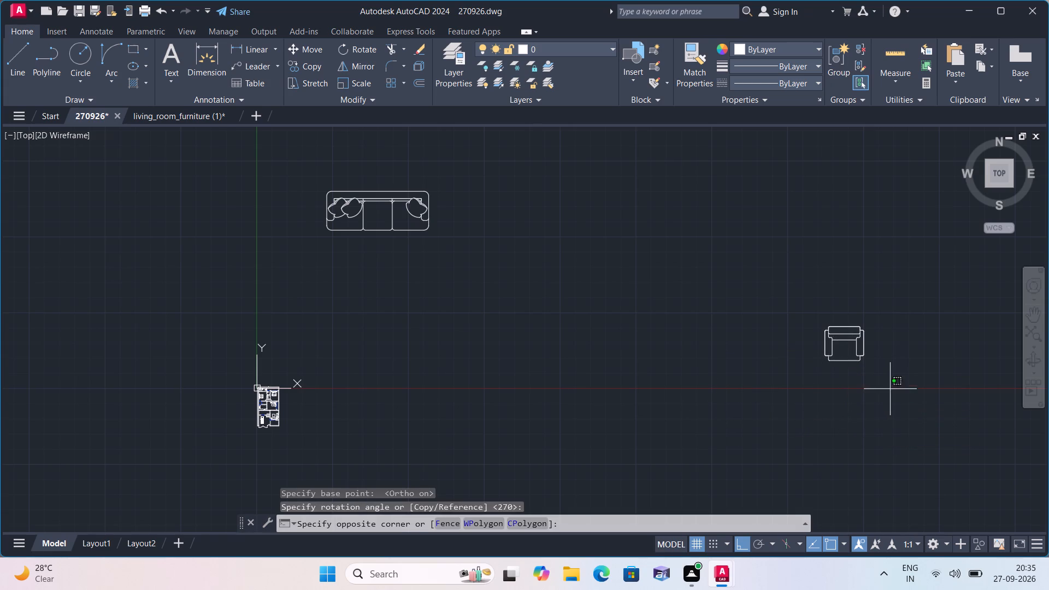
{"action": "left_click", "coordinate": [775, 304]}
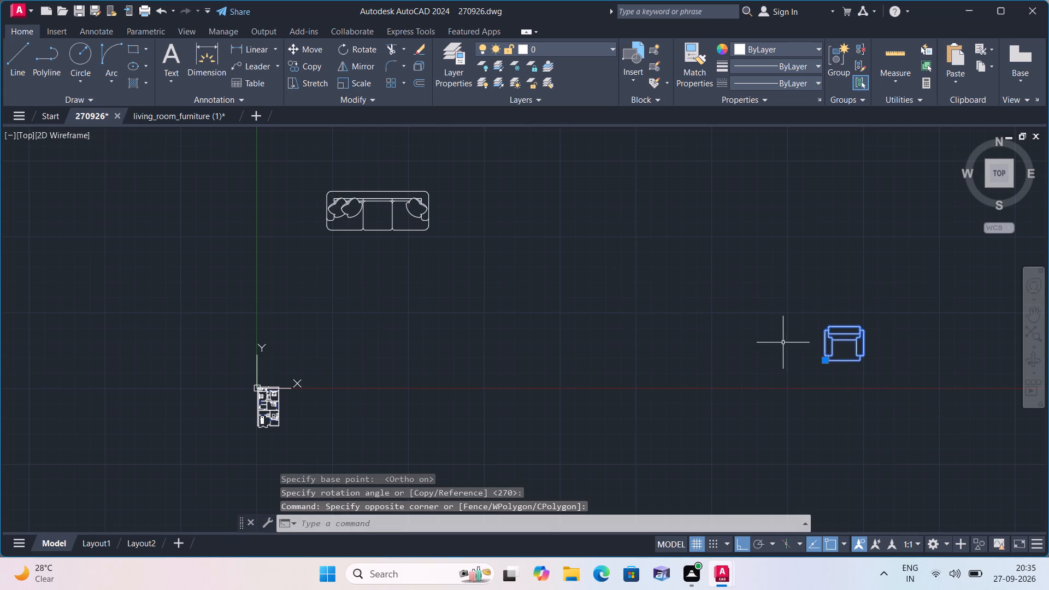
{"action": "left_click", "coordinate": [824, 361]}
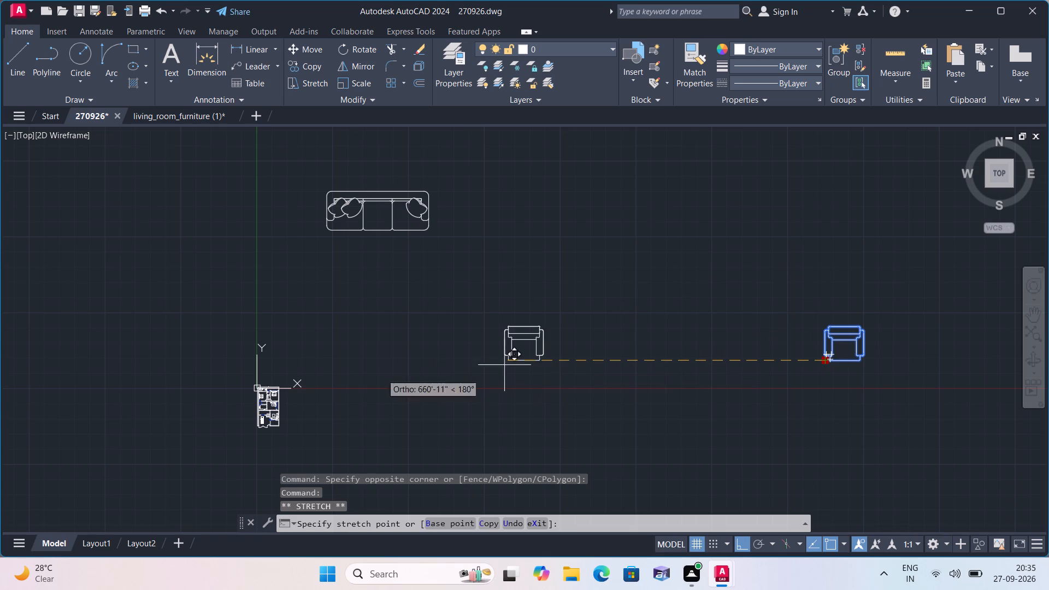
{"action": "left_click", "coordinate": [300, 373]}
Rotate the sofa and armchair together 180 degrees about a point on the sofa, with Ortho on.
{"action": "left_click_drag", "start_coordinate": [469, 284], "coordinate": [467, 274]}
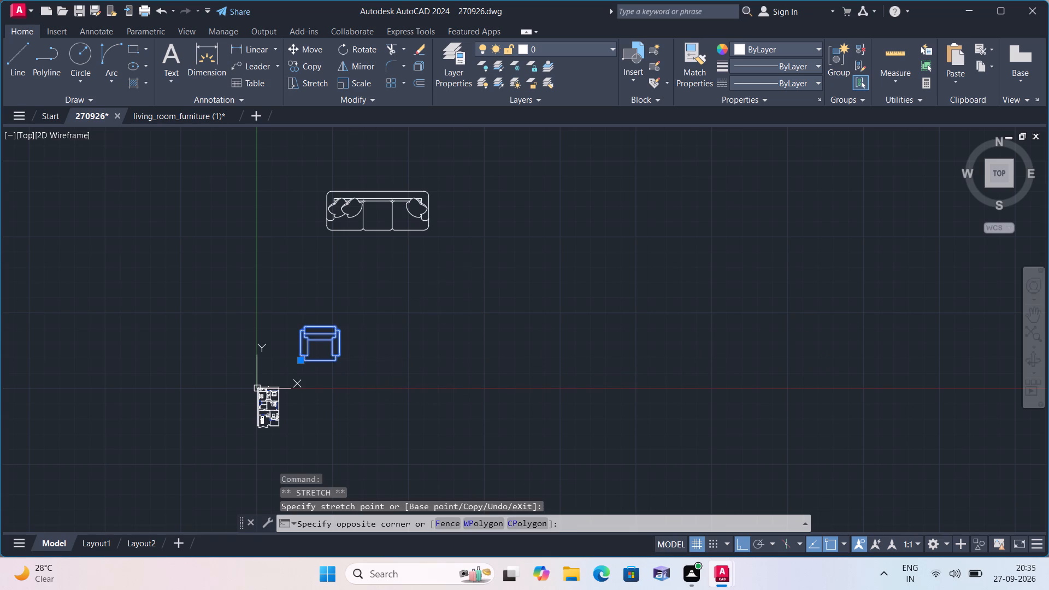
{"action": "left_click", "coordinate": [298, 179]}
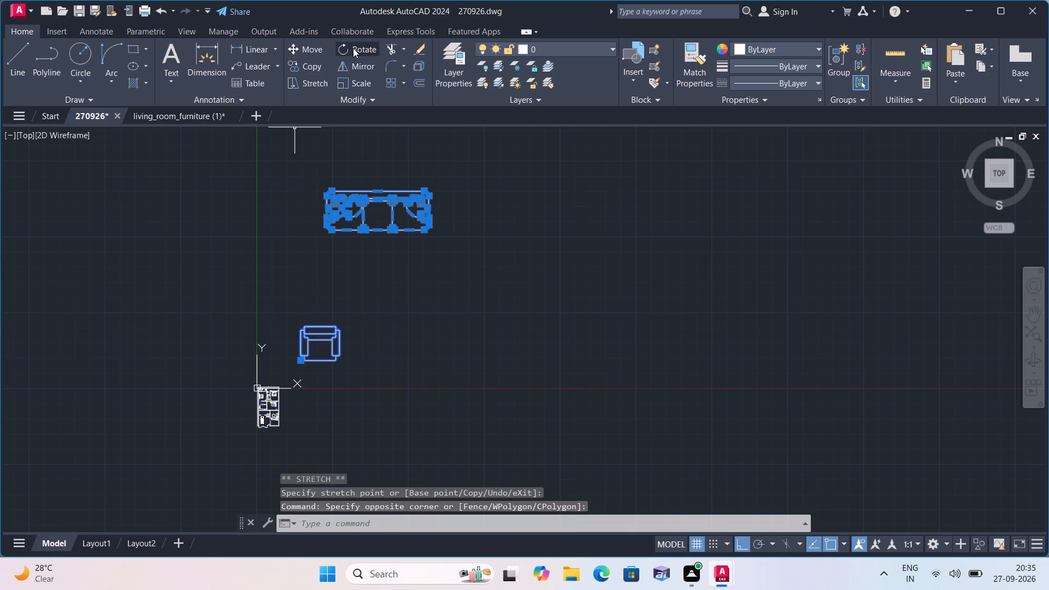
{"action": "left_click", "coordinate": [353, 48]}
{"action": "left_click_drag", "start_coordinate": [397, 202], "coordinate": [397, 207]}
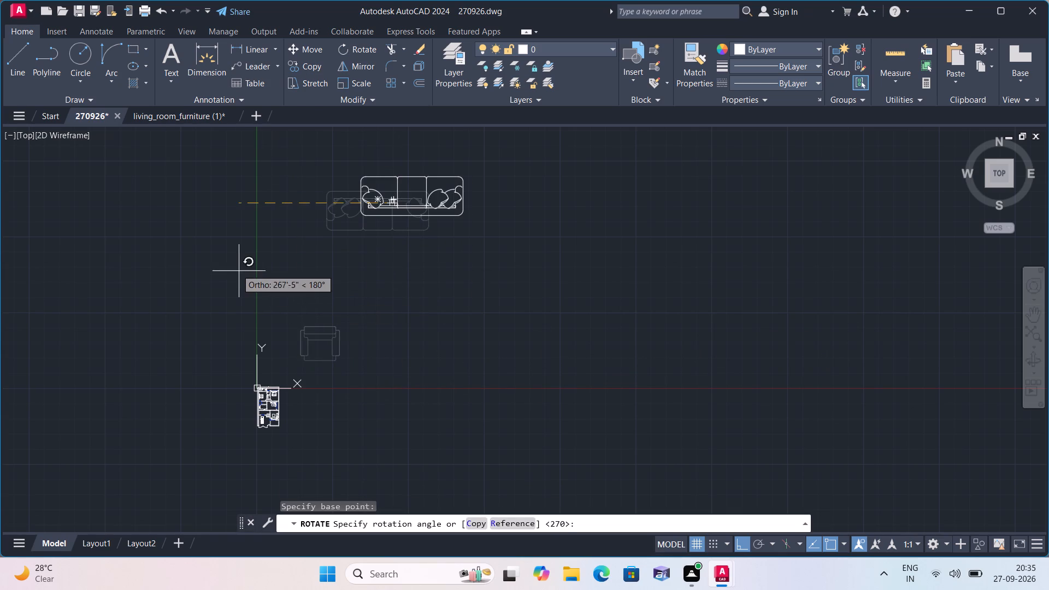
{"action": "scroll", "coordinate": [246, 290], "scroll_direction": "down", "scroll_amount": 3}
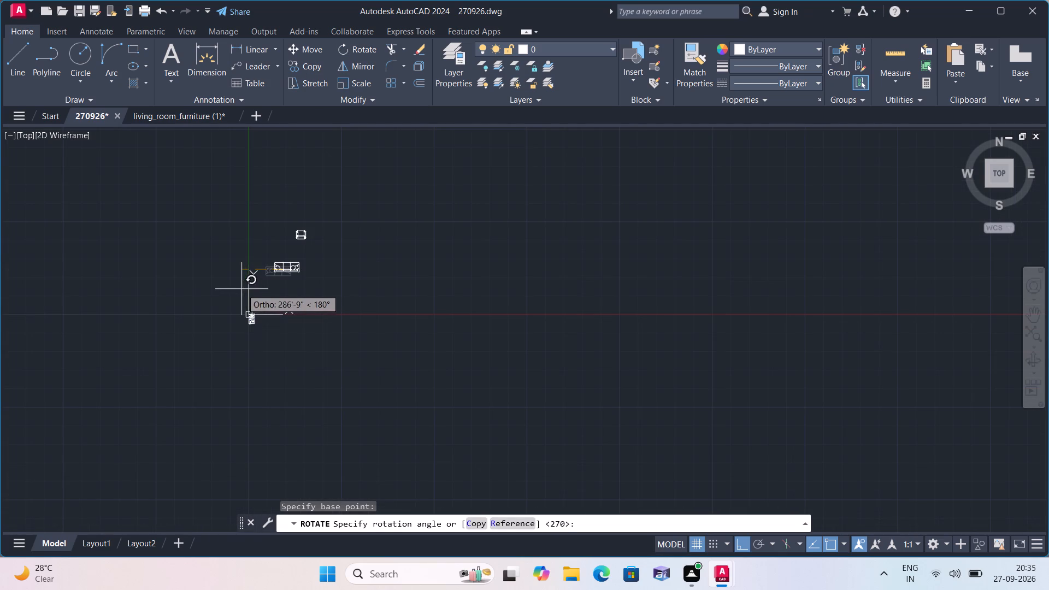
{"action": "left_click", "coordinate": [241, 289]}
Mirror the armchair across a horizontal line between it and the sofa, erasing the source object.
{"action": "scroll", "coordinate": [274, 246], "scroll_direction": "up", "scroll_amount": 3}
{"action": "middle_click_drag", "start_coordinate": [285, 261], "coordinate": [288, 268]}
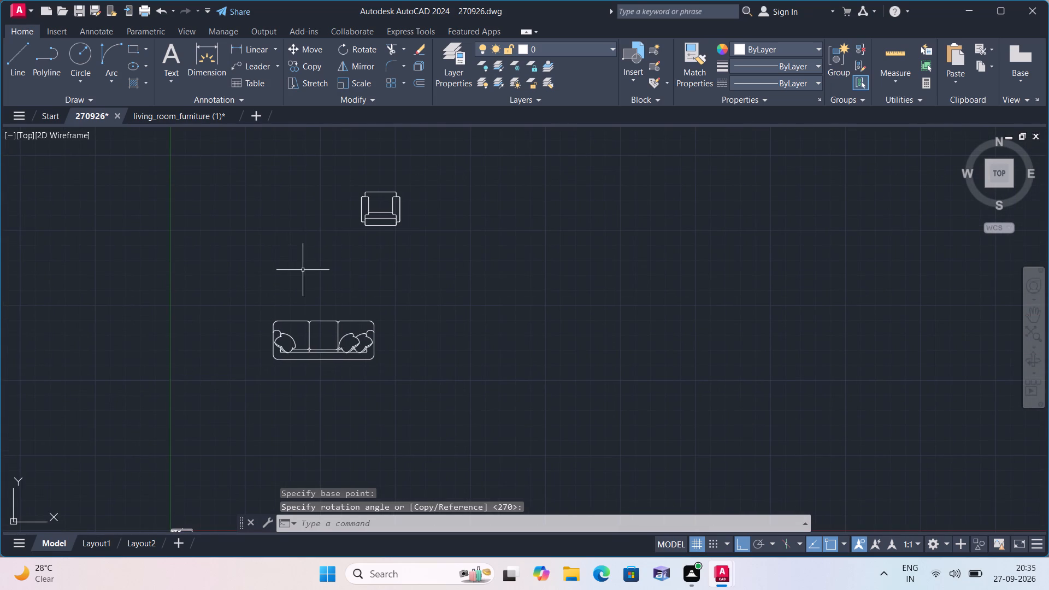
{"action": "middle_click_drag", "start_coordinate": [374, 259], "coordinate": [407, 326]}
{"action": "left_click_drag", "start_coordinate": [461, 317], "coordinate": [458, 308]}
{"action": "left_click", "coordinate": [353, 221]}
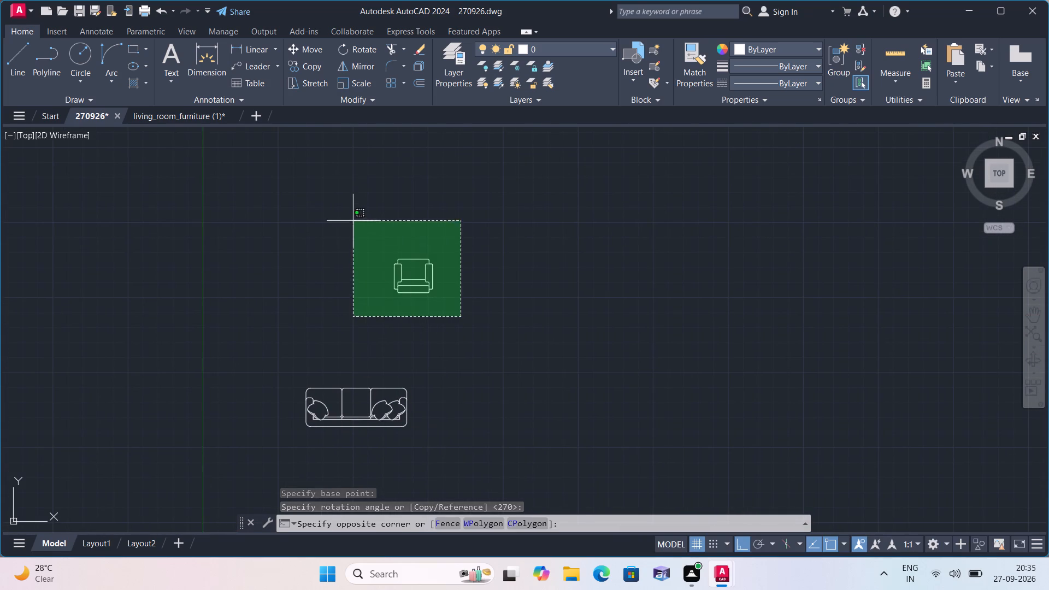
{"action": "left_click", "coordinate": [353, 68]}
{"action": "left_click", "coordinate": [386, 322]}
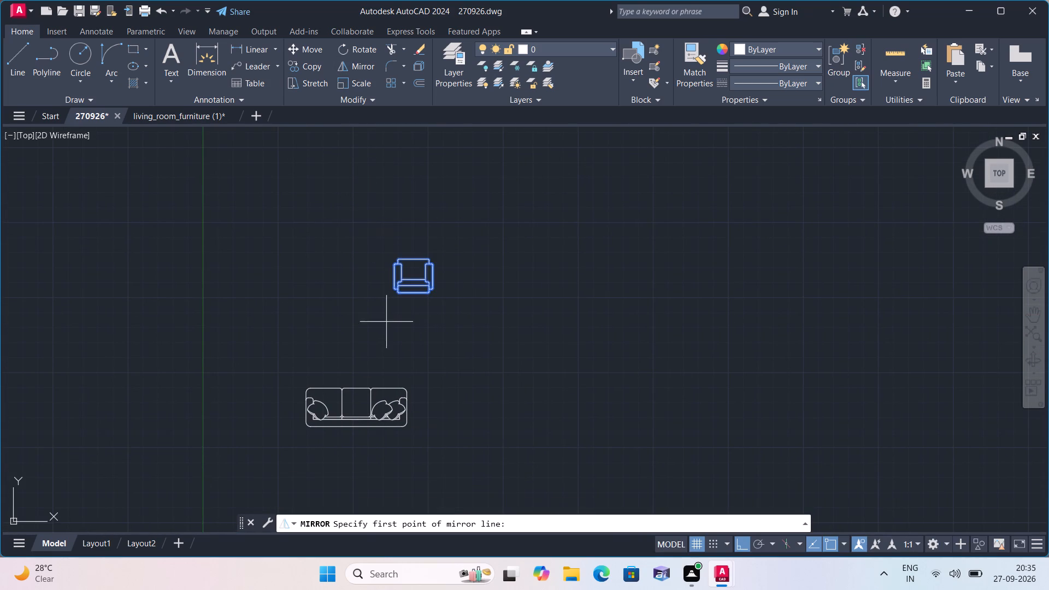
{"action": "left_click", "coordinate": [507, 323]}
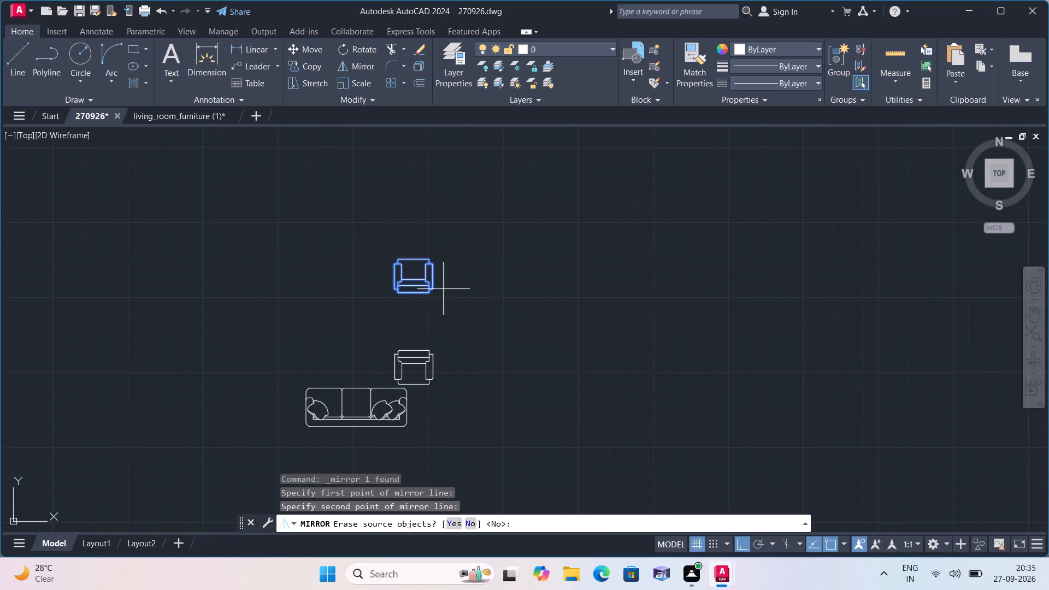
{"action": "left_click", "coordinate": [455, 526]}
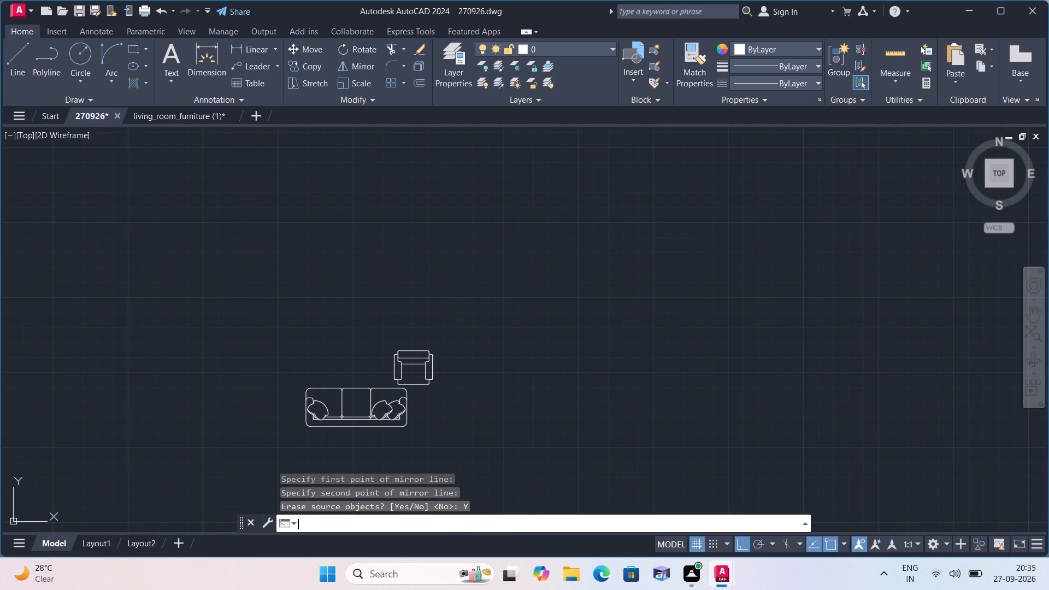
Turn Ortho off and move the sofa and armchair together to the empty space just beside the floor plan.
{"action": "middle_click_drag", "start_coordinate": [478, 427], "coordinate": [523, 300]}
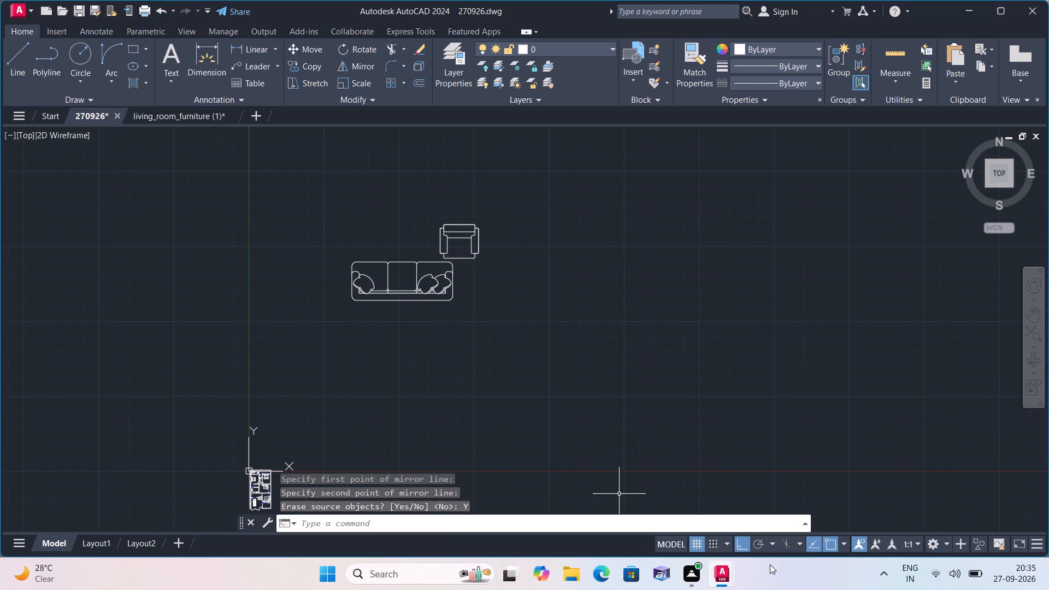
{"action": "left_click", "coordinate": [734, 549]}
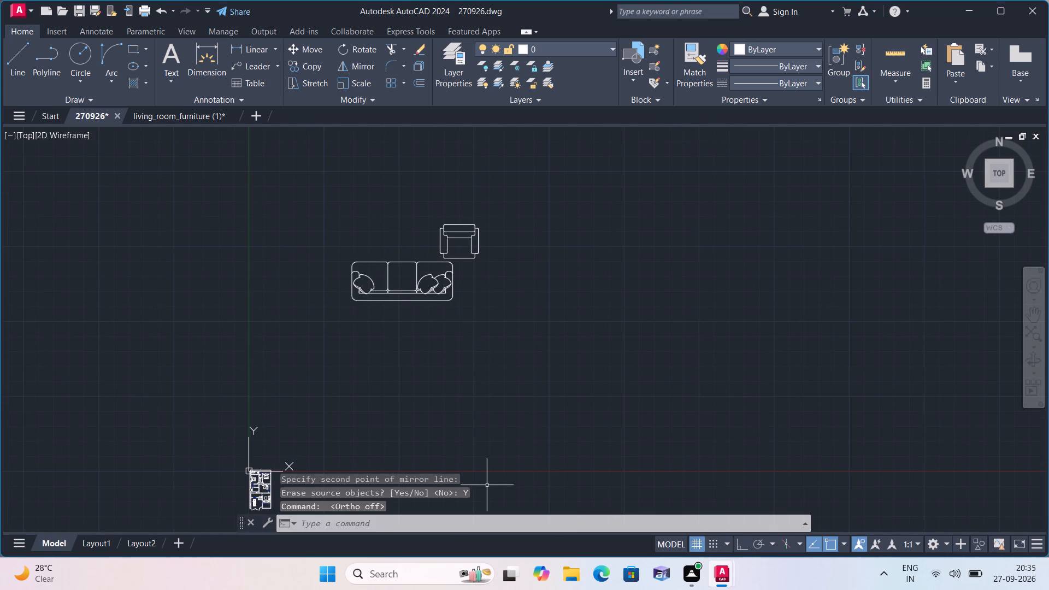
{"action": "scroll", "coordinate": [296, 390], "scroll_direction": "up", "scroll_amount": 1}
{"action": "middle_click_drag", "start_coordinate": [268, 483], "coordinate": [269, 449]}
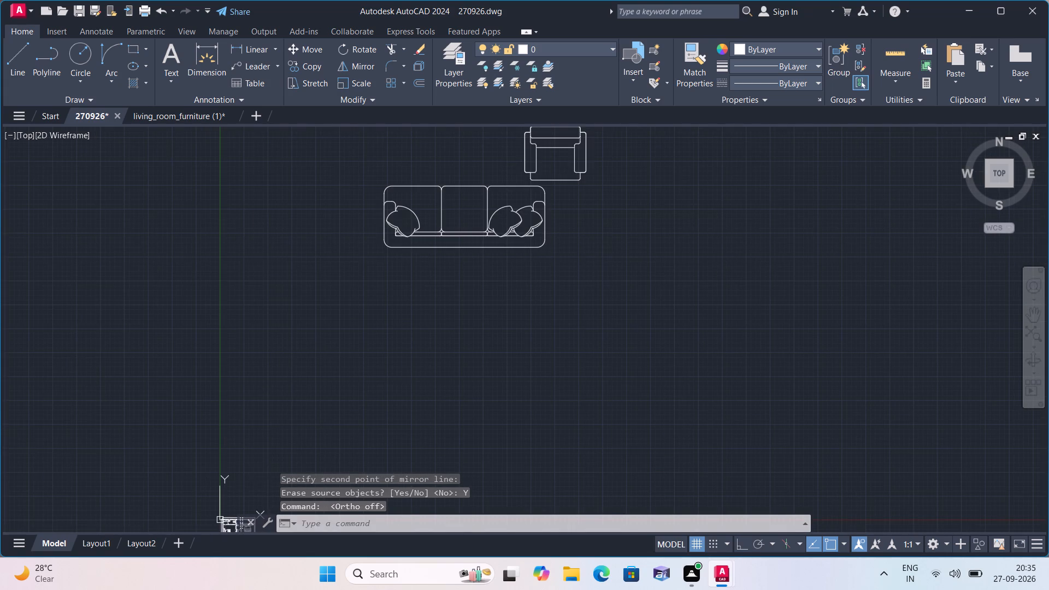
{"action": "middle_click_drag", "start_coordinate": [269, 449], "coordinate": [276, 436]}
{"action": "scroll", "coordinate": [281, 428], "scroll_direction": "down", "scroll_amount": 1}
{"action": "left_click_drag", "start_coordinate": [502, 316], "coordinate": [495, 284]}
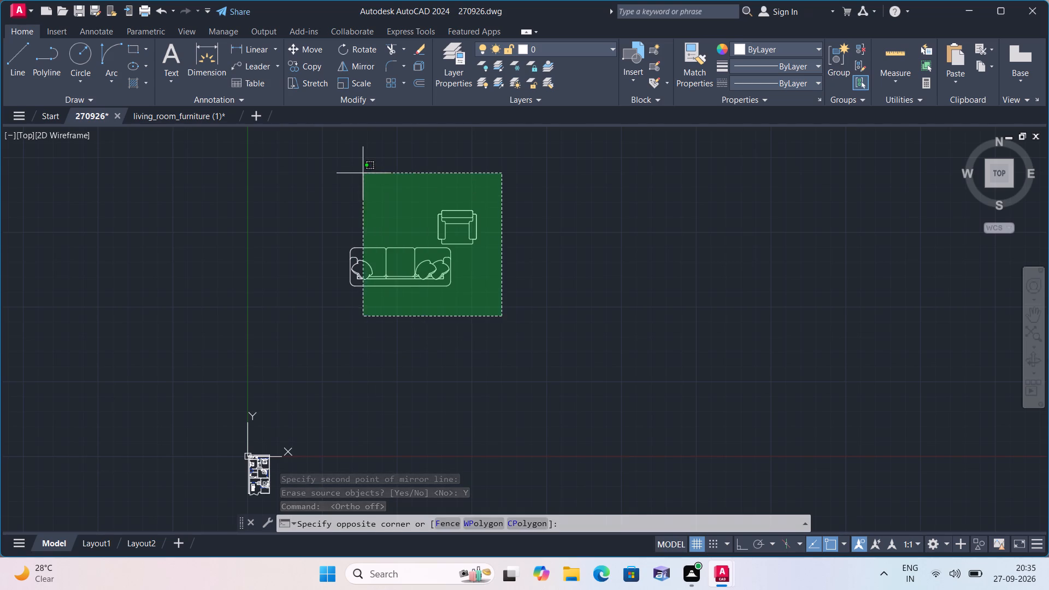
{"action": "left_click", "coordinate": [293, 172]}
{"action": "left_click", "coordinate": [308, 52]}
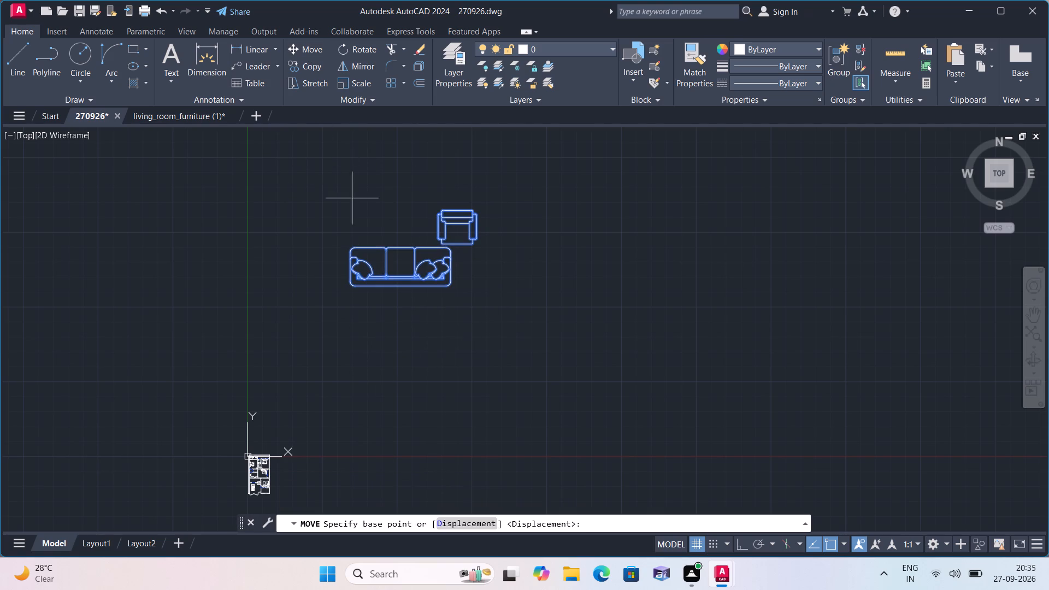
{"action": "left_click", "coordinate": [399, 273]}
{"action": "middle_click_drag", "start_coordinate": [360, 394], "coordinate": [397, 288]}
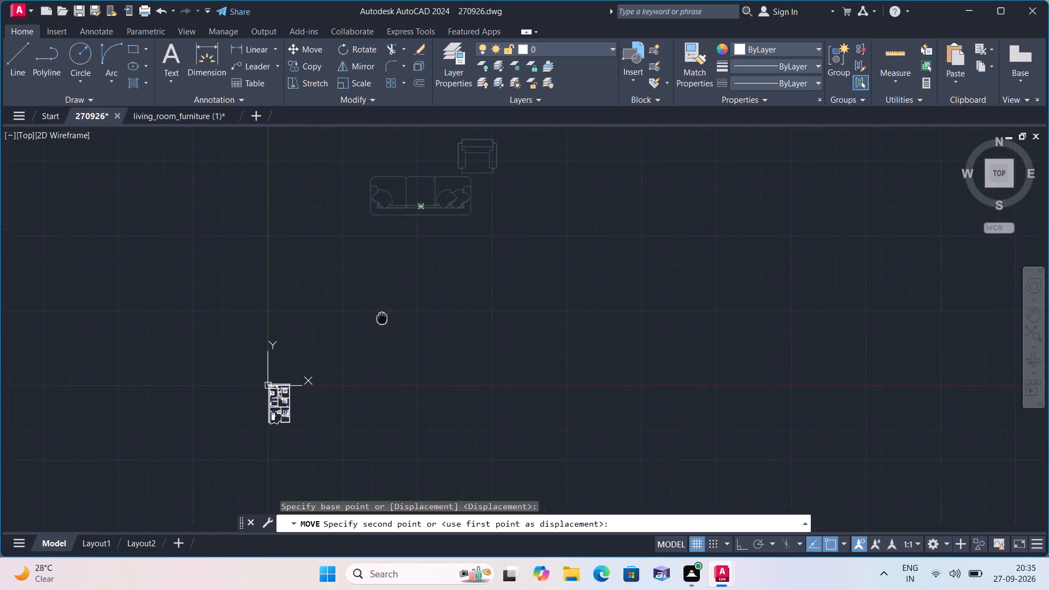
{"action": "middle_click_drag", "start_coordinate": [397, 288], "coordinate": [407, 268]}
{"action": "scroll", "coordinate": [408, 348], "scroll_direction": "up", "scroll_amount": 3}
{"action": "middle_click_drag", "start_coordinate": [363, 375], "coordinate": [427, 369]}
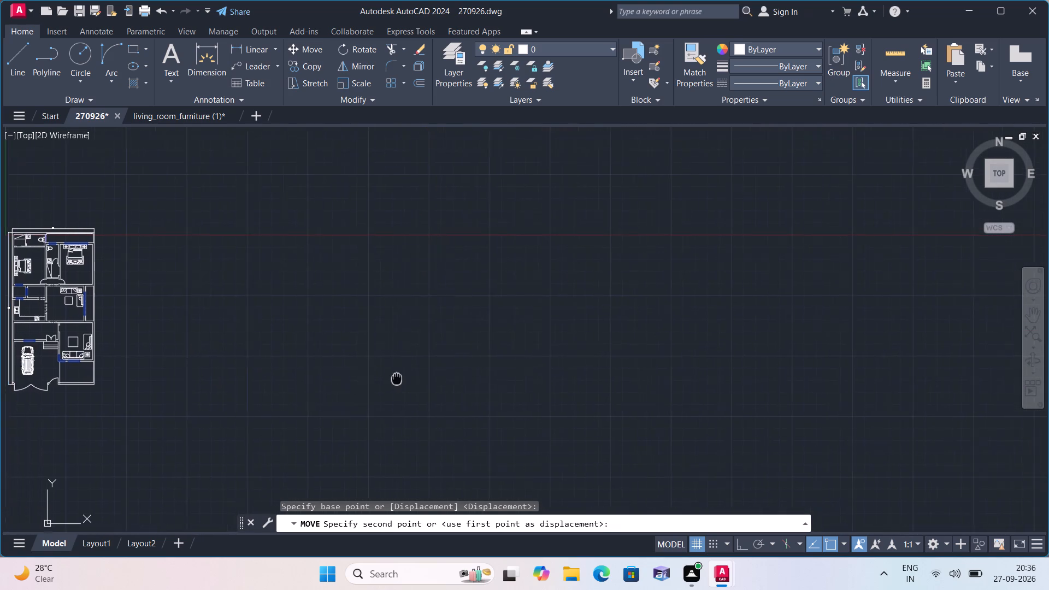
{"action": "middle_click_drag", "start_coordinate": [427, 369], "coordinate": [446, 366]}
{"action": "left_click", "coordinate": [410, 376]}
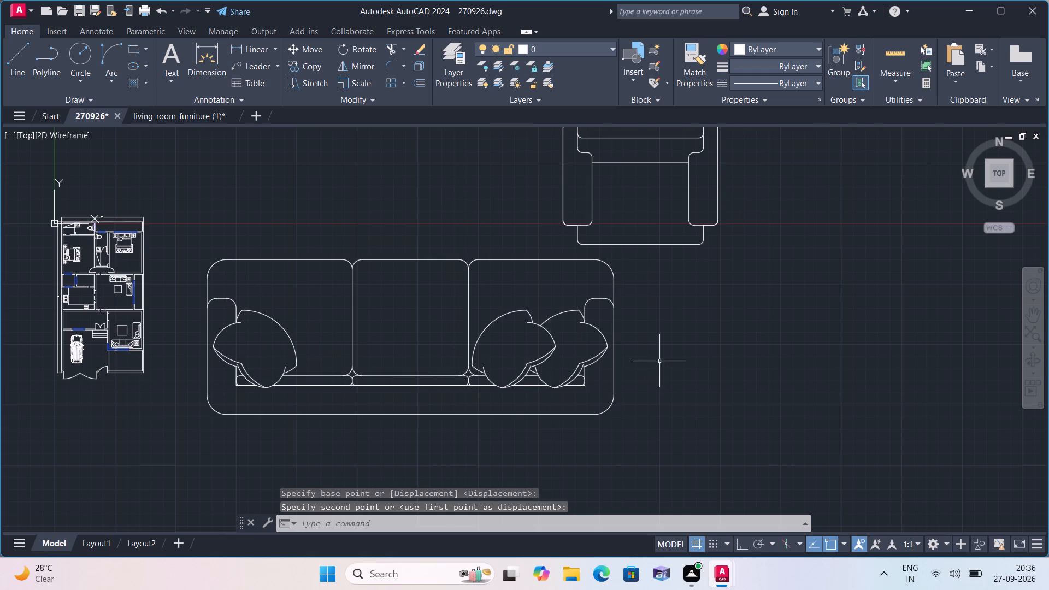
Scale the armchair down from a point on its inner armrest edge to roughly suit the floor plan's furniture.
{"action": "scroll", "coordinate": [704, 304], "scroll_direction": "down", "scroll_amount": 1}
{"action": "middle_click_drag", "start_coordinate": [704, 304], "coordinate": [710, 382]}
{"action": "left_click_drag", "start_coordinate": [732, 379], "coordinate": [730, 362]}
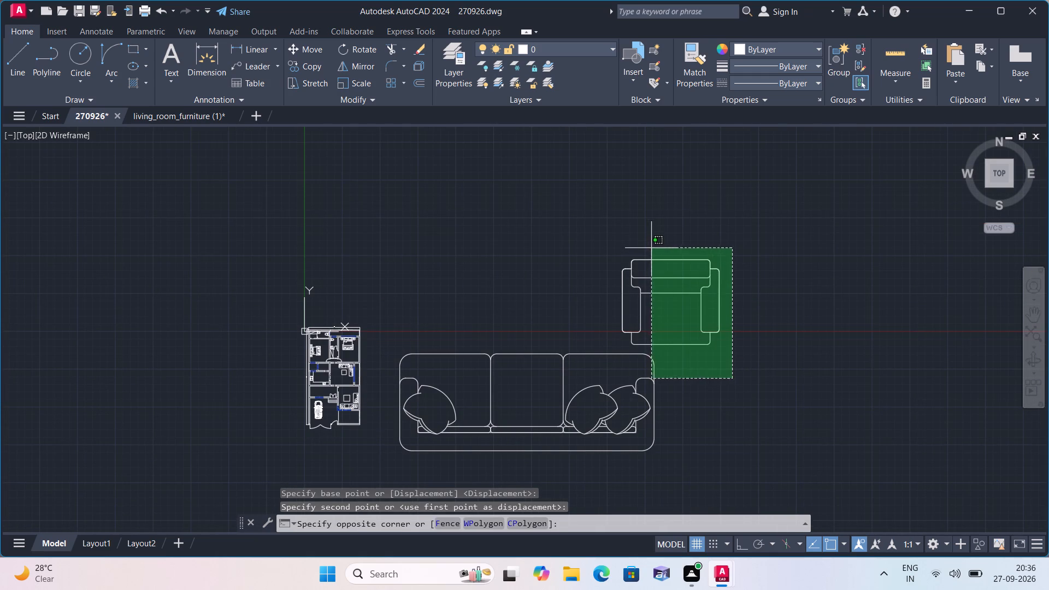
{"action": "left_click", "coordinate": [667, 247]}
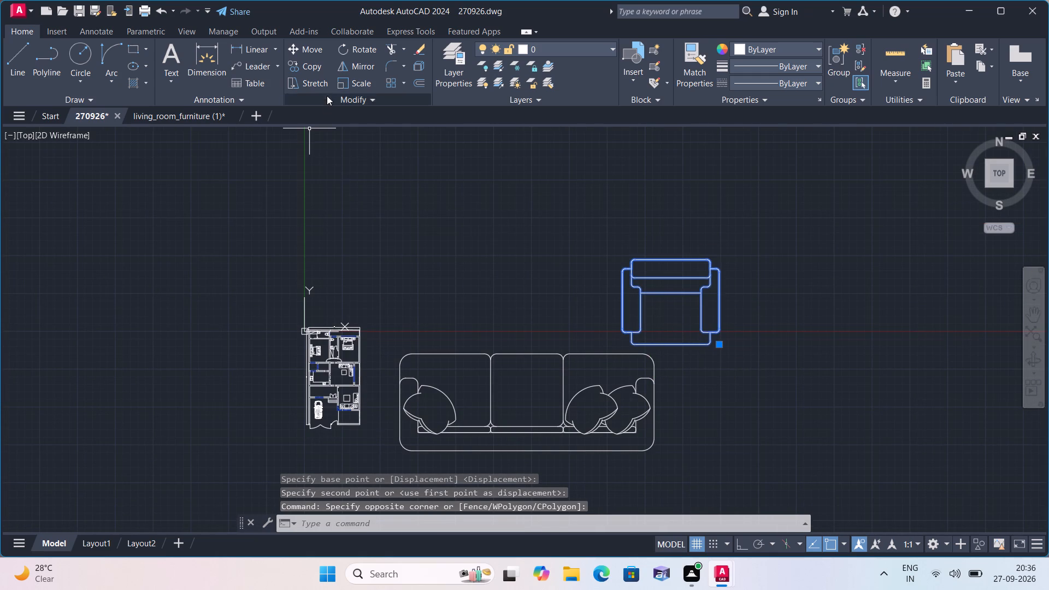
{"action": "left_click", "coordinate": [364, 84]}
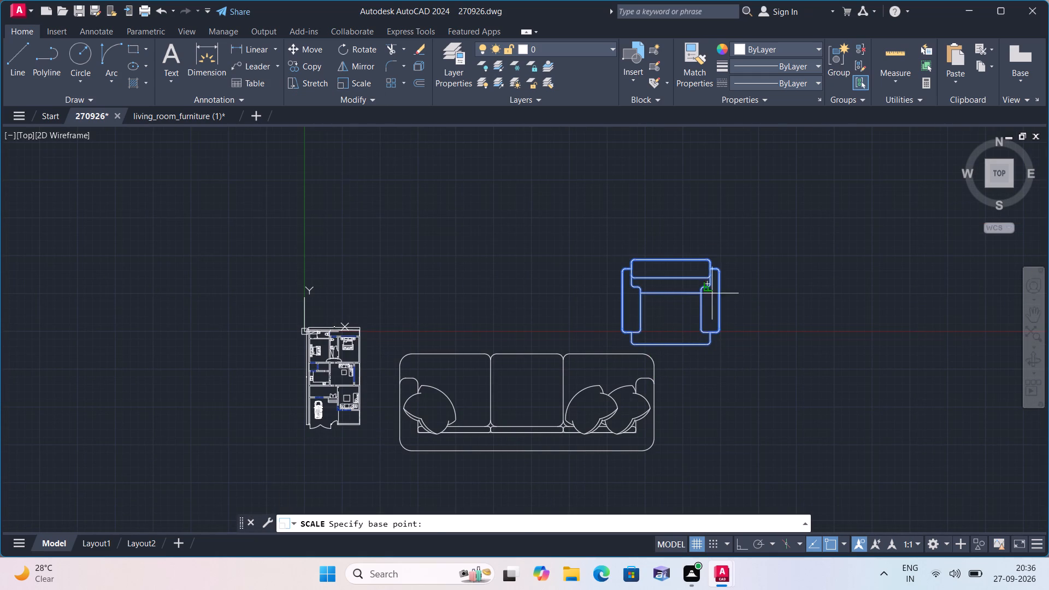
{"action": "left_click", "coordinate": [704, 296]}
{"action": "left_click", "coordinate": [698, 293]}
Move the reduced armchair into the upper-left bedroom, in the open area above the bed's rug.
{"action": "left_click_drag", "start_coordinate": [718, 306], "coordinate": [705, 290]}
{"action": "left_click", "coordinate": [673, 262]}
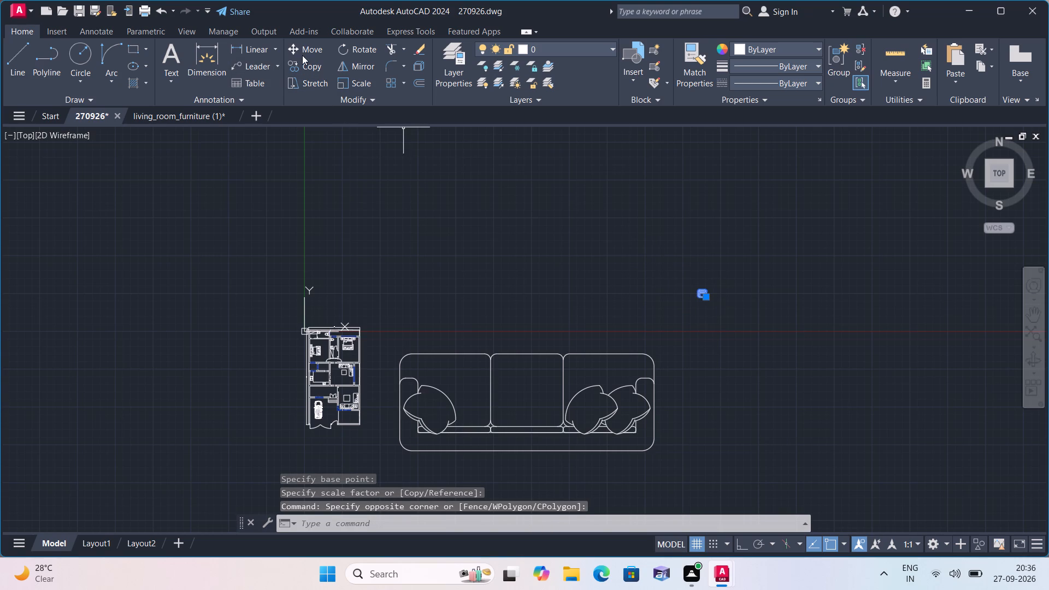
{"action": "left_click", "coordinate": [303, 48]}
{"action": "left_click", "coordinate": [703, 296]}
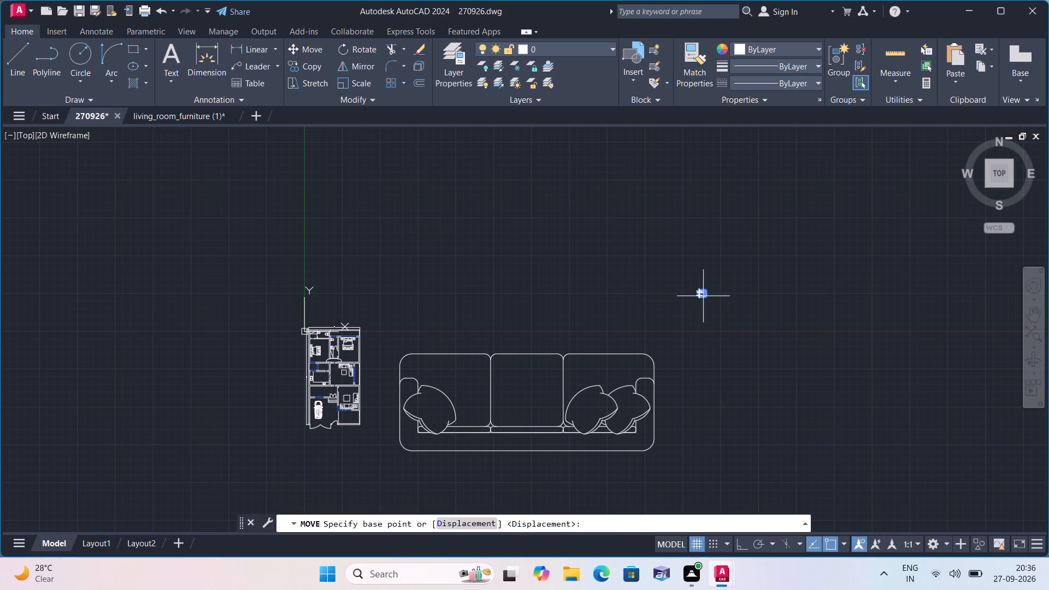
{"action": "scroll", "coordinate": [348, 358], "scroll_direction": "up", "scroll_amount": 3}
{"action": "scroll", "coordinate": [229, 302], "scroll_direction": "up", "scroll_amount": 2}
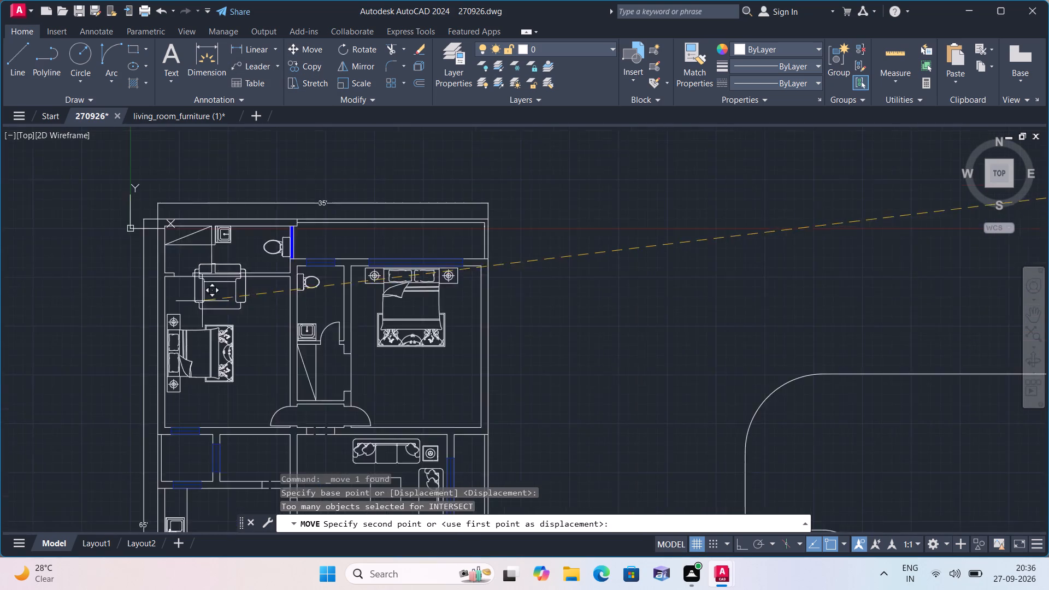
{"action": "scroll", "coordinate": [232, 324], "scroll_direction": "up", "scroll_amount": 1}
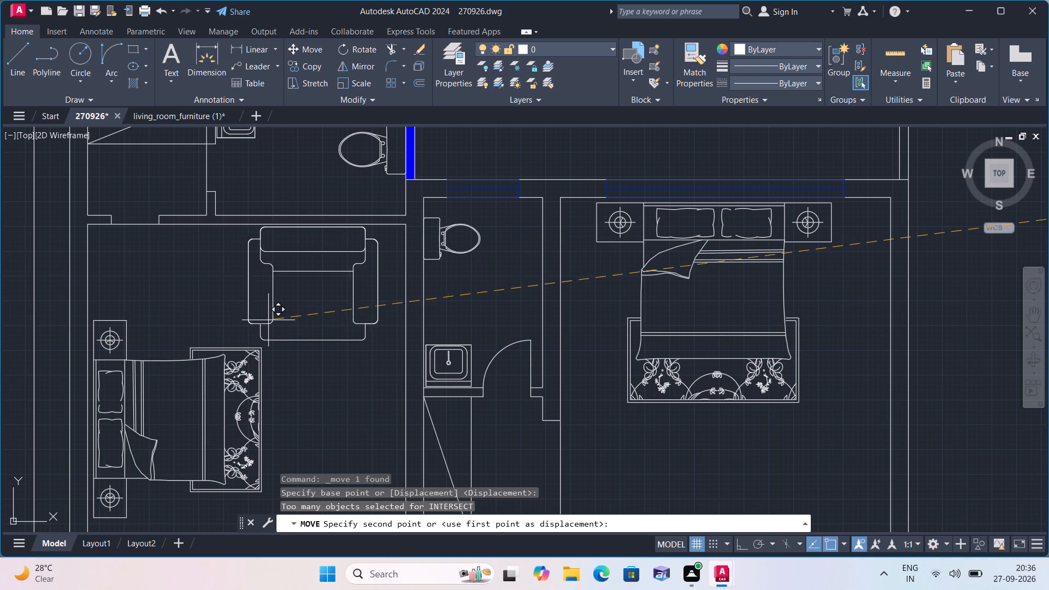
{"action": "left_click", "coordinate": [274, 322]}
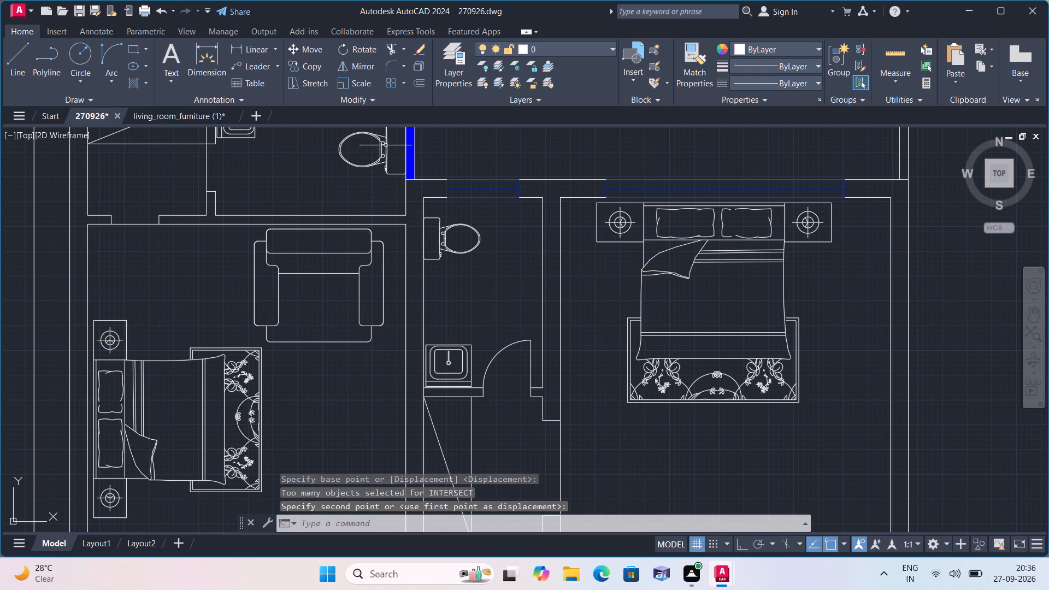
Scale the bedroom armchair down further from a point on its backrest to suit the bed's proportions.
{"action": "left_click", "coordinate": [352, 251]}
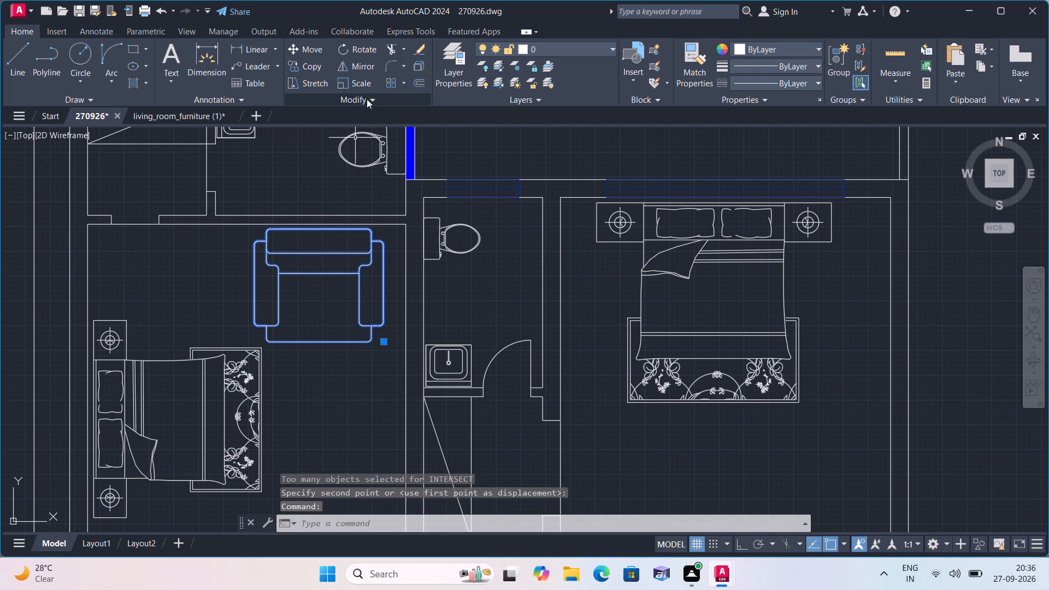
{"action": "left_click", "coordinate": [357, 81]}
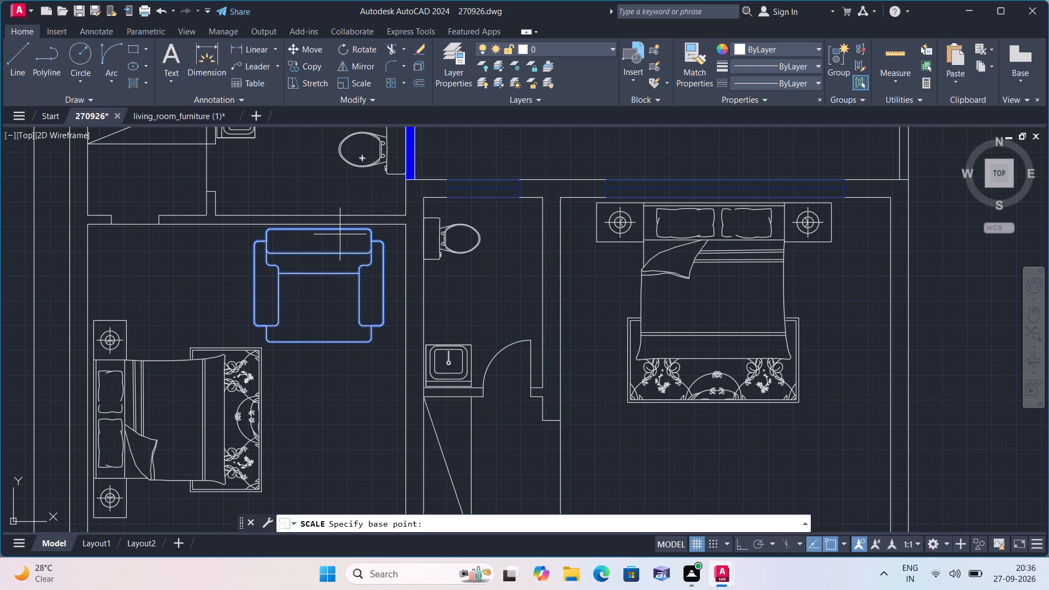
{"action": "left_click", "coordinate": [331, 244]}
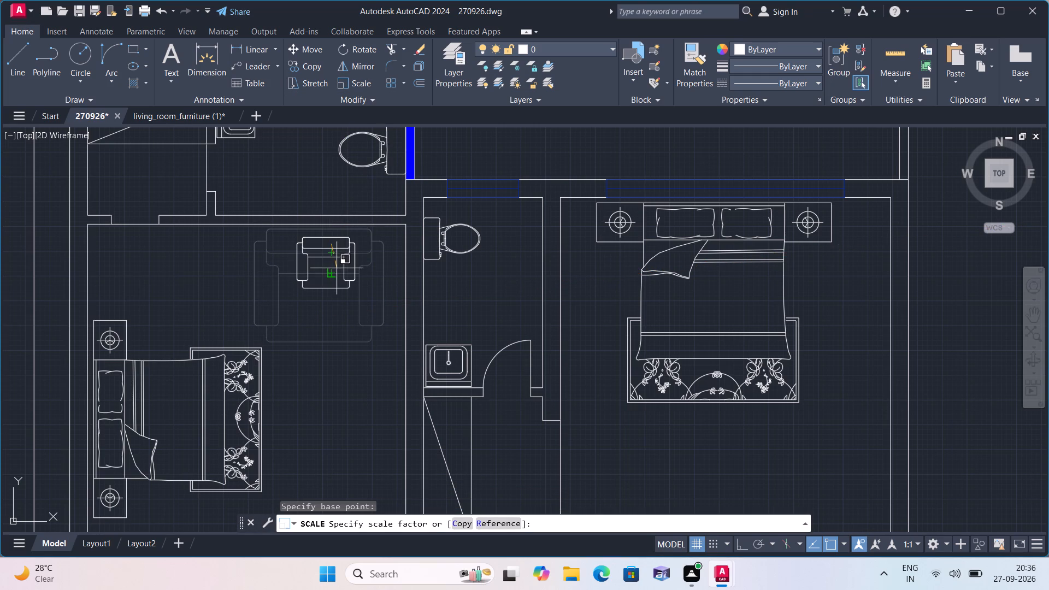
{"action": "left_click", "coordinate": [331, 290]}
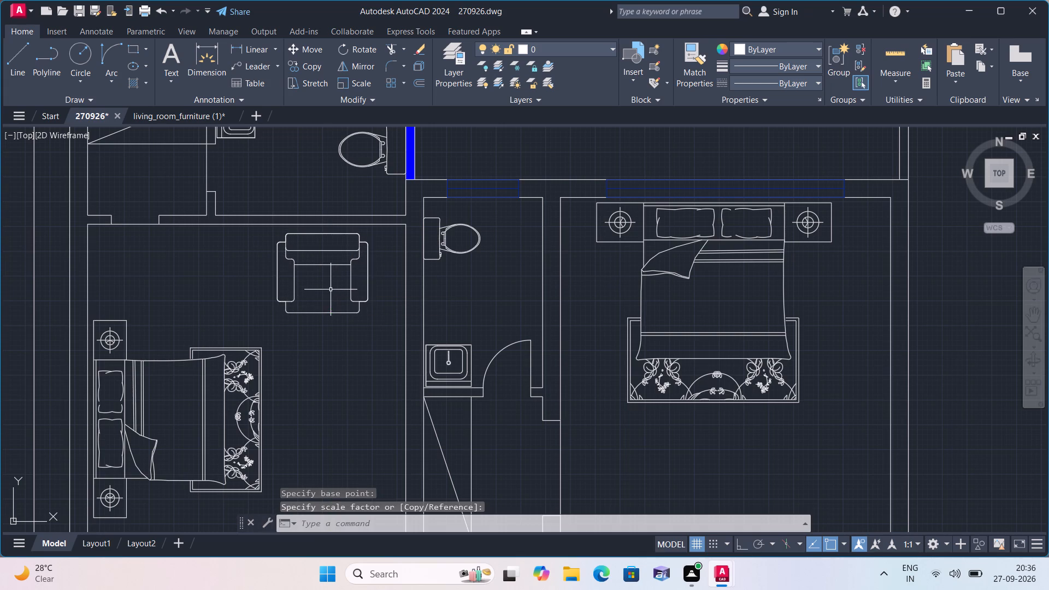
Scale the three-seat sofa beside the floor plan down to room-furniture size, using a point on its single end cushion as base.
{"action": "scroll", "coordinate": [517, 260], "scroll_direction": "down", "scroll_amount": 3}
{"action": "middle_click_drag", "start_coordinate": [712, 286], "coordinate": [584, 179]}
{"action": "scroll", "coordinate": [654, 243], "scroll_direction": "down", "scroll_amount": 1}
{"action": "scroll", "coordinate": [587, 205], "scroll_direction": "down", "scroll_amount": 1}
{"action": "scroll", "coordinate": [600, 253], "scroll_direction": "down", "scroll_amount": 1}
{"action": "middle_click_drag", "start_coordinate": [594, 253], "coordinate": [512, 257]}
{"action": "left_click_drag", "start_coordinate": [841, 393], "coordinate": [786, 306]}
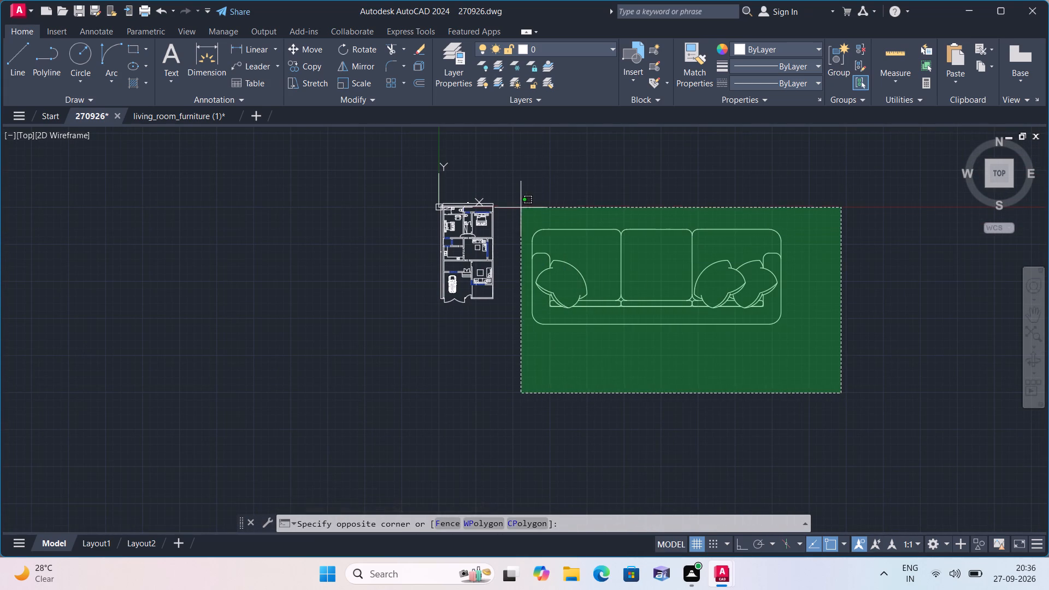
{"action": "left_click", "coordinate": [520, 206]}
{"action": "left_click", "coordinate": [358, 79]}
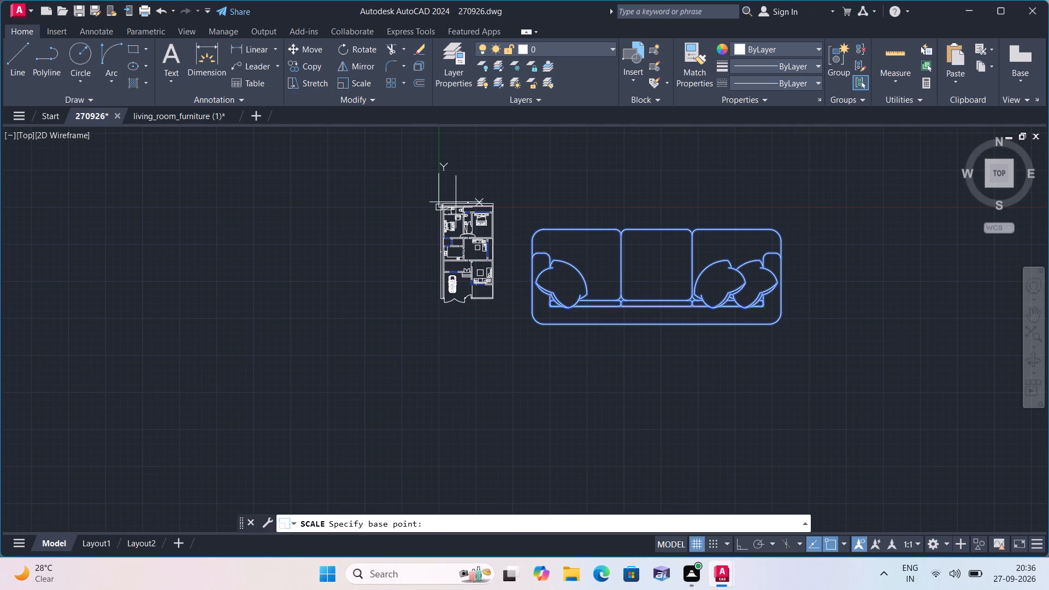
{"action": "left_click", "coordinate": [556, 261]}
{"action": "left_click", "coordinate": [558, 264]}
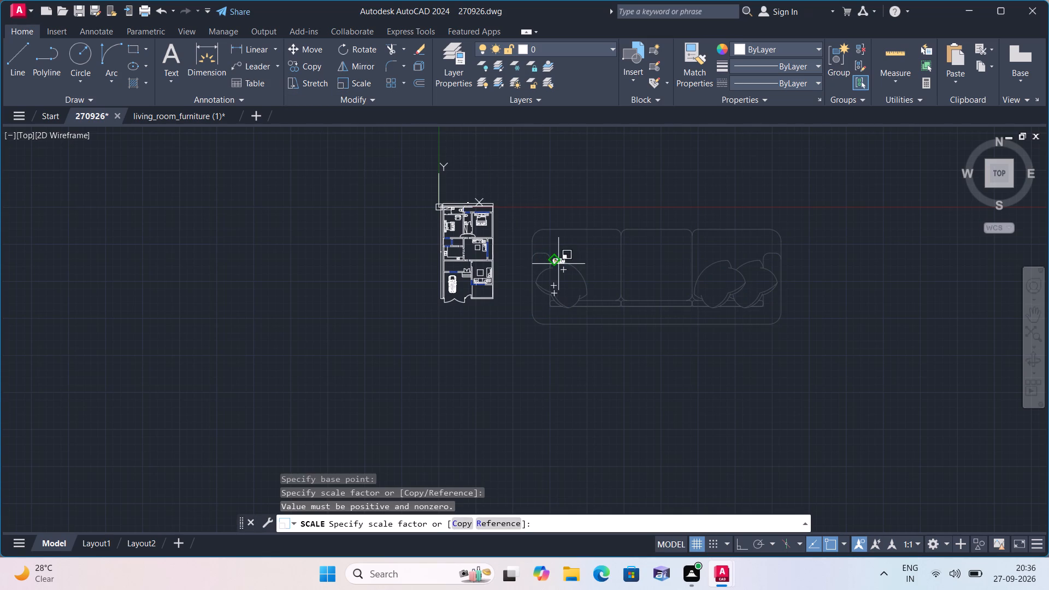
{"action": "left_click", "coordinate": [560, 265]}
Move the reduced three-seat sofa closer to the floor plan, just outside the upper-right bedroom's outer wall.
{"action": "left_click", "coordinate": [594, 287]}
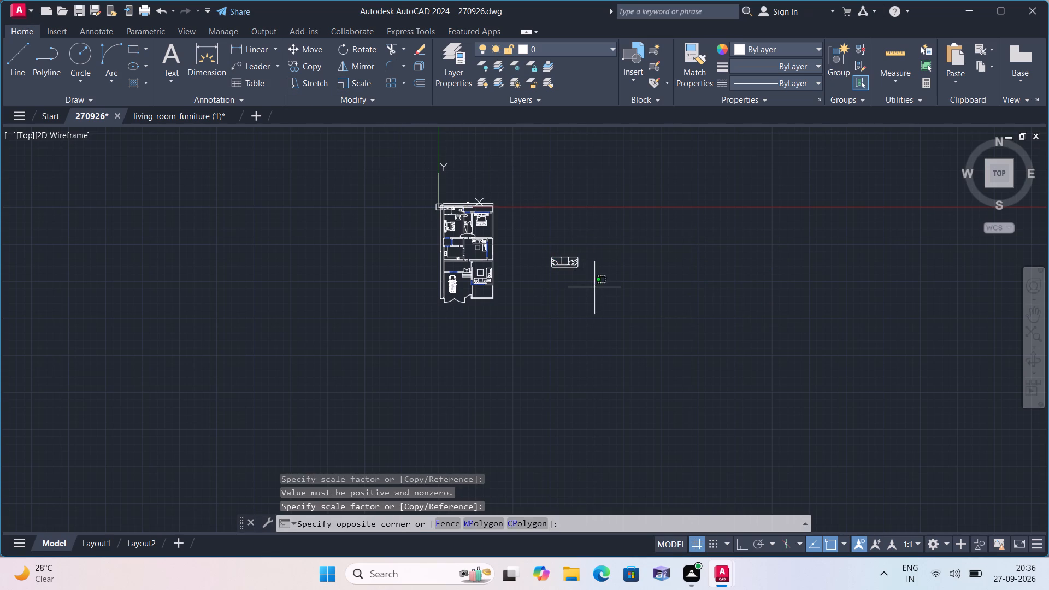
{"action": "left_click", "coordinate": [545, 238]}
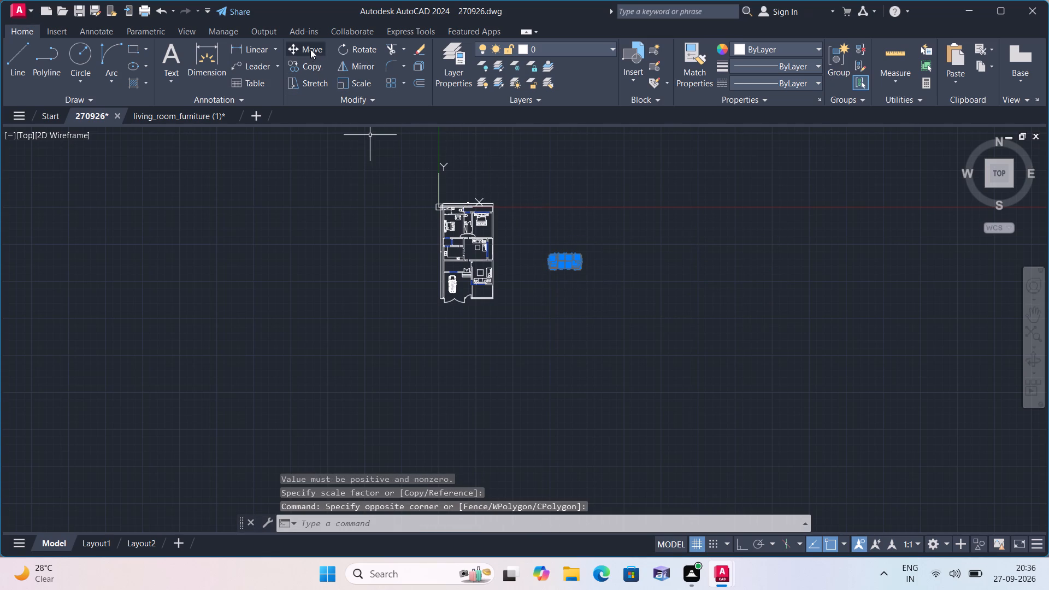
{"action": "left_click", "coordinate": [310, 48]}
{"action": "left_click", "coordinate": [565, 261]}
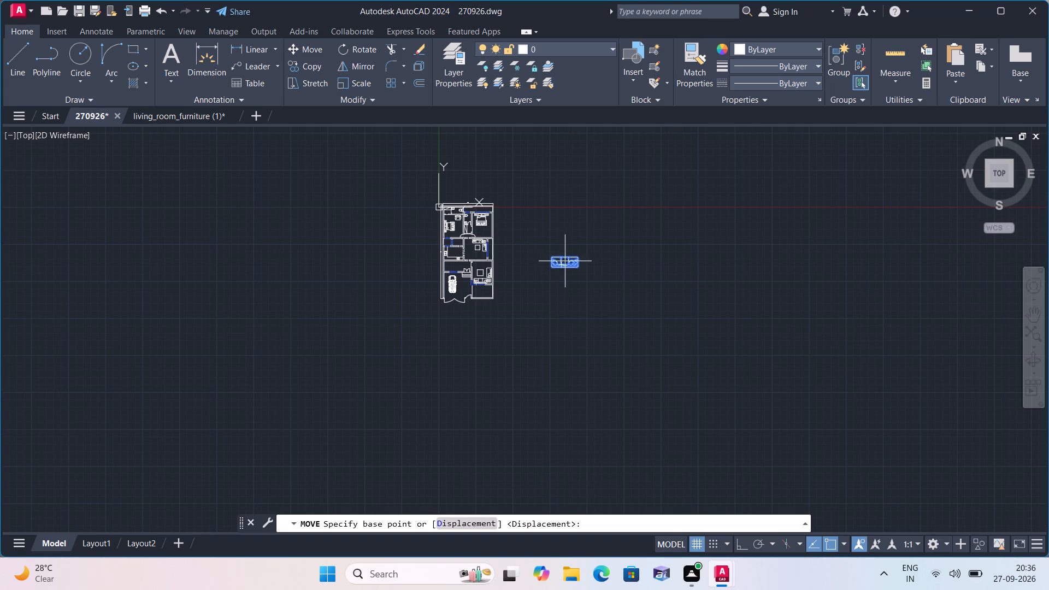
{"action": "scroll", "coordinate": [486, 261], "scroll_direction": "up", "scroll_amount": 3}
{"action": "scroll", "coordinate": [475, 199], "scroll_direction": "up", "scroll_amount": 1}
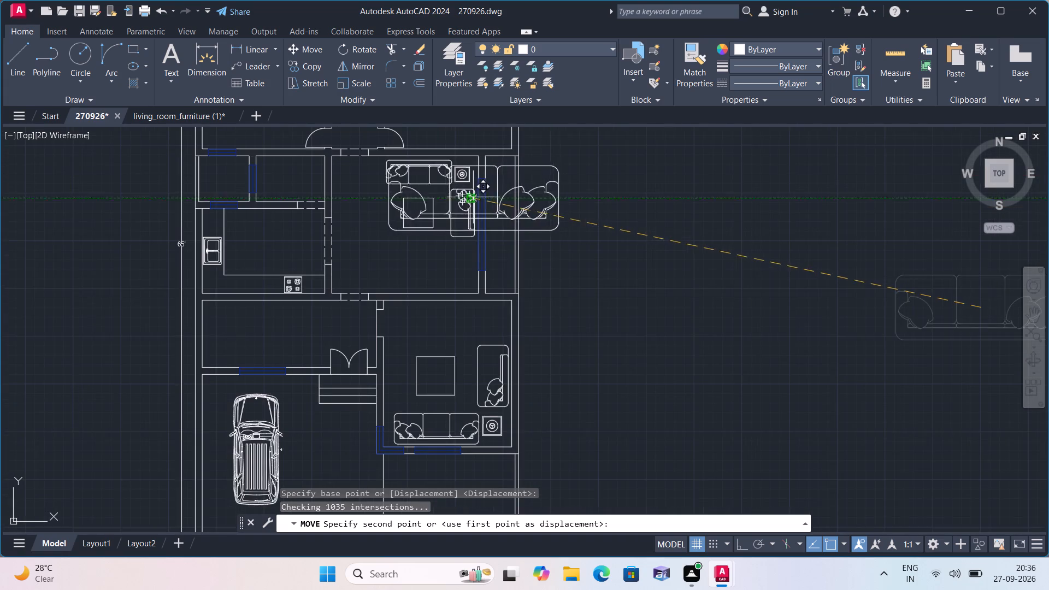
{"action": "middle_click_drag", "start_coordinate": [471, 196], "coordinate": [425, 347]}
{"action": "left_click", "coordinate": [598, 258]}
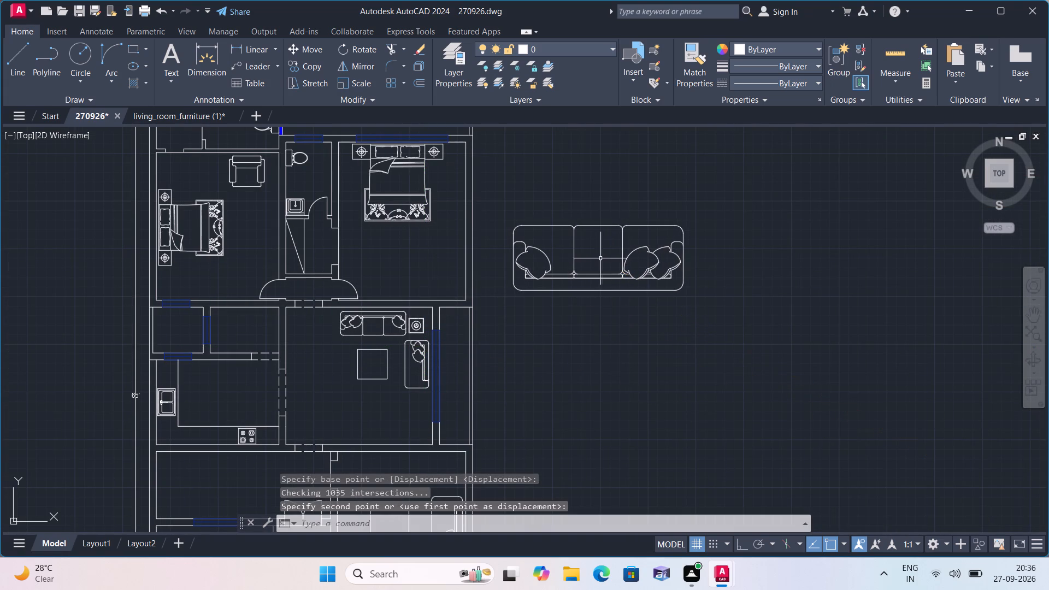
Scale the sofa outside the upper-right bedroom down further, from a point on its middle seat, to match the living-room sofas.
{"action": "left_click_drag", "start_coordinate": [722, 329], "coordinate": [705, 311]}
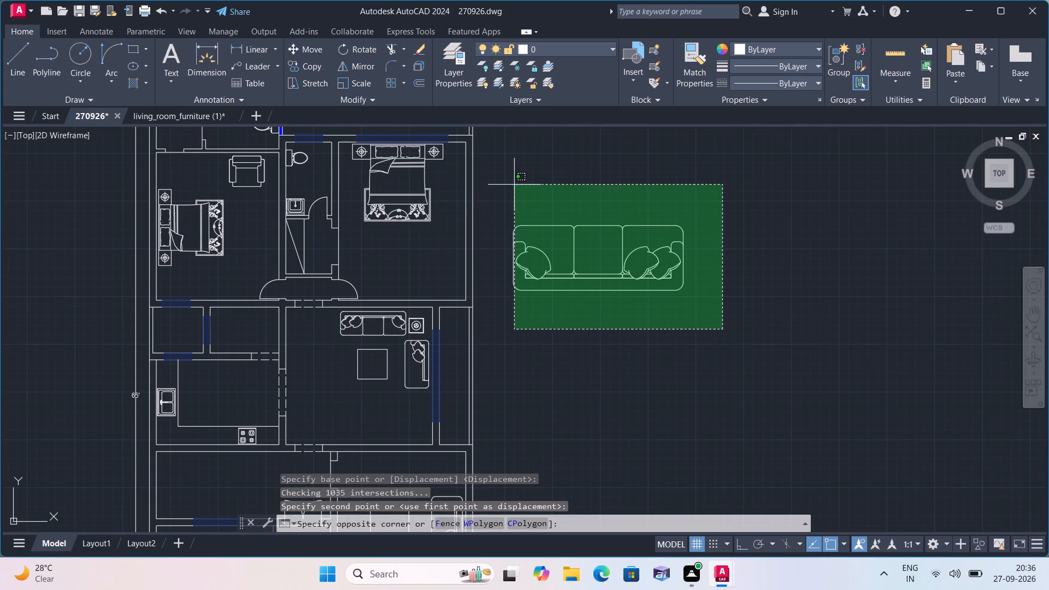
{"action": "left_click", "coordinate": [504, 181]}
{"action": "left_click", "coordinate": [359, 86]}
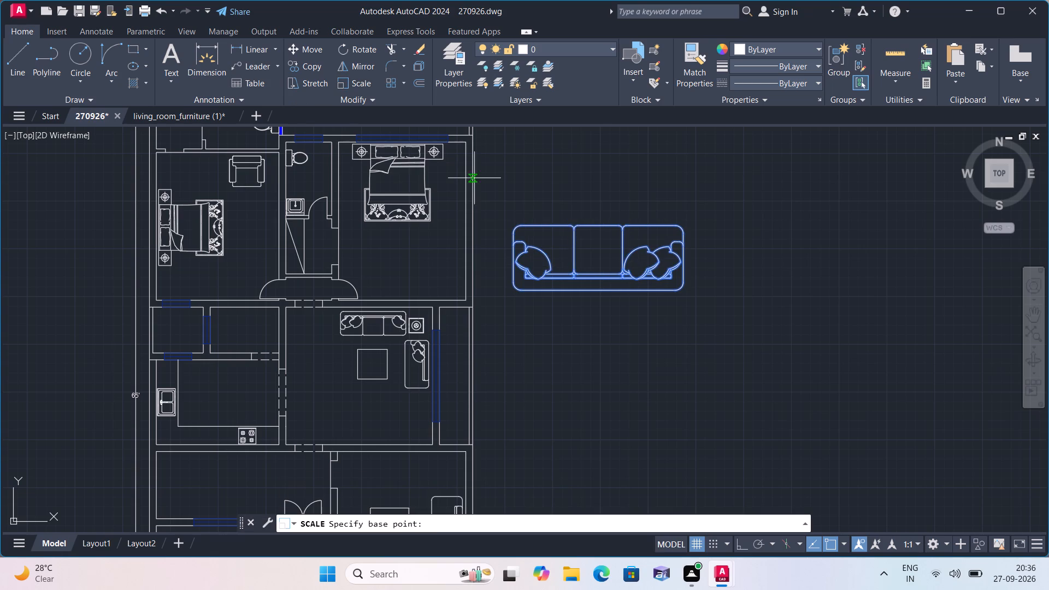
{"action": "left_click", "coordinate": [591, 269]}
{"action": "left_click", "coordinate": [622, 273]}
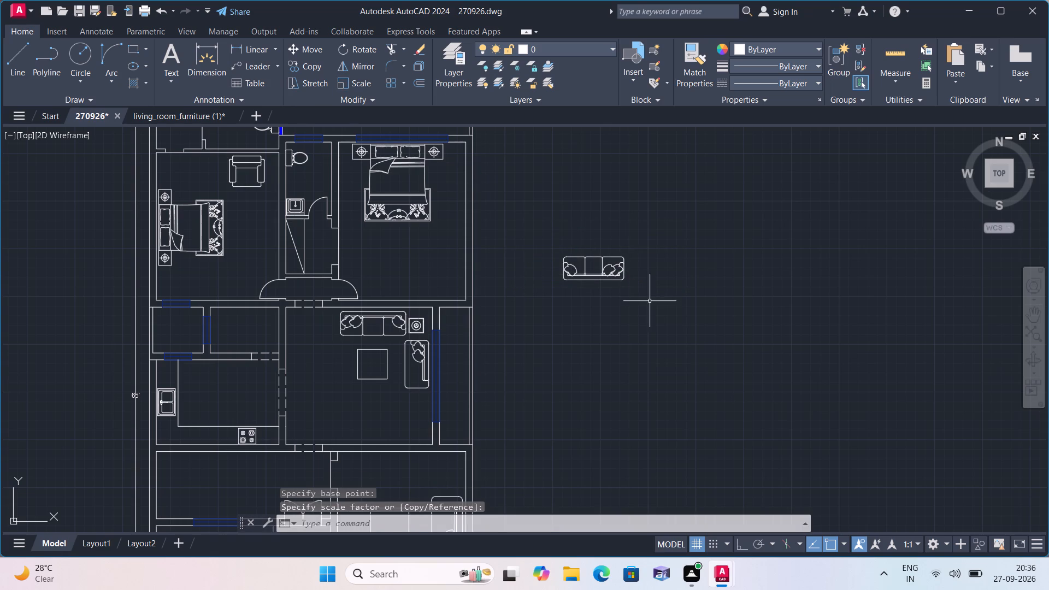
Move the scaled sofa into the upper-right bedroom, against its lower wall below the bed.
{"action": "left_click", "coordinate": [655, 311]}
{"action": "left_click", "coordinate": [519, 235]}
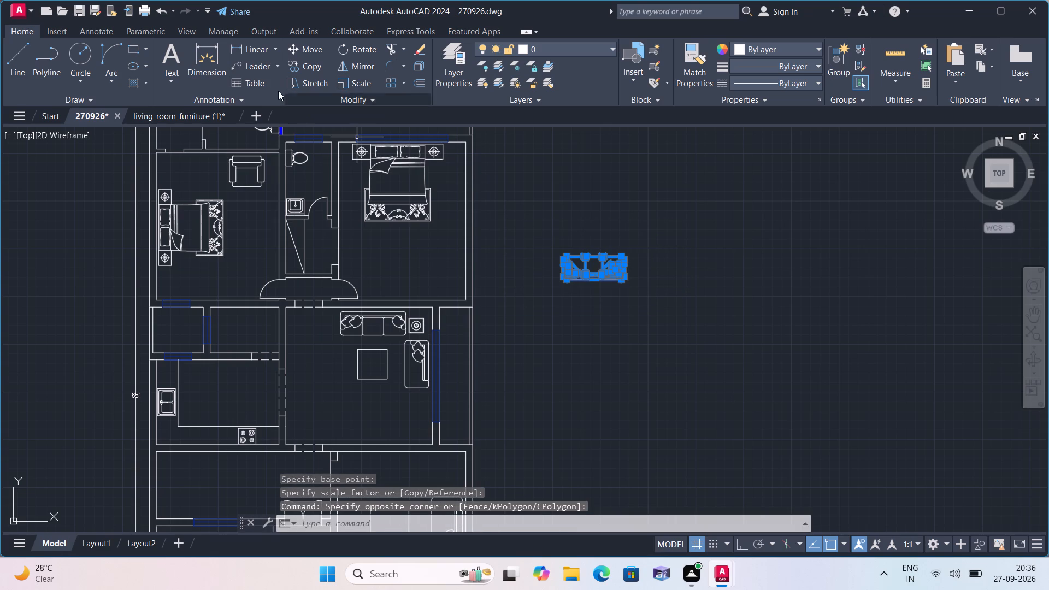
{"action": "left_click", "coordinate": [305, 55]}
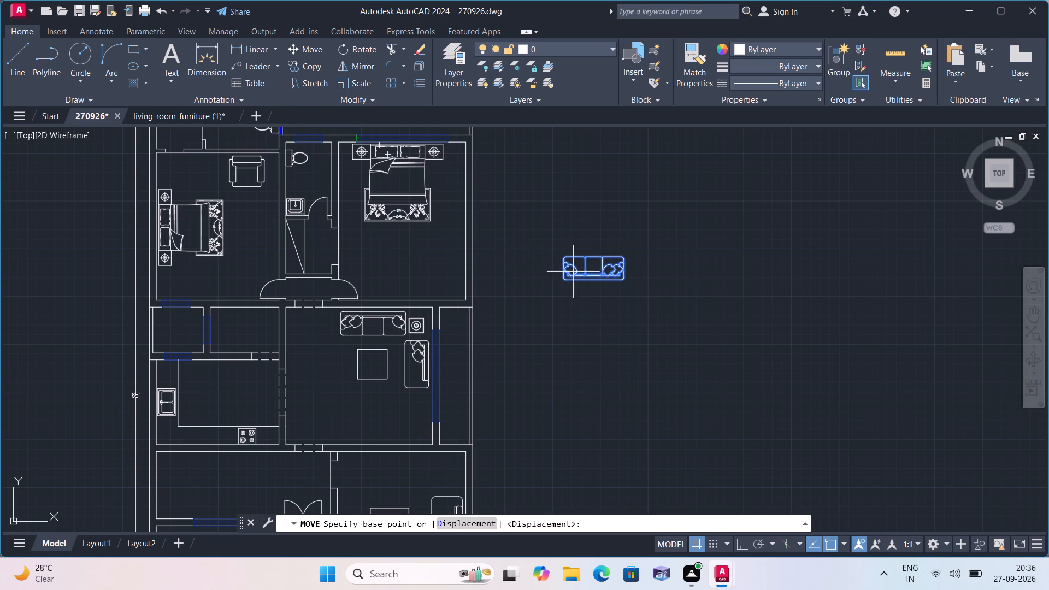
{"action": "left_click", "coordinate": [596, 267]}
{"action": "scroll", "coordinate": [381, 284], "scroll_direction": "up", "scroll_amount": 2}
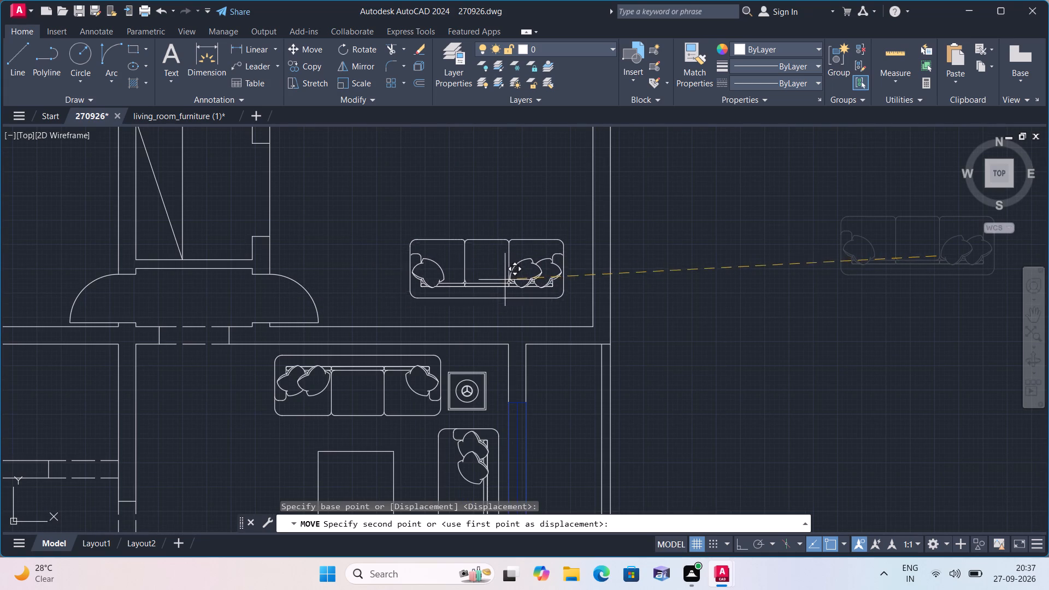
{"action": "left_click", "coordinate": [496, 299]}
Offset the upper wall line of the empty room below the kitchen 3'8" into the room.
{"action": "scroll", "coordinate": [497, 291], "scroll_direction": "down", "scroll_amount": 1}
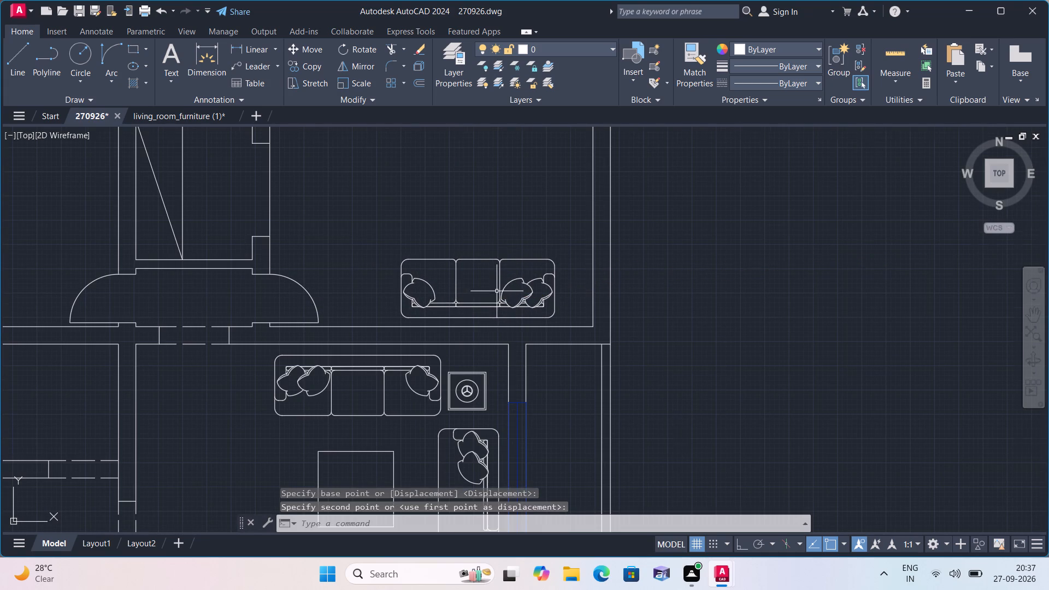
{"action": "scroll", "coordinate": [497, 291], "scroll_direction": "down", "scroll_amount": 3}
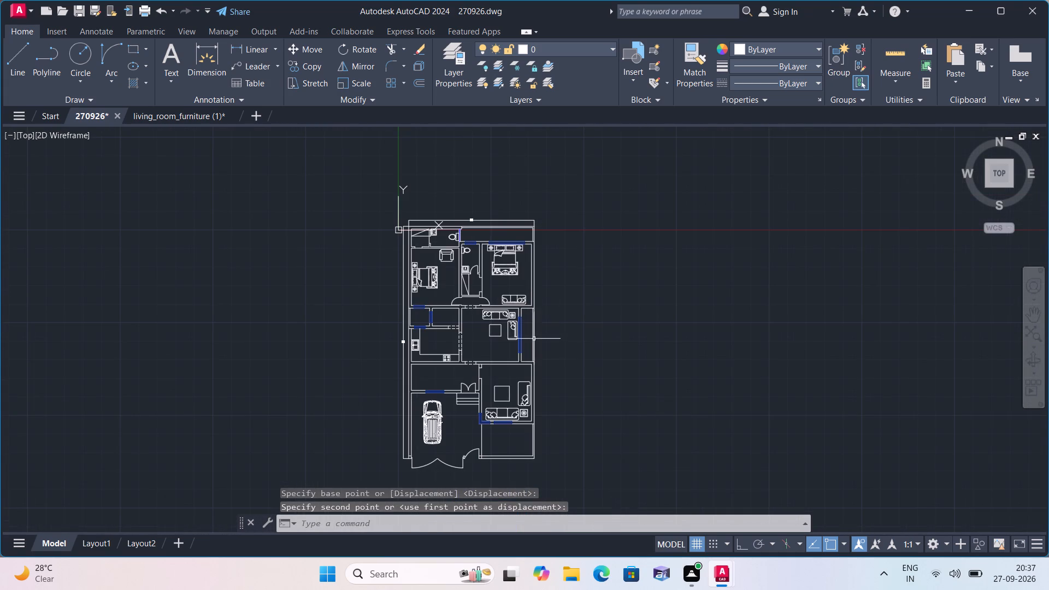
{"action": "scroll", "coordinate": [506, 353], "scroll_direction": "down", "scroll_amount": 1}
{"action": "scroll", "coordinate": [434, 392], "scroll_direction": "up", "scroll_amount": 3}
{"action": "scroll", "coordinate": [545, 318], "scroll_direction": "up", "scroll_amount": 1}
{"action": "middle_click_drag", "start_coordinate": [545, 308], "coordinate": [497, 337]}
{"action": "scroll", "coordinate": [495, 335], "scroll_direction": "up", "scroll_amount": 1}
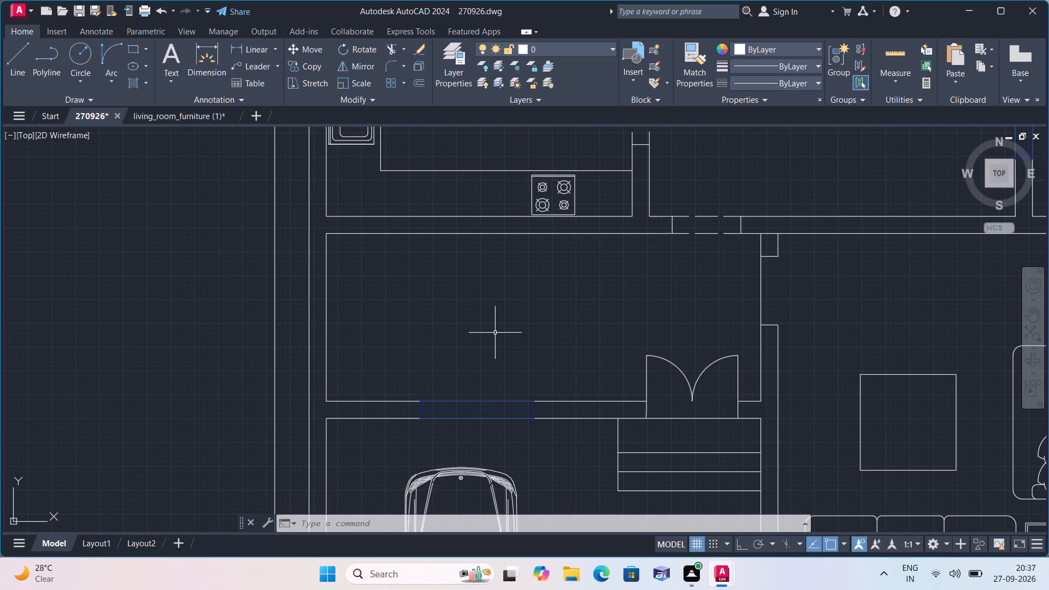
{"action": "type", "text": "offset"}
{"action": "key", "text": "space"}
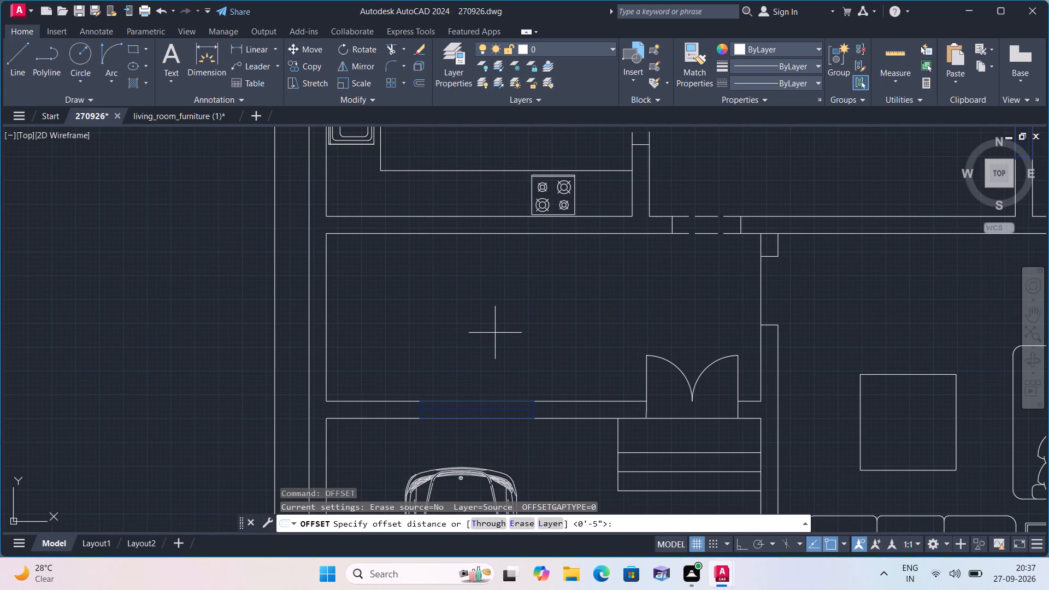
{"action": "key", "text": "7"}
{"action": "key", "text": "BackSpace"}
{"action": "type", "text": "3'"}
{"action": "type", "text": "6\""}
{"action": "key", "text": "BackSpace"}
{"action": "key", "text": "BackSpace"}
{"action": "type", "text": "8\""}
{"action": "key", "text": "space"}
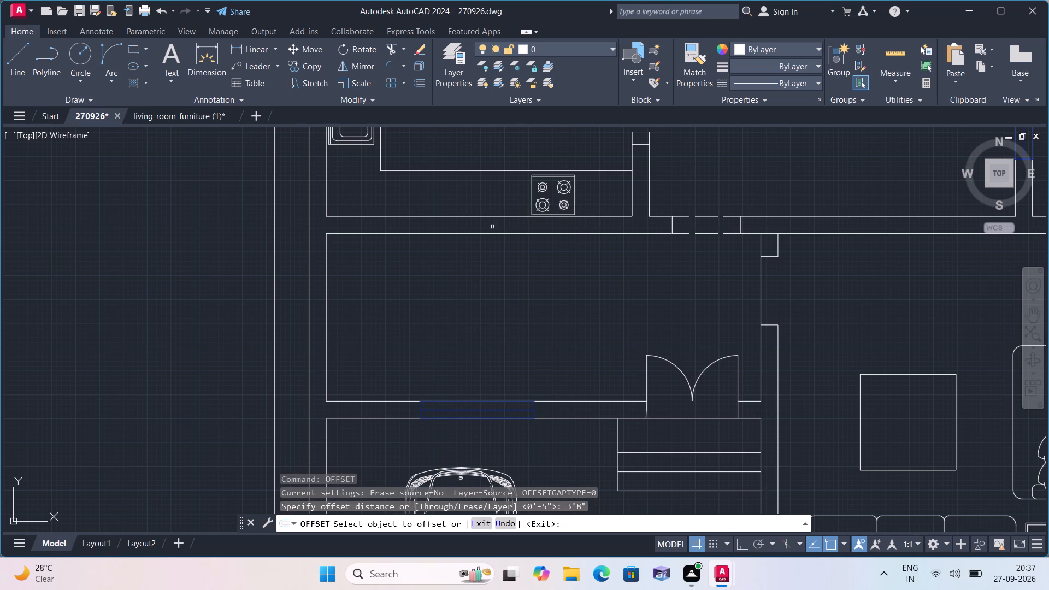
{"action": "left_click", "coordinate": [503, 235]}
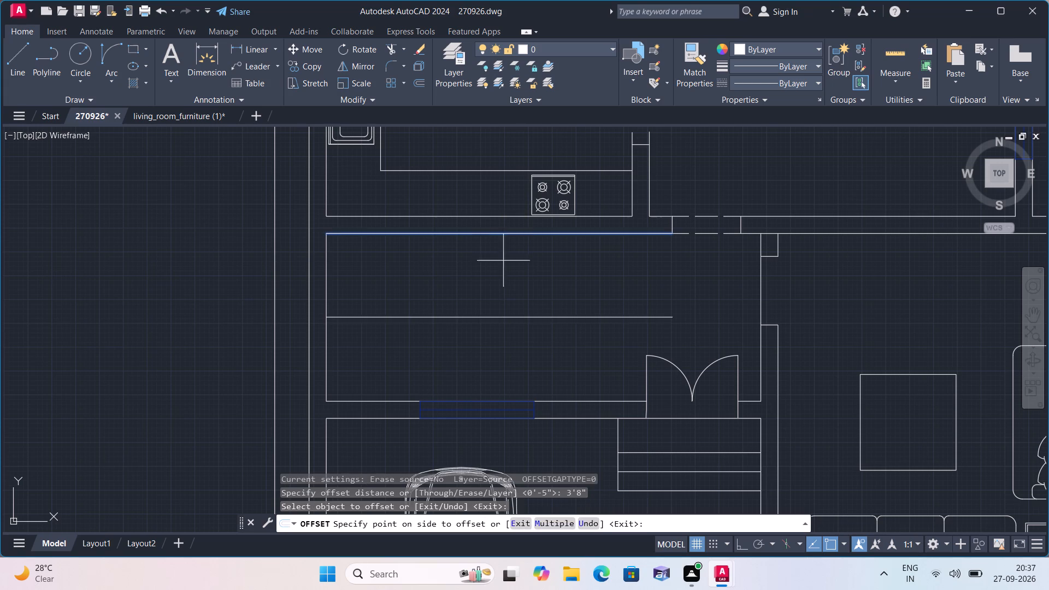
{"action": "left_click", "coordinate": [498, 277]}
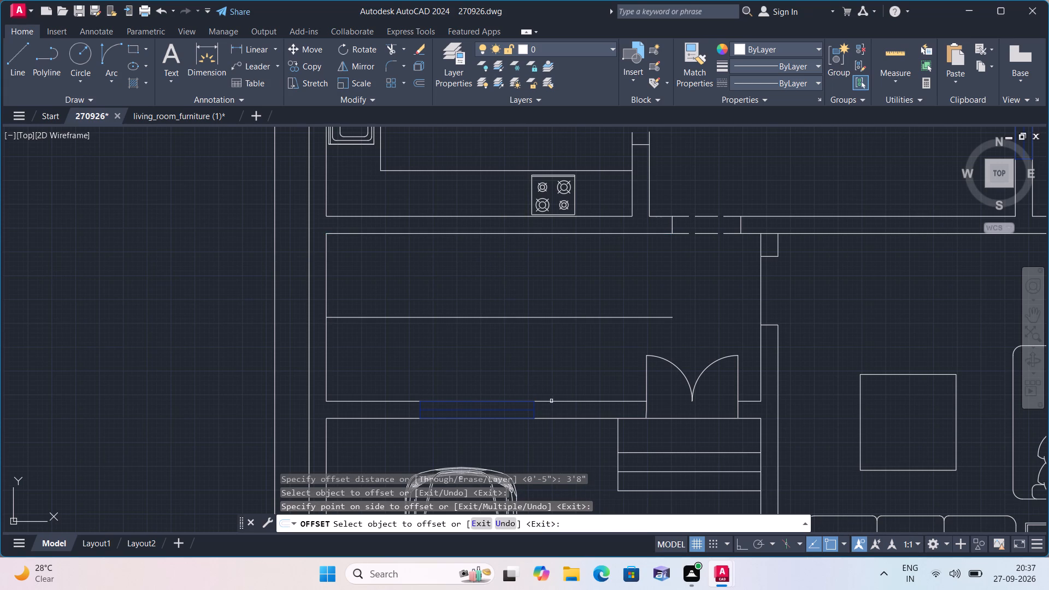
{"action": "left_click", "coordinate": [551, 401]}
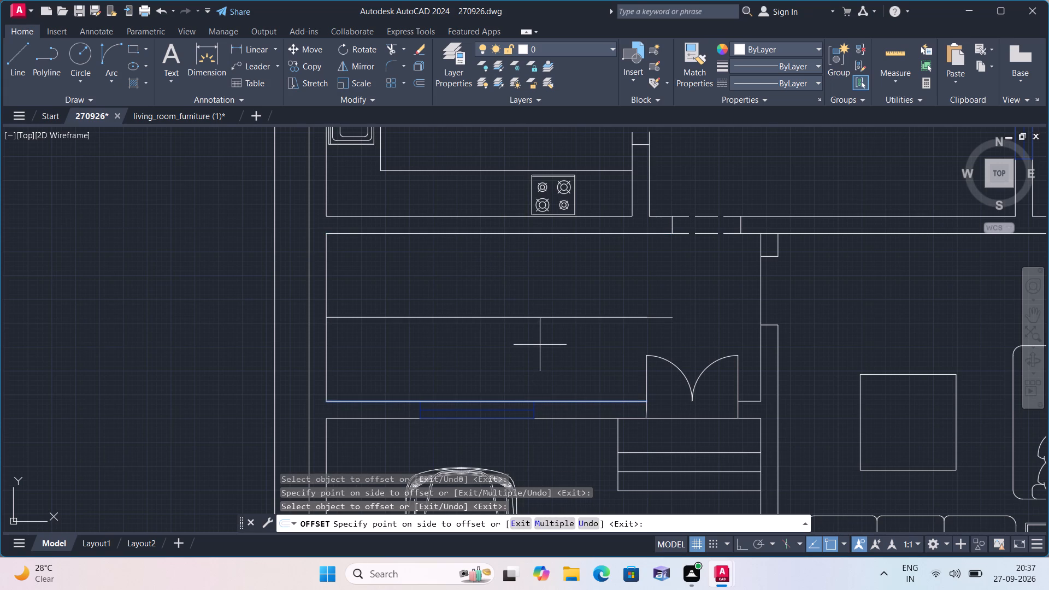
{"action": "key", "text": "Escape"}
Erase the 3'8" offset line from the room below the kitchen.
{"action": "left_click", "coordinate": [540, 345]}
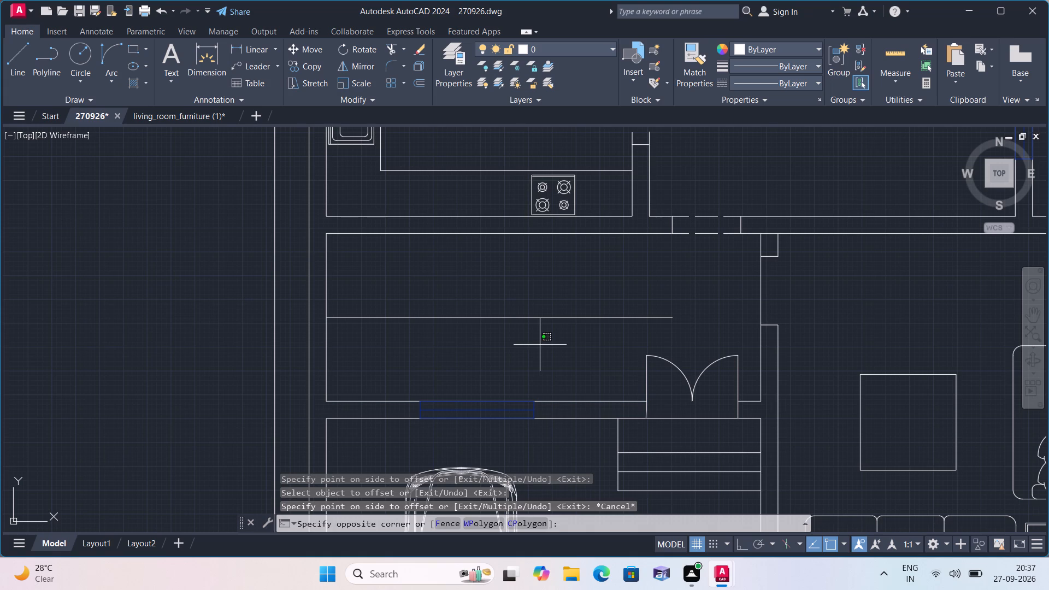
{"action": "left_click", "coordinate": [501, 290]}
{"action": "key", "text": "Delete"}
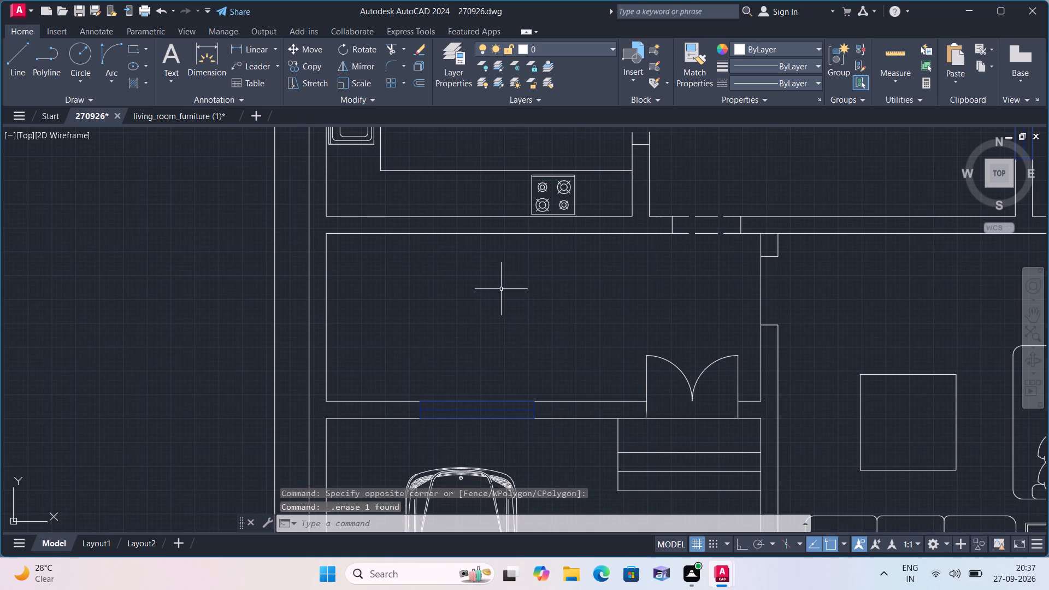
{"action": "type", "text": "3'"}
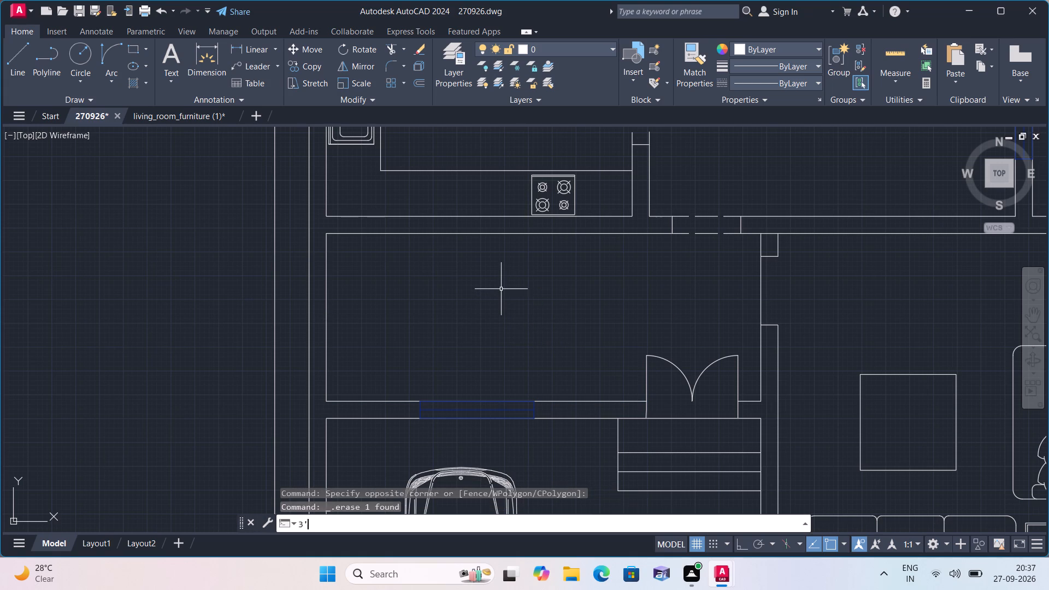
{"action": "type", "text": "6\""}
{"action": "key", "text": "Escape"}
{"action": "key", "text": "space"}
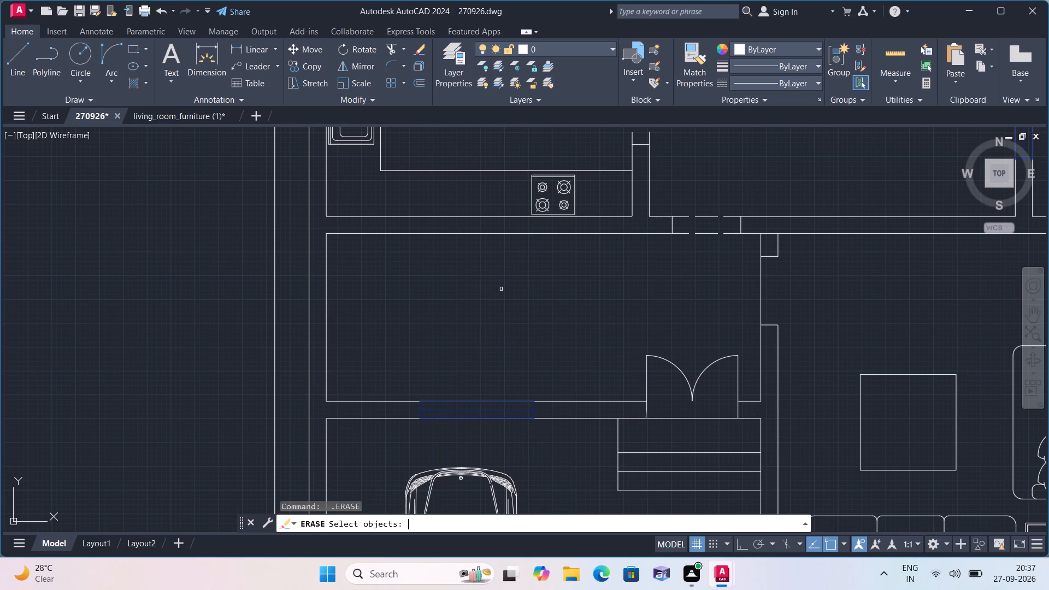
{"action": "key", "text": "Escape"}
Offset the upper and lower wall lines of the room below the kitchen 3'6" into the room.
{"action": "type", "text": "offf"}
{"action": "key", "text": "BackSpace"}
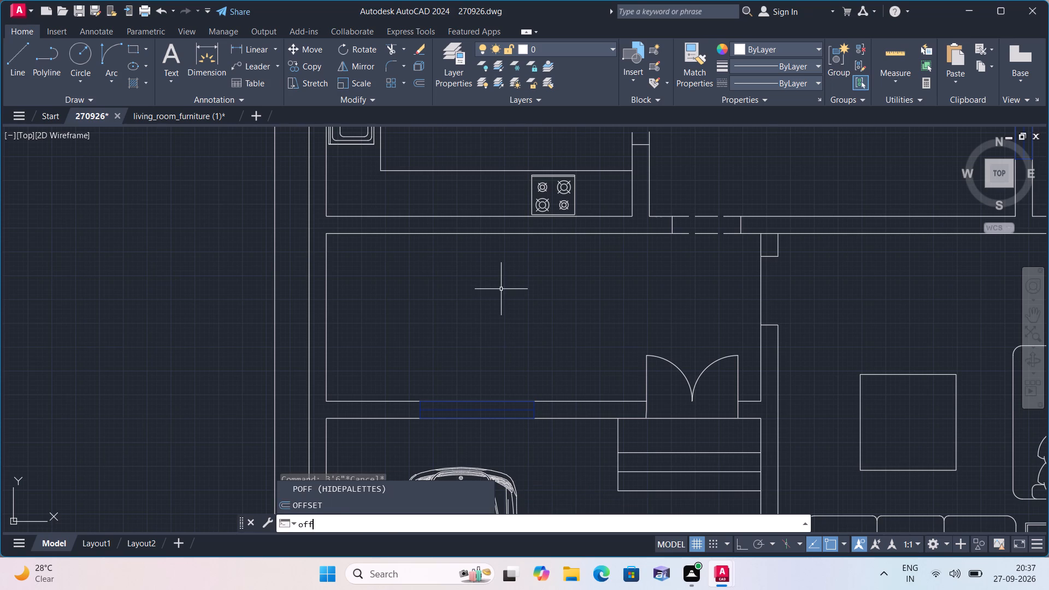
{"action": "key", "text": "s"}
{"action": "key", "text": "space"}
{"action": "type", "text": "3'6\""}
{"action": "key", "text": "space"}
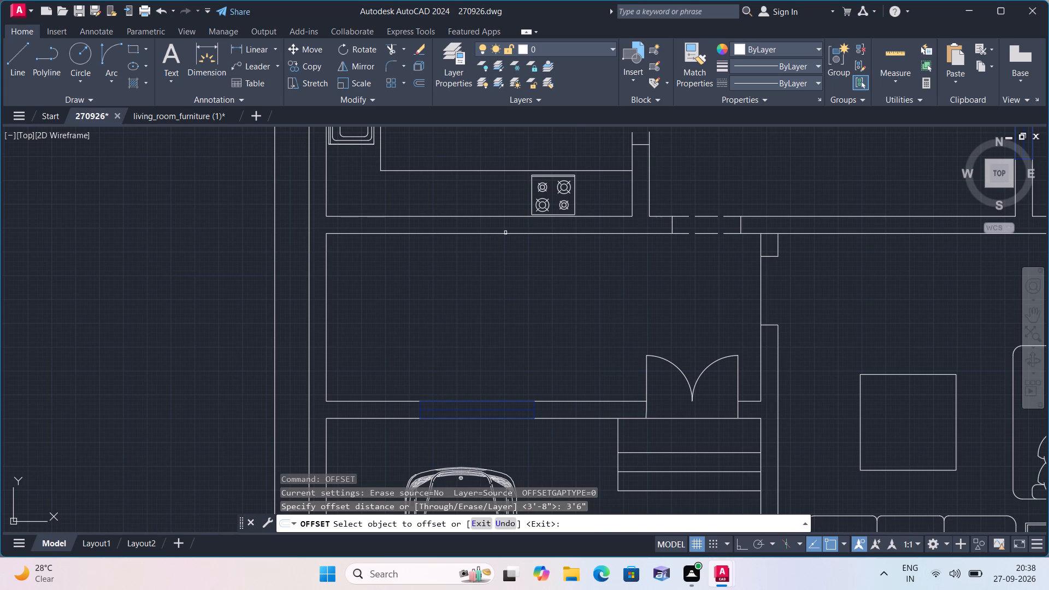
{"action": "left_click", "coordinate": [505, 233]}
{"action": "left_click", "coordinate": [504, 283]}
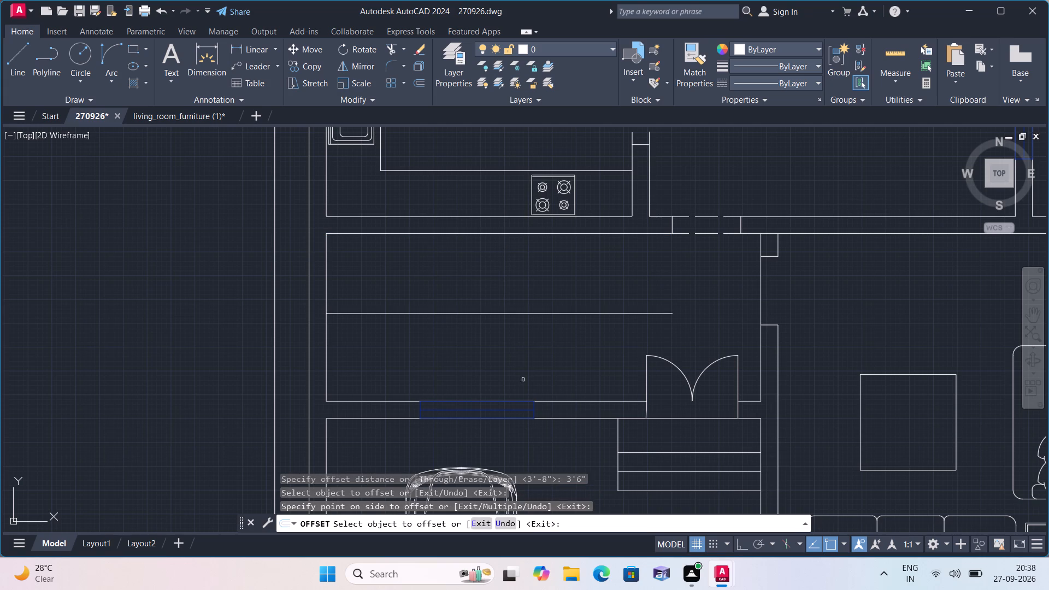
{"action": "left_click", "coordinate": [547, 403]}
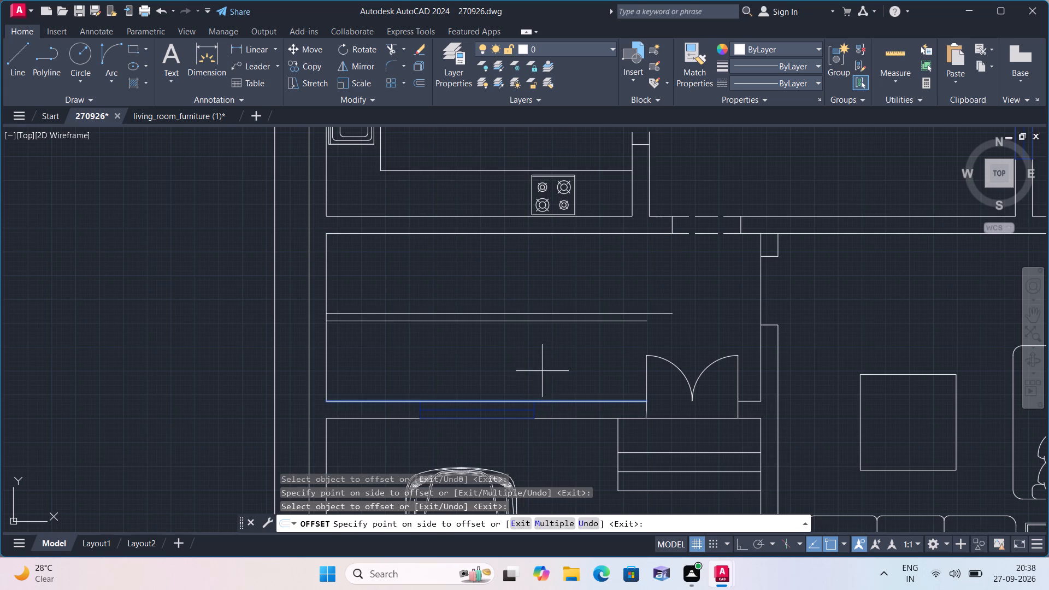
{"action": "left_click", "coordinate": [536, 356]}
{"action": "scroll", "coordinate": [529, 353], "scroll_direction": "up", "scroll_amount": 1}
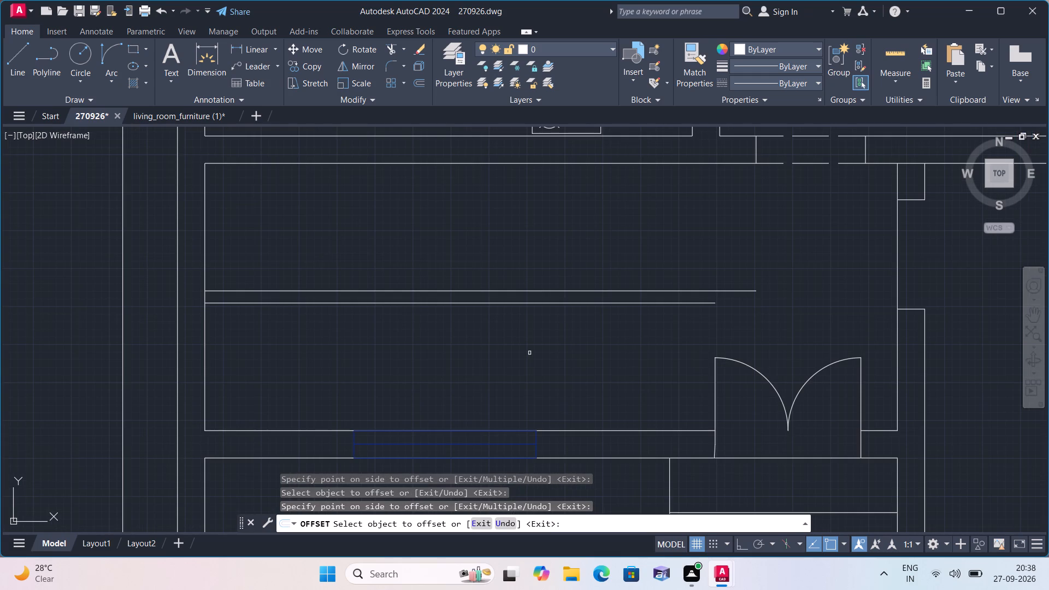
{"action": "key", "text": "space"}
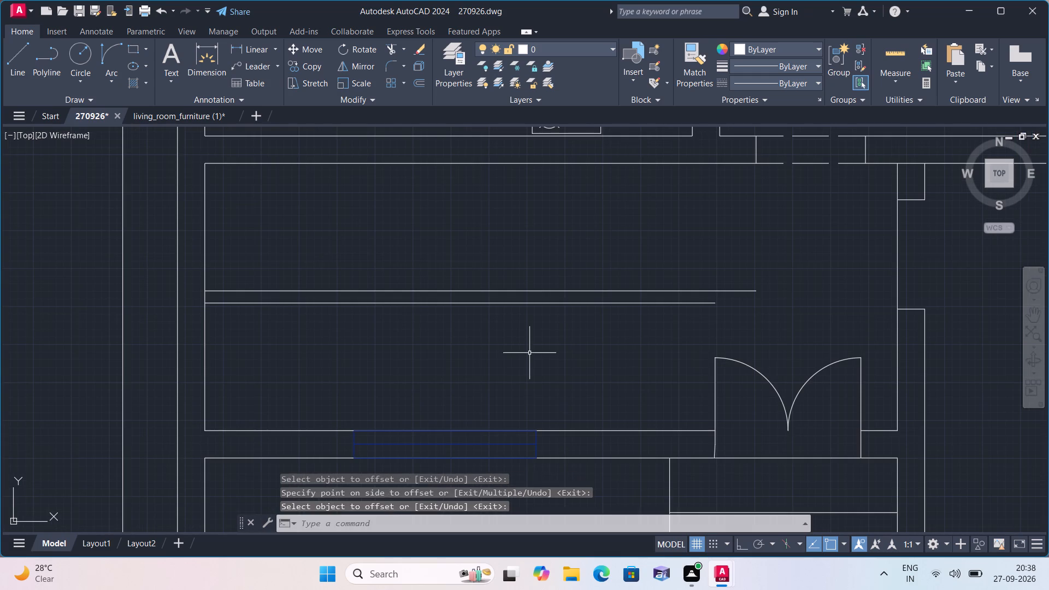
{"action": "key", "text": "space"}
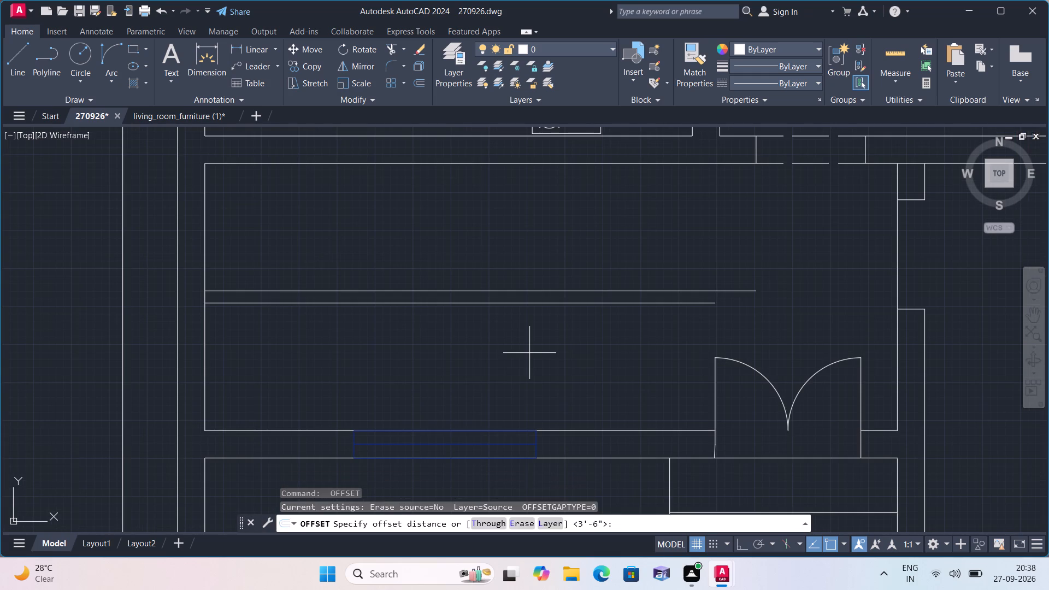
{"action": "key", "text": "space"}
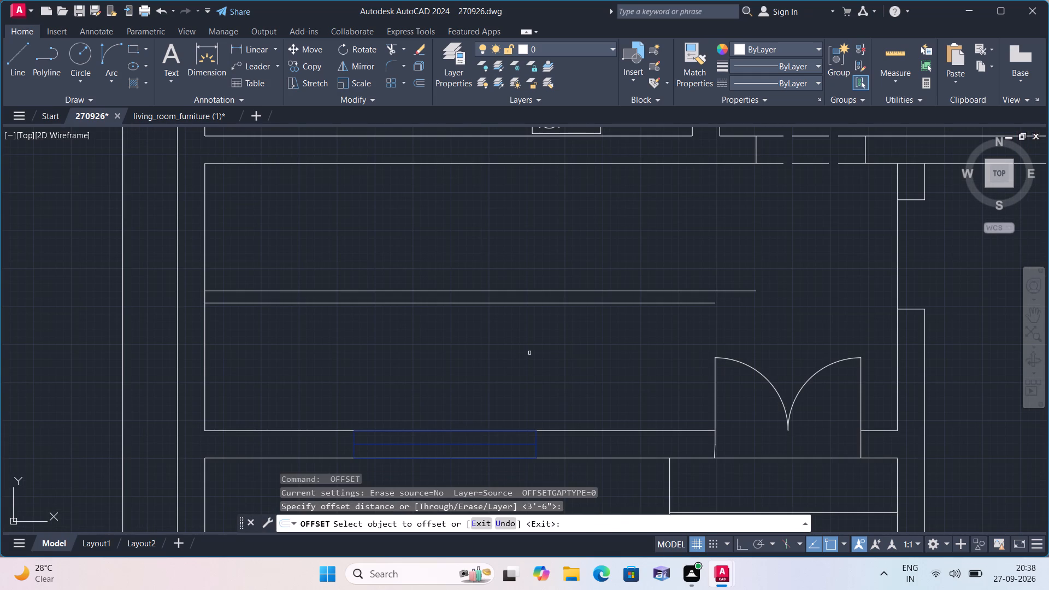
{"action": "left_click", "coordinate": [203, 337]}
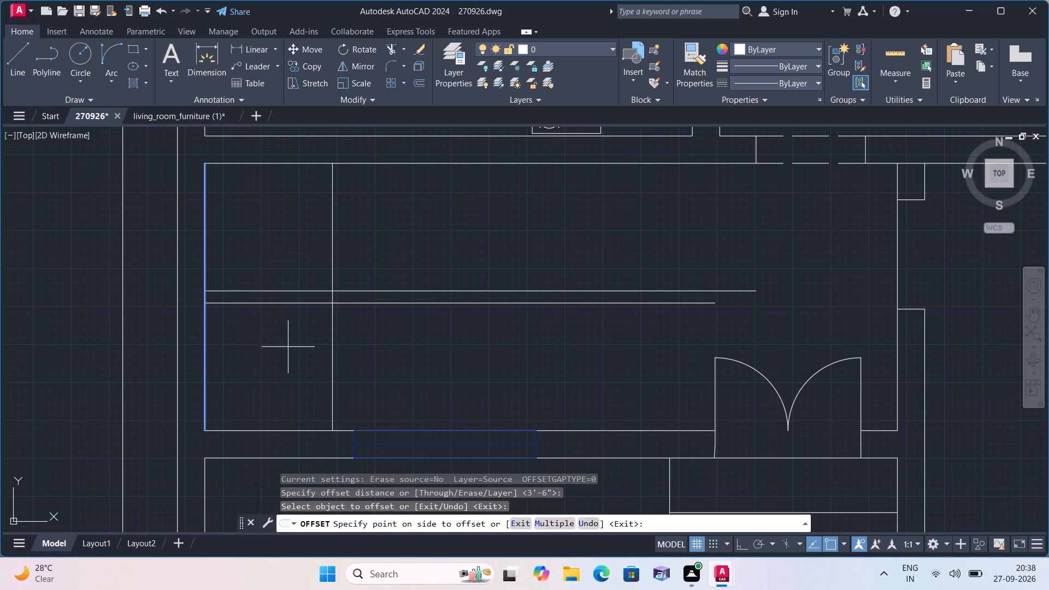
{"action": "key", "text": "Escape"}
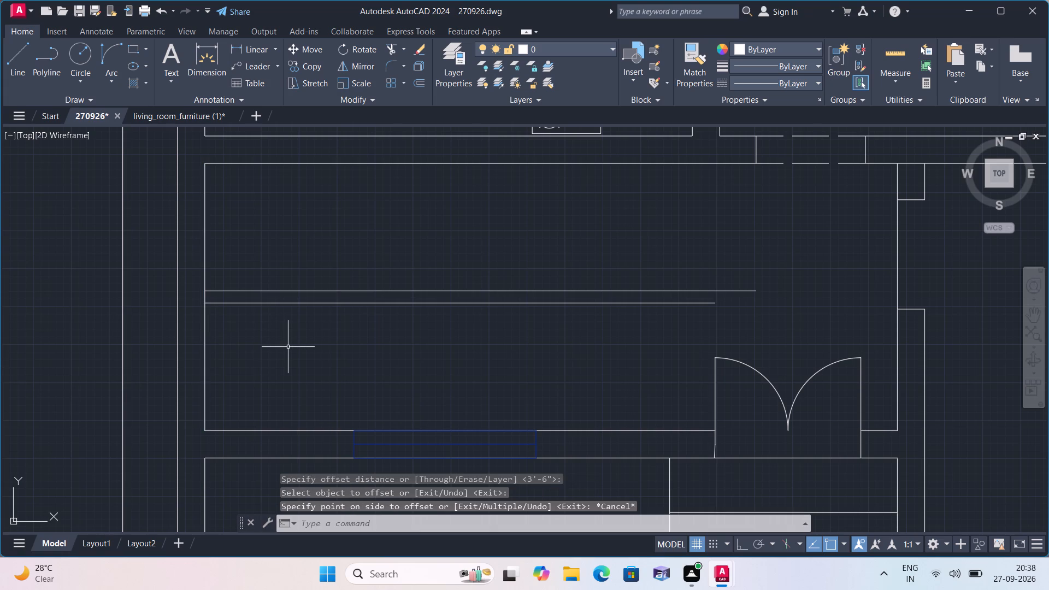
Offset the left wall line of the room below the kitchen 4' into the room.
{"action": "key", "text": "space"}
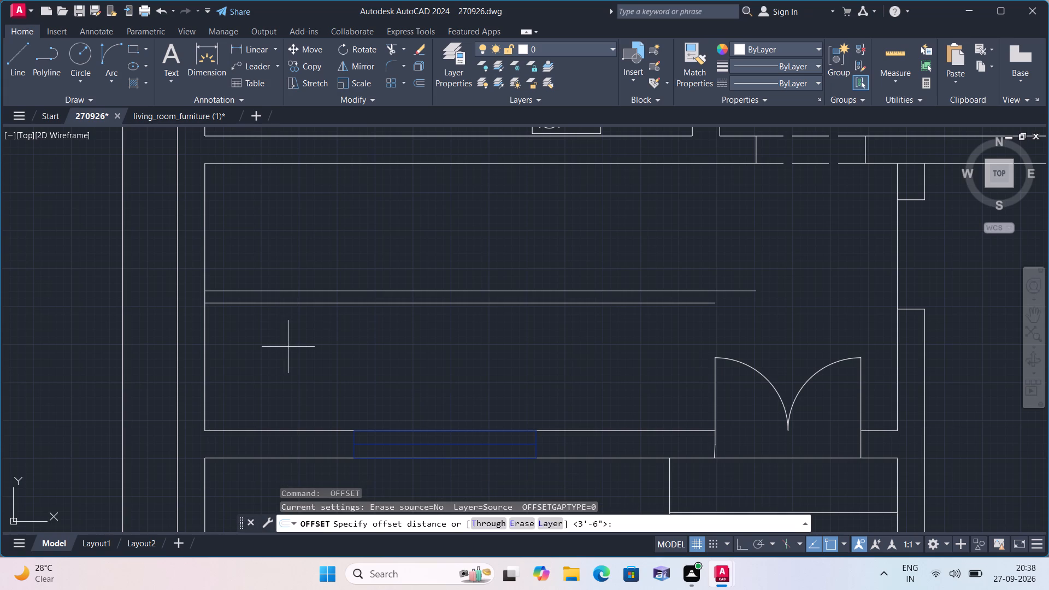
{"action": "type", "text": "4'"}
{"action": "key", "text": "space"}
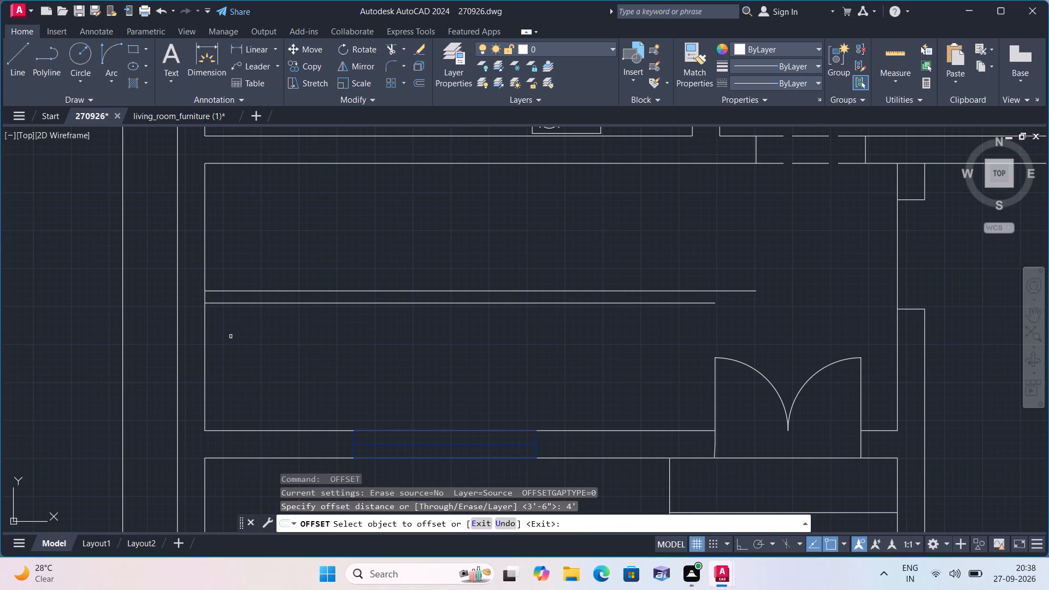
{"action": "left_click", "coordinate": [204, 317]}
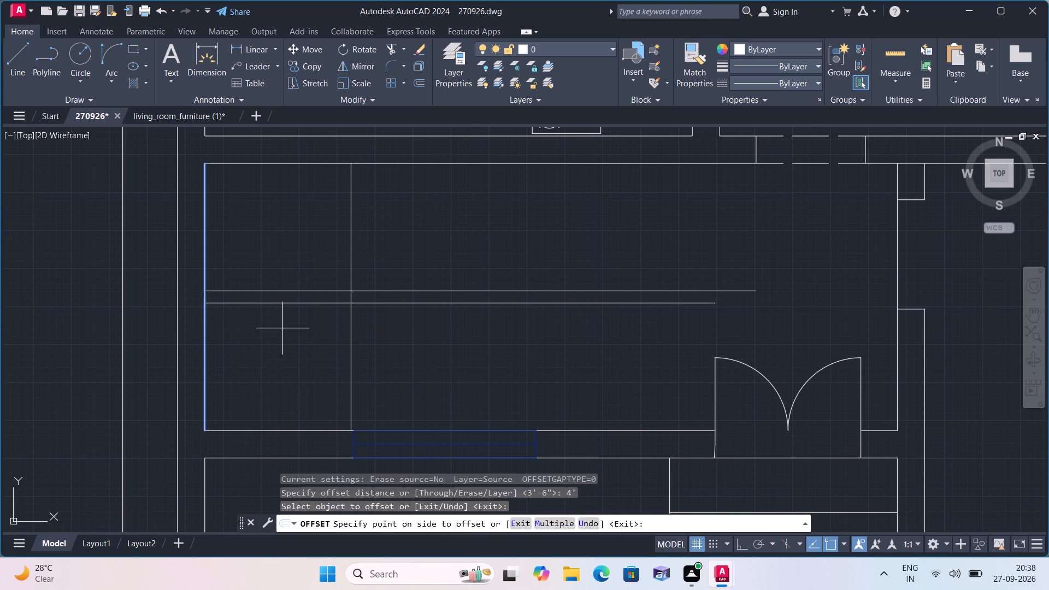
{"action": "left_click", "coordinate": [284, 328]}
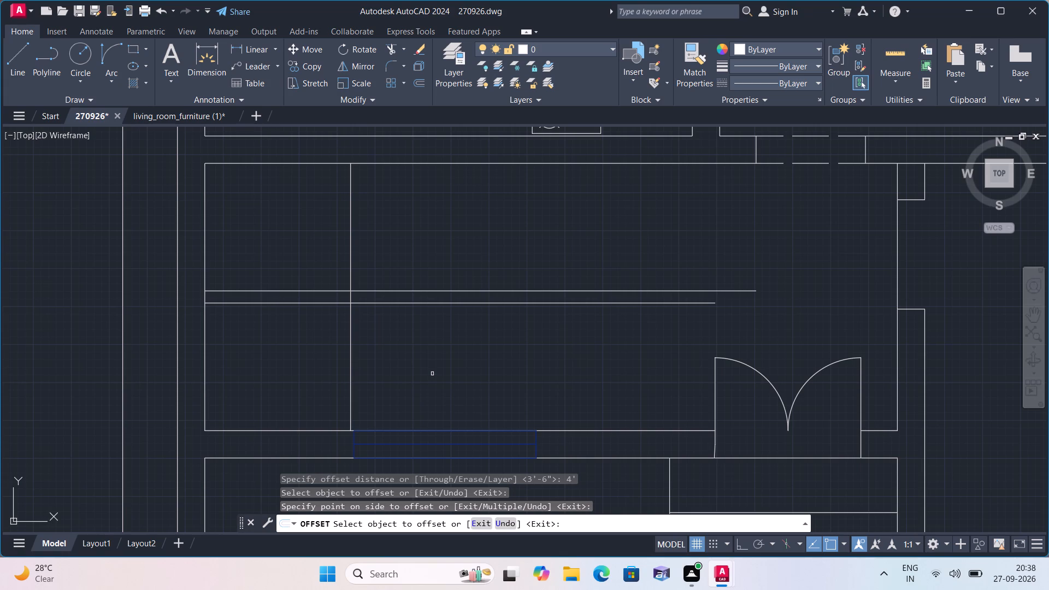
{"action": "key", "text": "space"}
Offset the new vertical line repeatedly toward the double door at 10" spacing, adding eleven stair tread lines.
{"action": "key", "text": "space"}
{"action": "type", "text": "10\""}
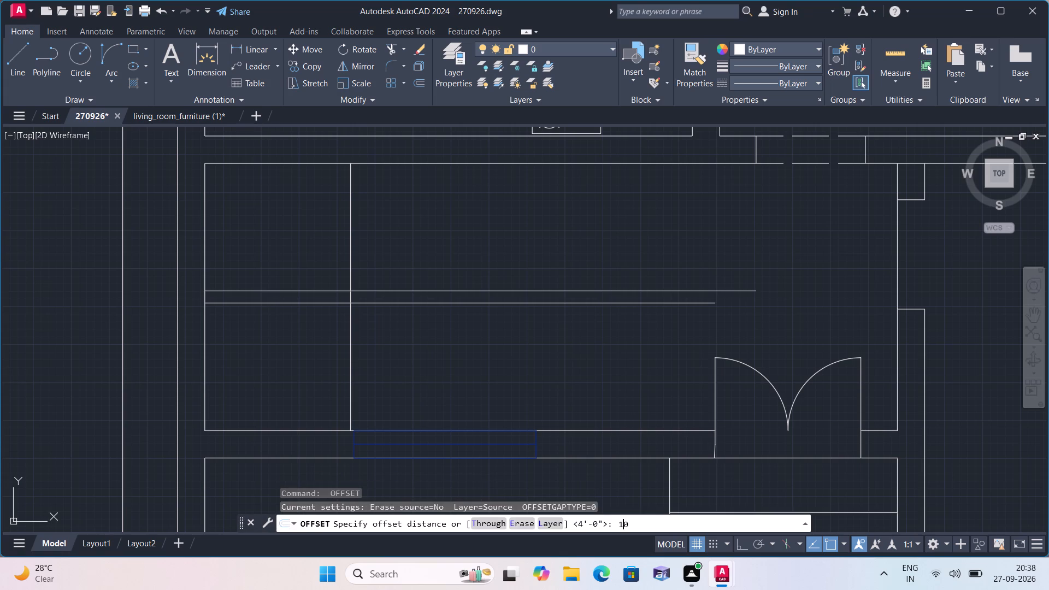
{"action": "key", "text": "space"}
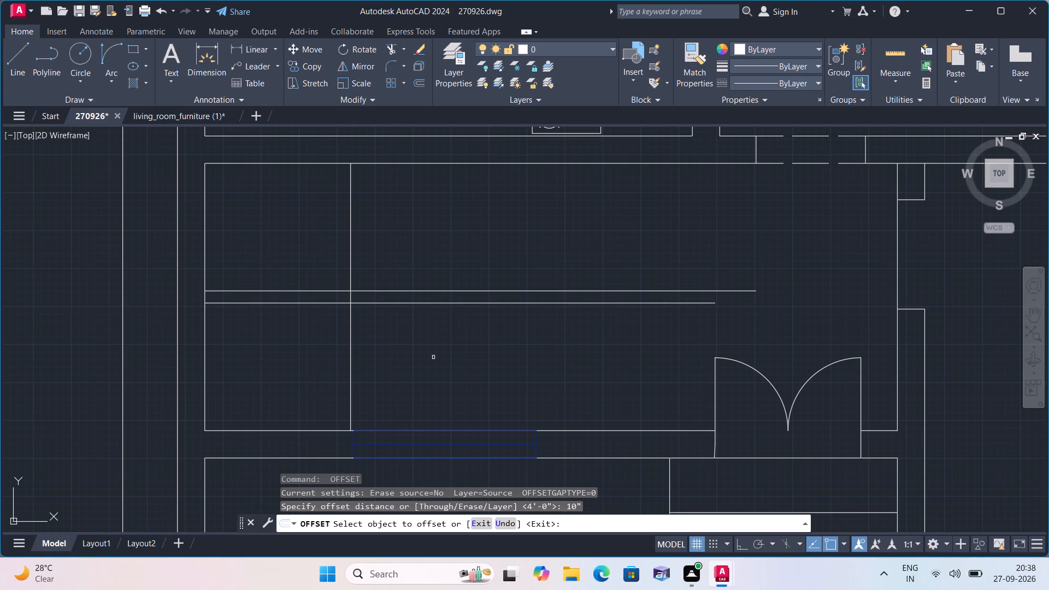
{"action": "left_click", "coordinate": [350, 342]}
{"action": "left_click", "coordinate": [378, 344]}
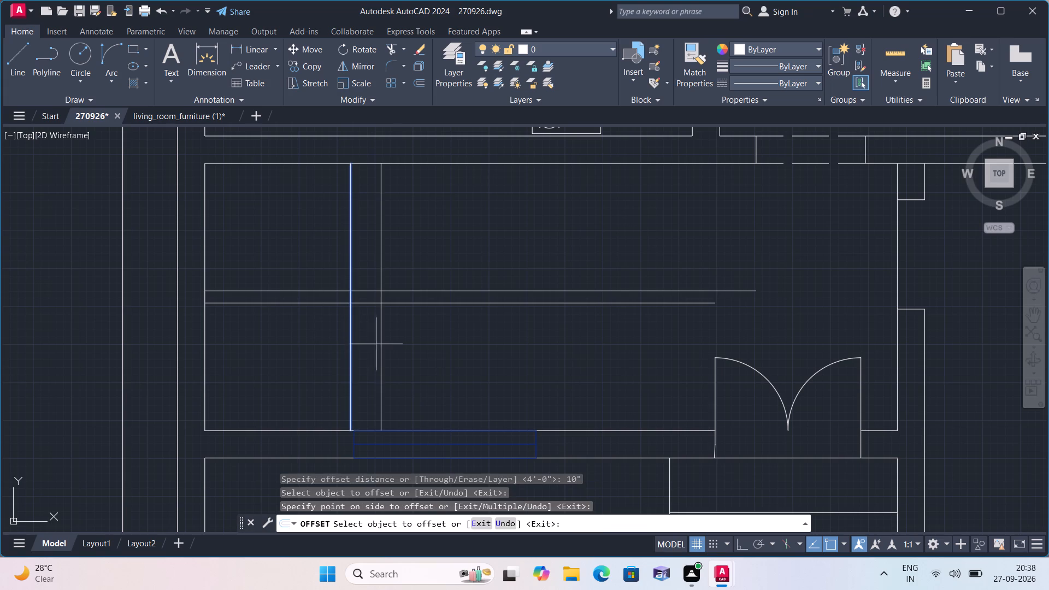
{"action": "left_click", "coordinate": [382, 345]}
{"action": "left_click", "coordinate": [409, 346]}
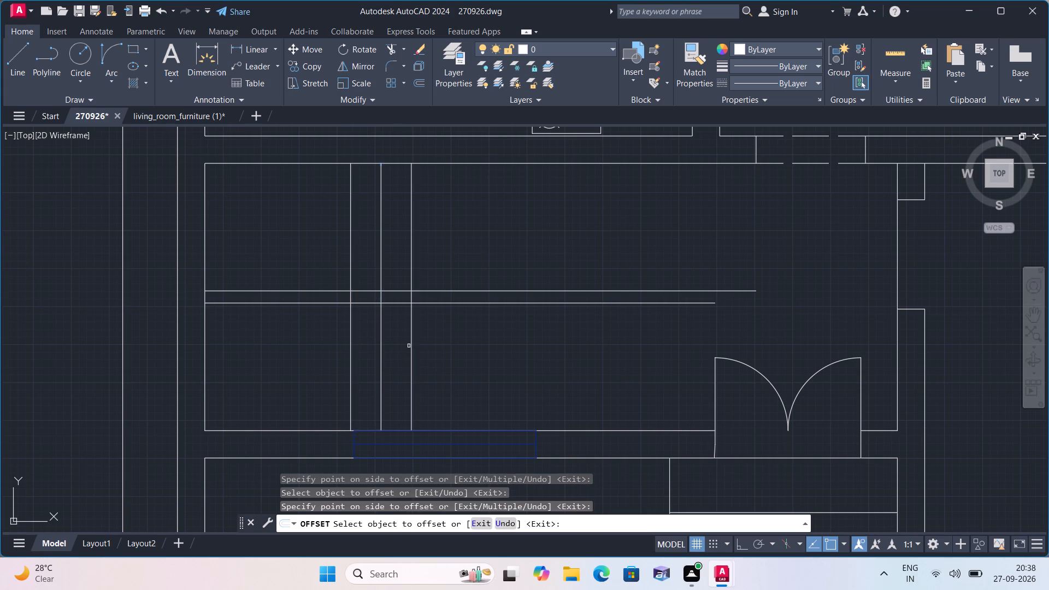
{"action": "left_click", "coordinate": [410, 346]}
{"action": "left_click", "coordinate": [423, 347]}
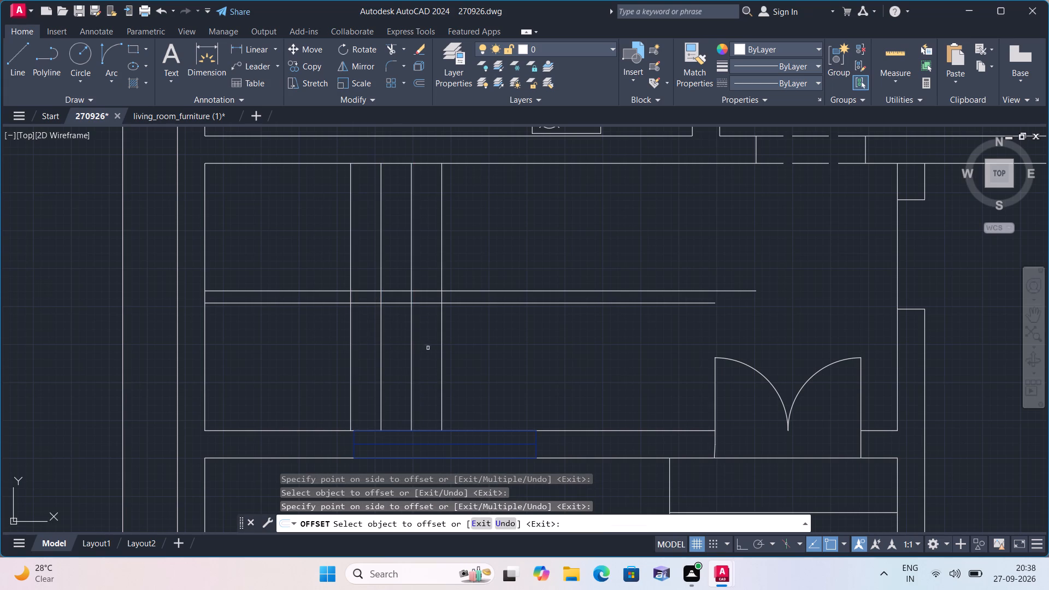
{"action": "left_click", "coordinate": [441, 348]}
{"action": "left_click", "coordinate": [476, 350]}
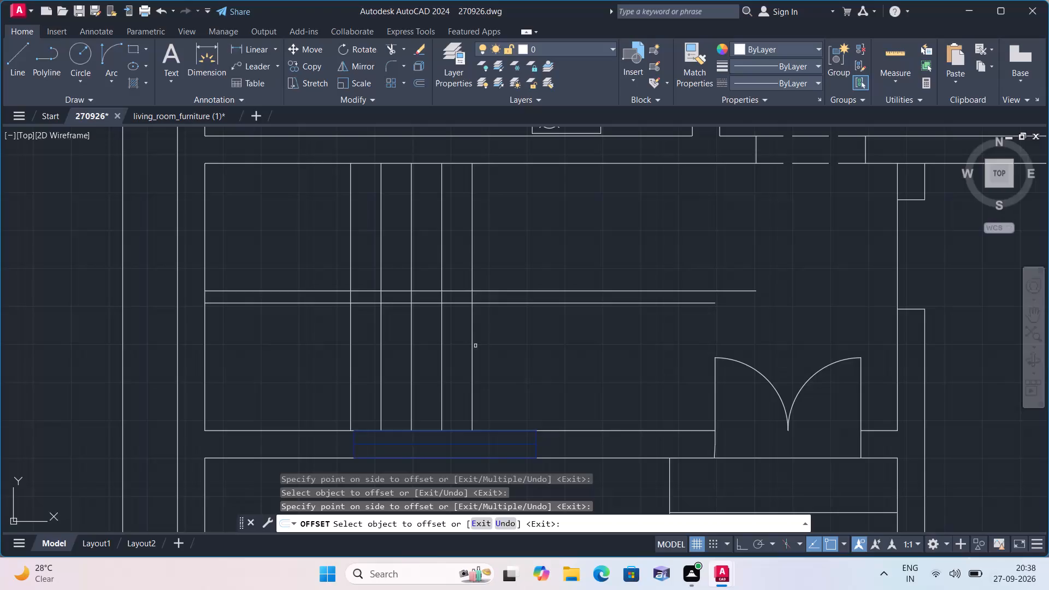
{"action": "left_click", "coordinate": [473, 340]}
{"action": "left_click", "coordinate": [499, 341]}
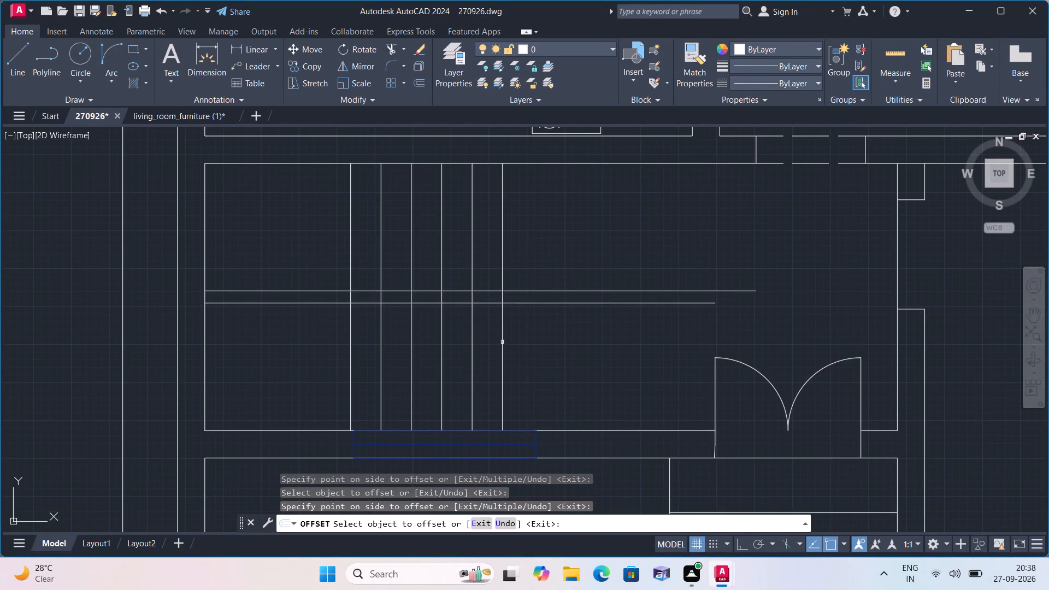
{"action": "left_click", "coordinate": [502, 342]}
{"action": "left_click", "coordinate": [539, 343]}
{"action": "left_click", "coordinate": [534, 338]}
{"action": "left_click", "coordinate": [556, 338]}
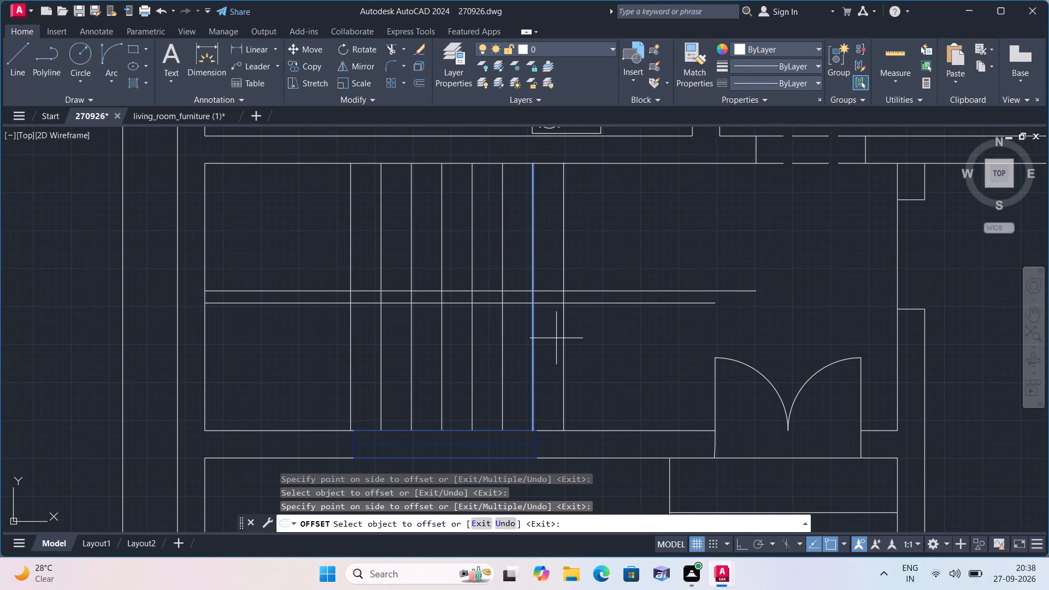
{"action": "left_click", "coordinate": [564, 341]}
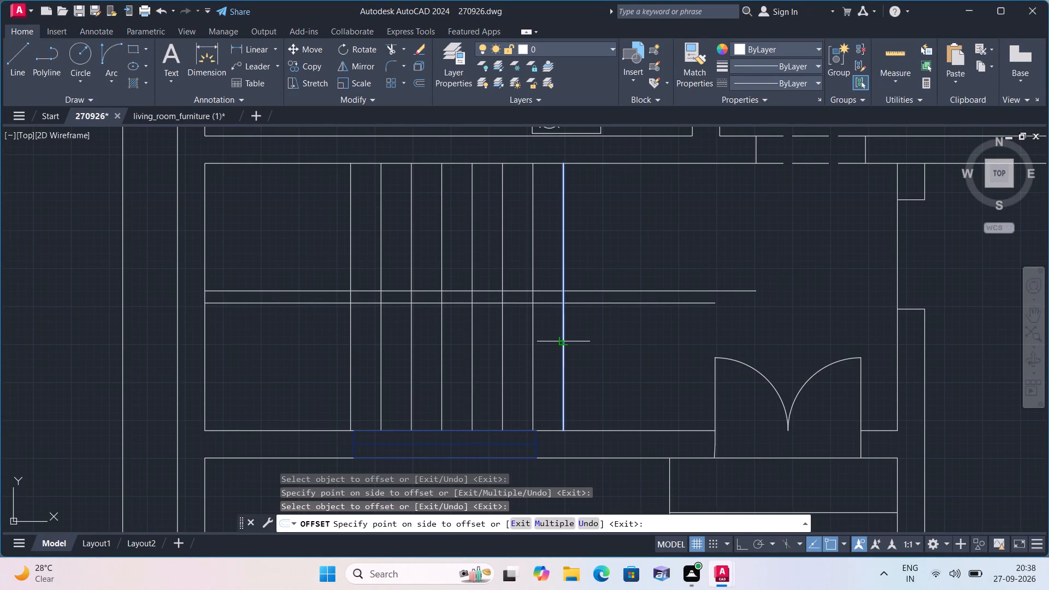
{"action": "left_click", "coordinate": [584, 340]}
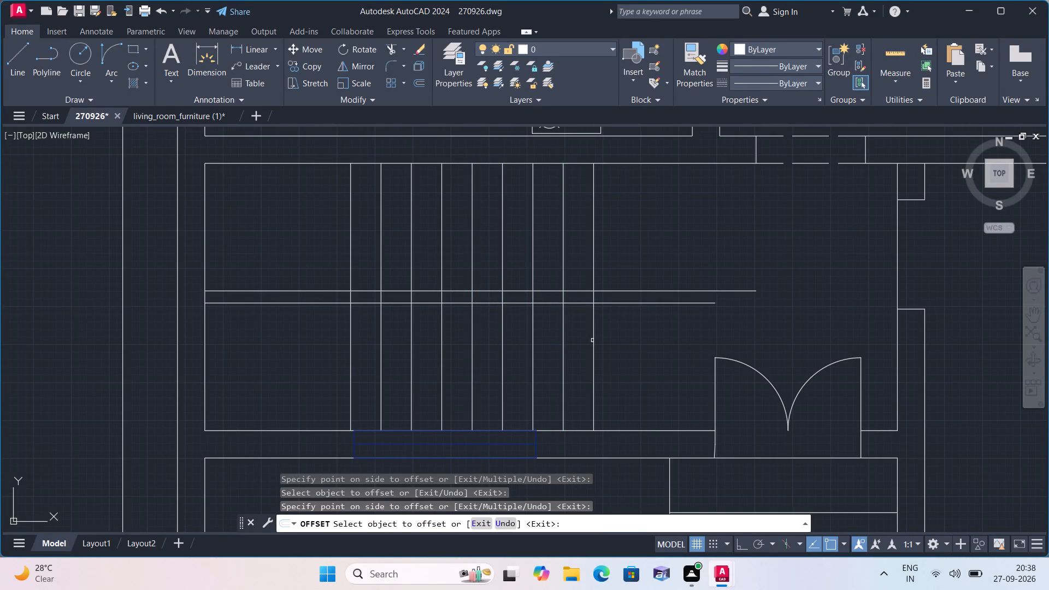
{"action": "left_click", "coordinate": [592, 340]}
{"action": "left_click", "coordinate": [610, 341]}
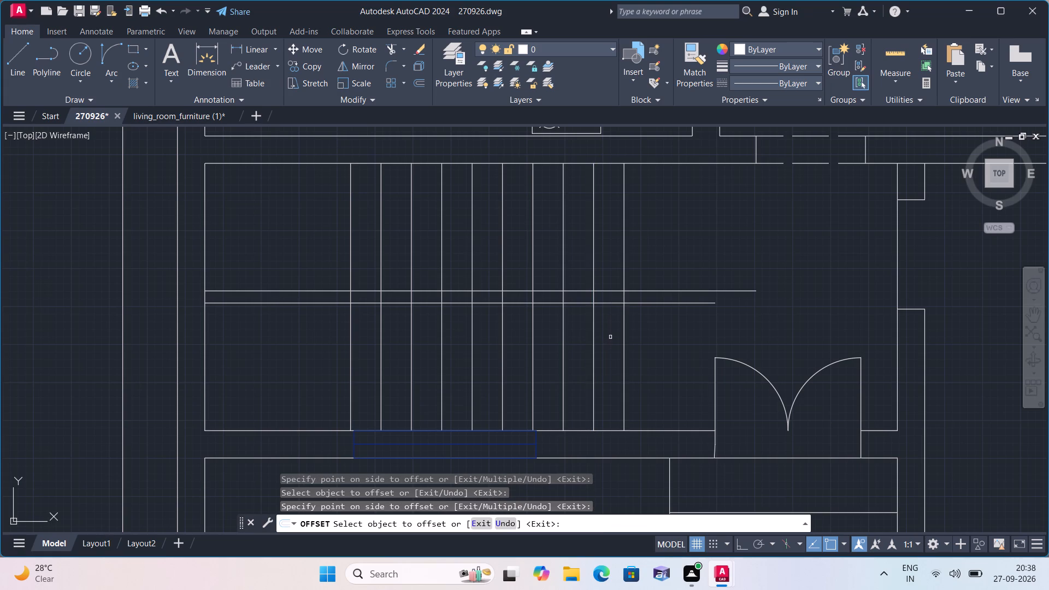
{"action": "left_click", "coordinate": [623, 339]}
{"action": "left_click", "coordinate": [632, 339]}
{"action": "left_click", "coordinate": [654, 339]}
{"action": "left_click", "coordinate": [680, 339]}
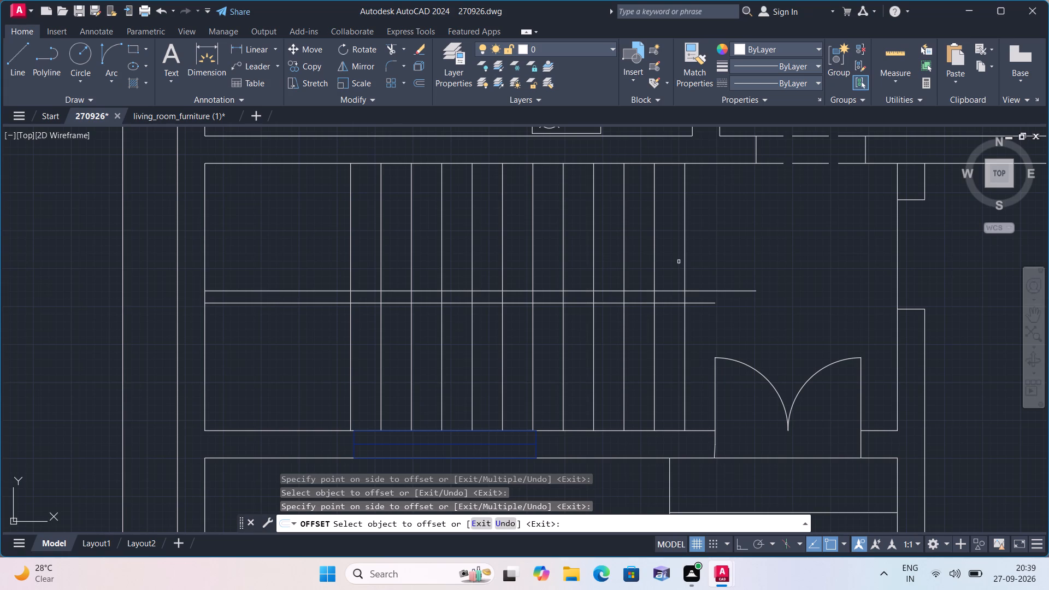
{"action": "scroll", "coordinate": [679, 262], "scroll_direction": "down", "scroll_amount": 1}
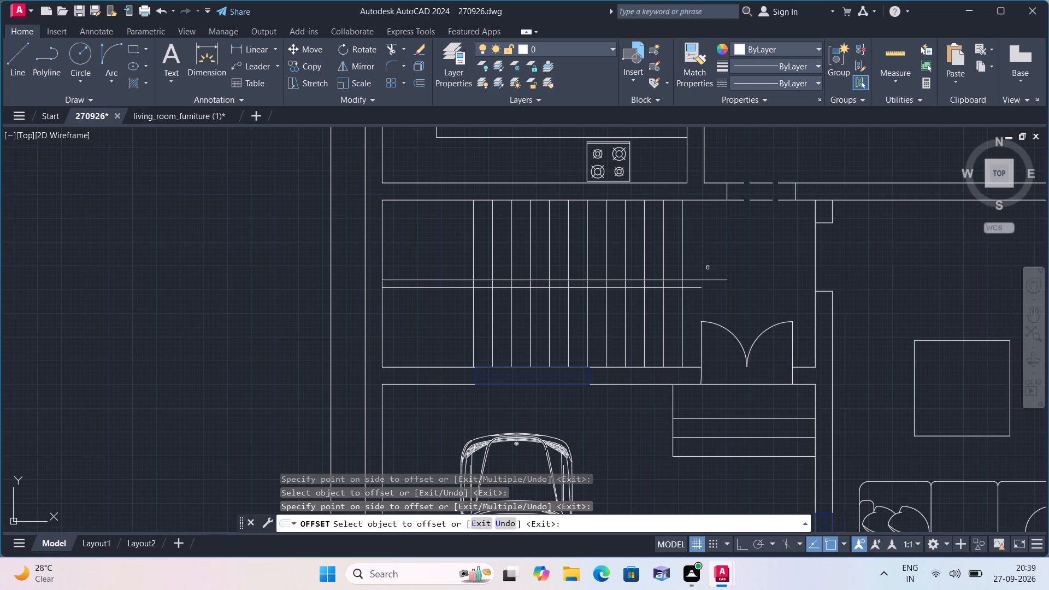
{"action": "key", "text": "space"}
Trim both ends of the two middle horizontal lines back to the first and last vertical tread lines.
{"action": "type", "text": "trim"}
{"action": "key", "text": "space"}
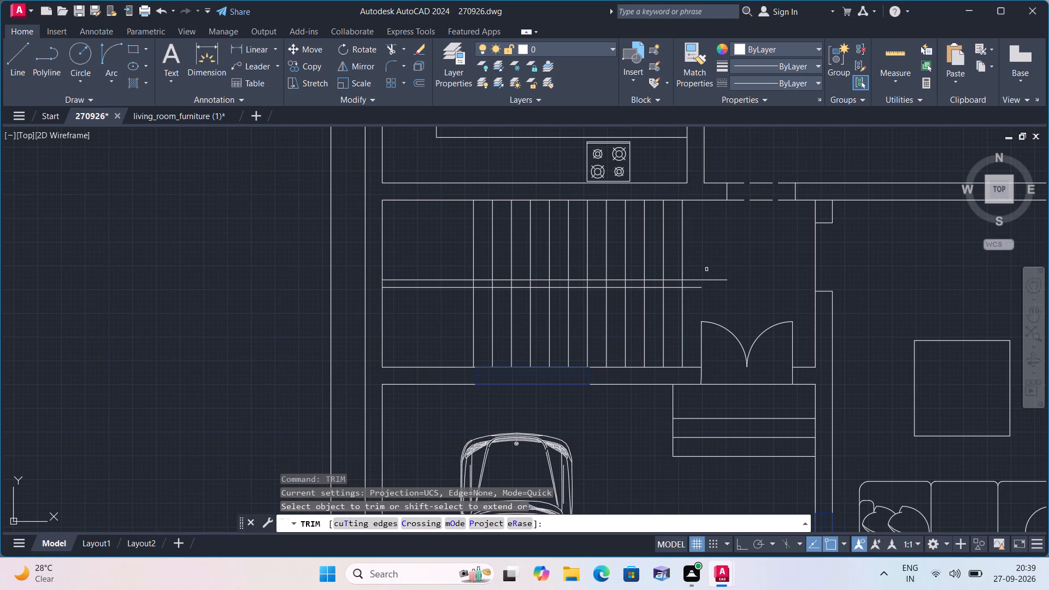
{"action": "left_click", "coordinate": [705, 269]}
{"action": "left_click", "coordinate": [696, 292]}
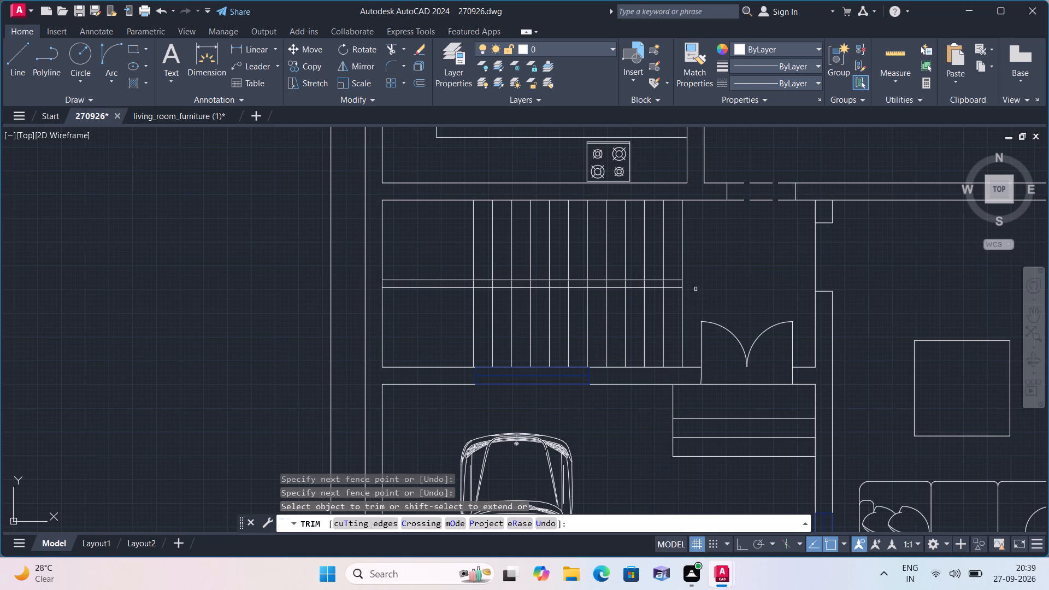
{"action": "left_click", "coordinate": [431, 266]}
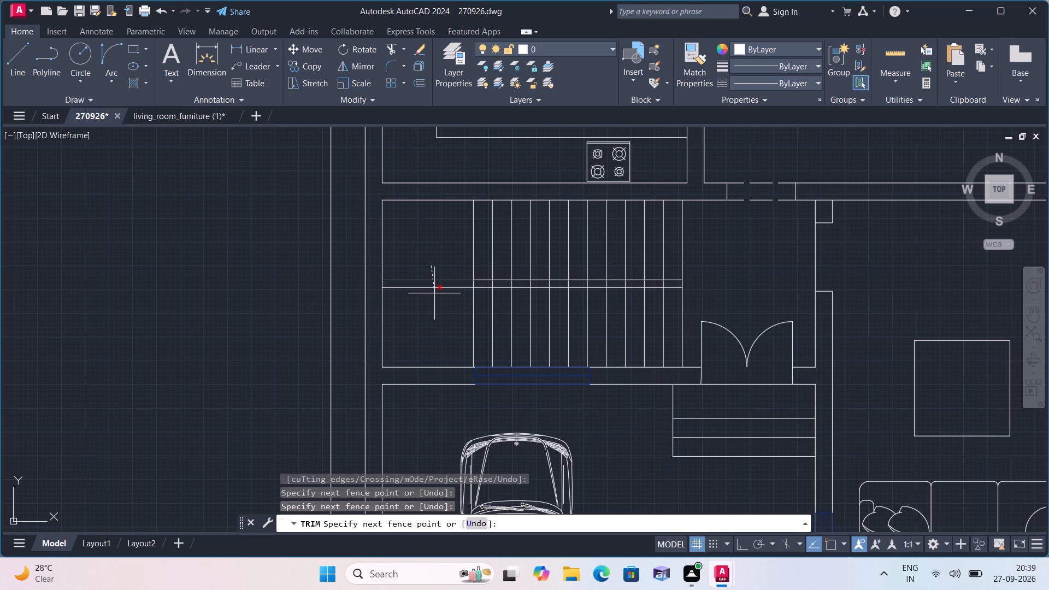
{"action": "left_click", "coordinate": [435, 297]}
Trim the inner tread lines out of the narrow gap between the two middle horizontal lines.
{"action": "middle_click_drag", "start_coordinate": [434, 297], "coordinate": [384, 261]}
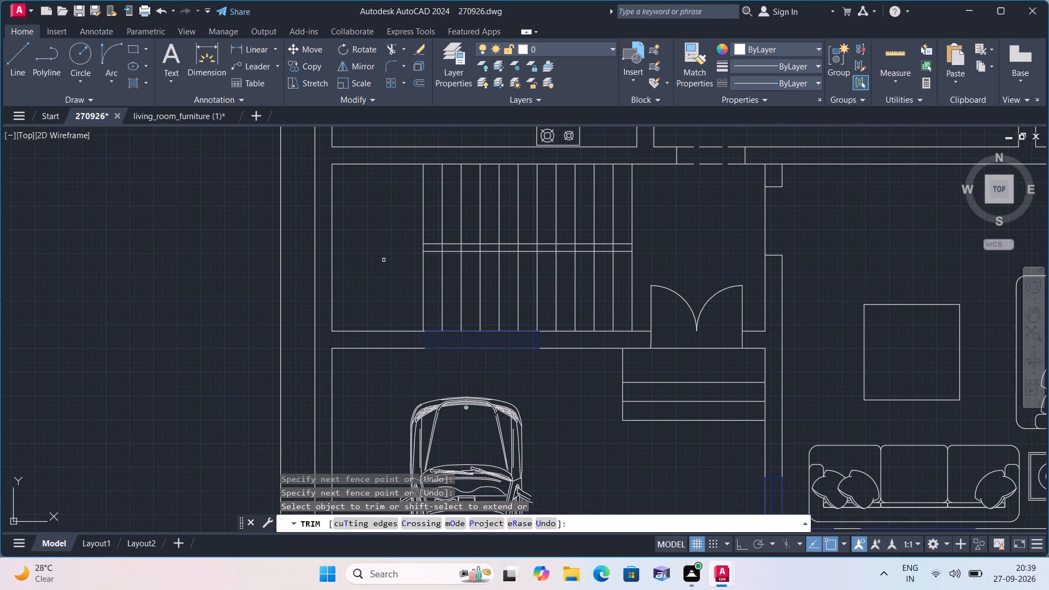
{"action": "scroll", "coordinate": [487, 263], "scroll_direction": "up", "scroll_amount": 1}
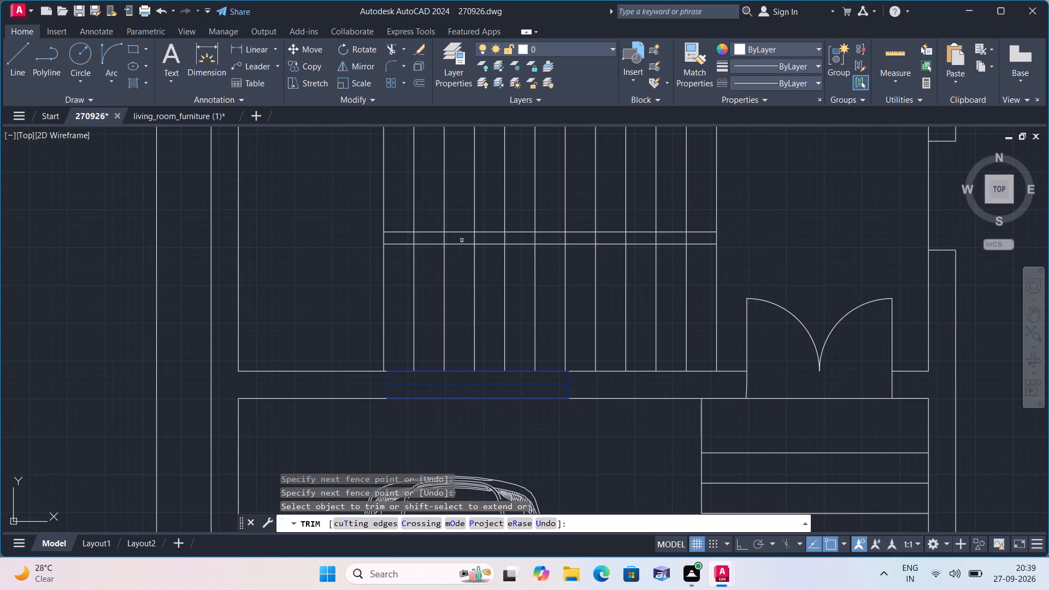
{"action": "scroll", "coordinate": [430, 238], "scroll_direction": "up", "scroll_amount": 2}
{"action": "left_click", "coordinate": [369, 242]}
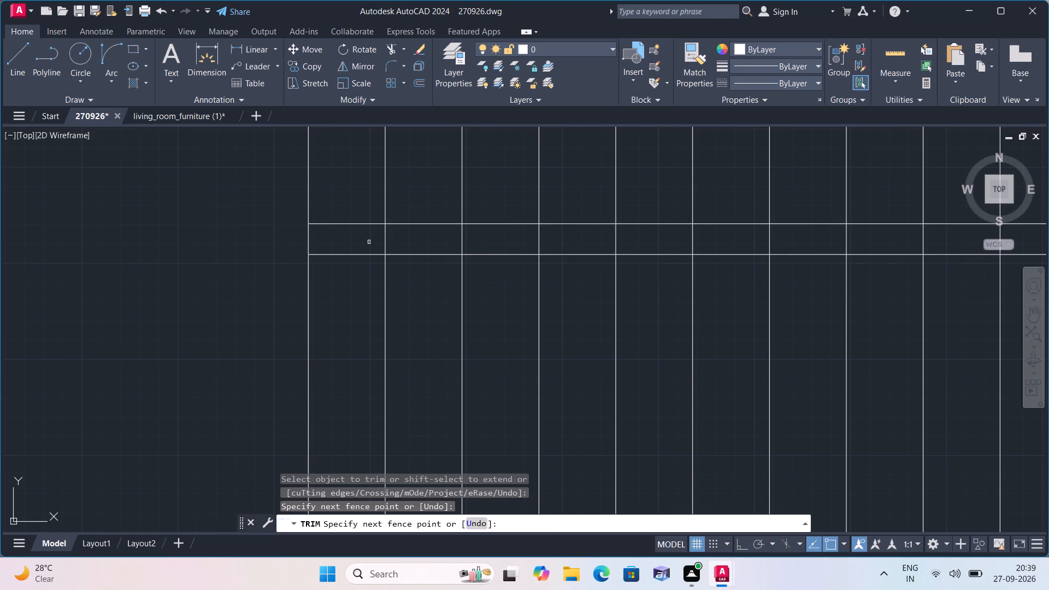
{"action": "left_click", "coordinate": [865, 238]}
{"action": "middle_click_drag", "start_coordinate": [859, 240], "coordinate": [579, 278]}
{"action": "scroll", "coordinate": [858, 240], "scroll_direction": "down", "scroll_amount": 1}
{"action": "scroll", "coordinate": [579, 279], "scroll_direction": "up", "scroll_amount": 2}
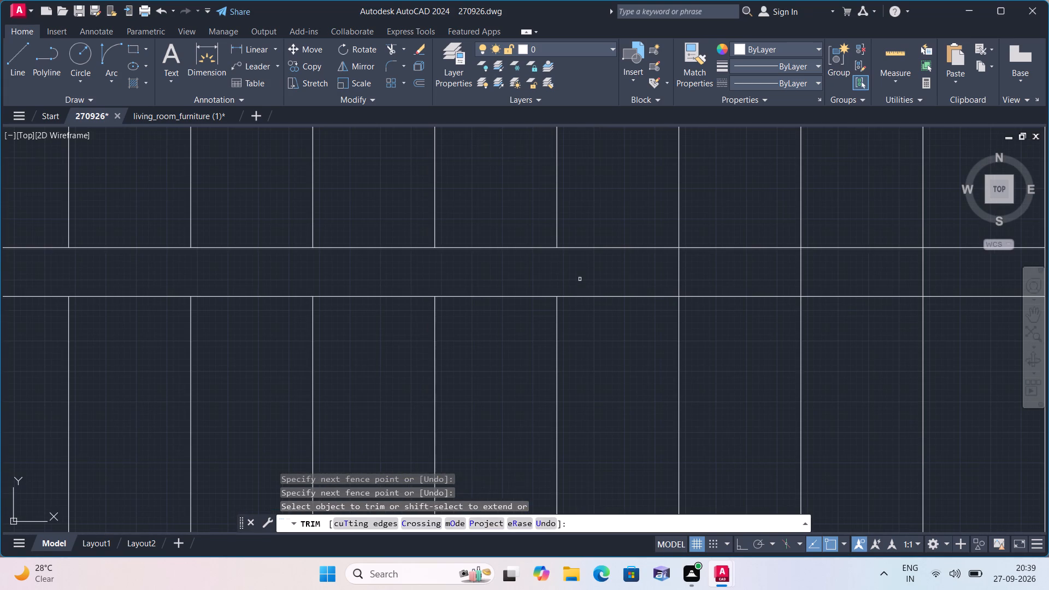
{"action": "left_click", "coordinate": [580, 279]}
{"action": "scroll", "coordinate": [818, 264], "scroll_direction": "down", "scroll_amount": 1}
{"action": "left_click", "coordinate": [905, 262]}
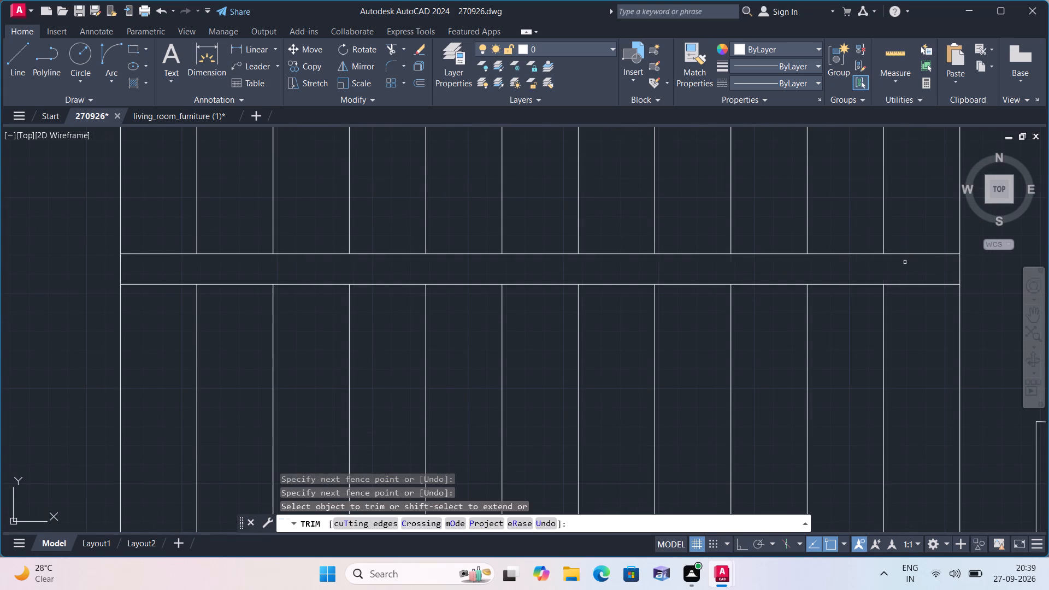
Trim away the six tread lines of the lower flight nearest the double door.
{"action": "scroll", "coordinate": [905, 262], "scroll_direction": "down", "scroll_amount": 2}
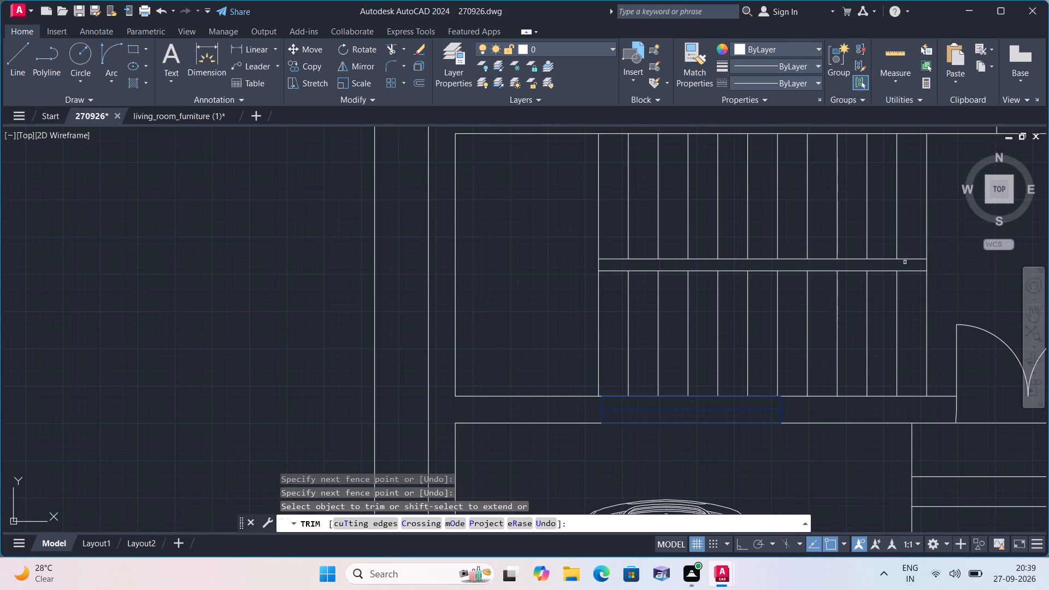
{"action": "scroll", "coordinate": [905, 262], "scroll_direction": "down", "scroll_amount": 1}
{"action": "scroll", "coordinate": [905, 262], "scroll_direction": "up", "scroll_amount": 1}
{"action": "middle_click_drag", "start_coordinate": [901, 262], "coordinate": [899, 262]}
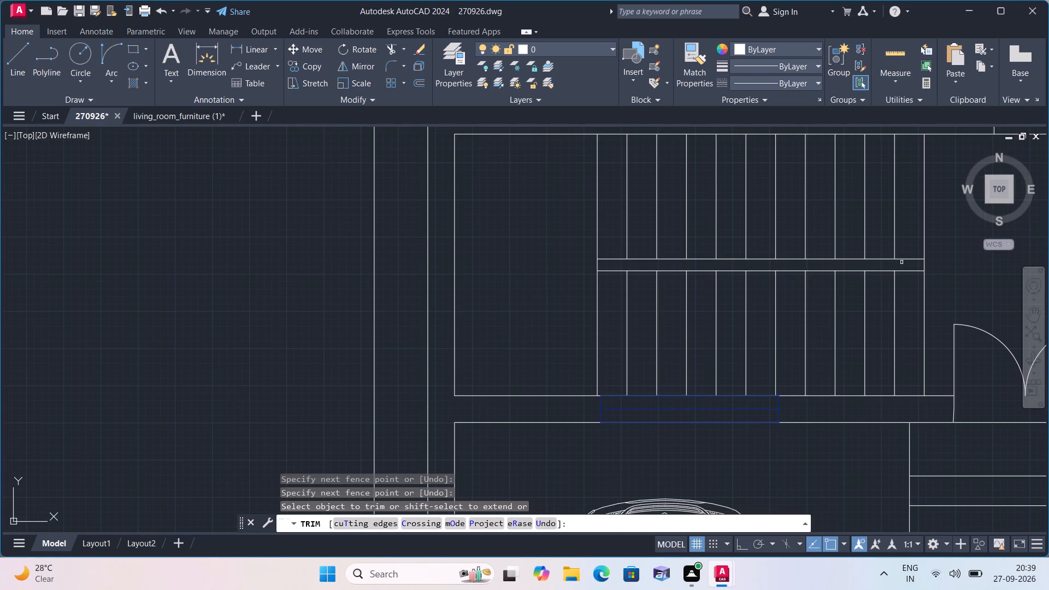
{"action": "middle_click_drag", "start_coordinate": [899, 262], "coordinate": [863, 239]}
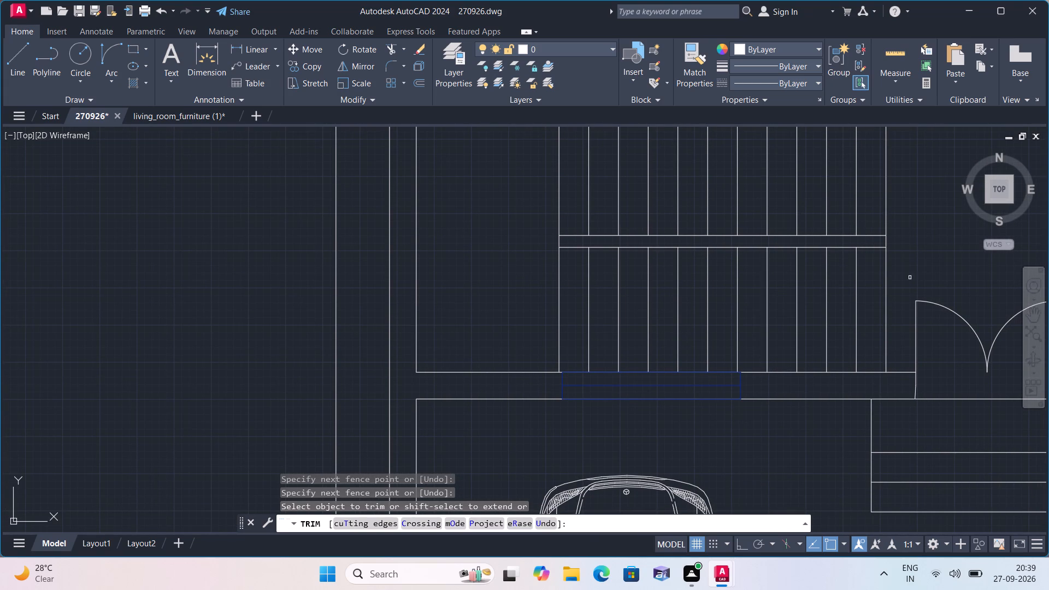
{"action": "left_click", "coordinate": [908, 274]}
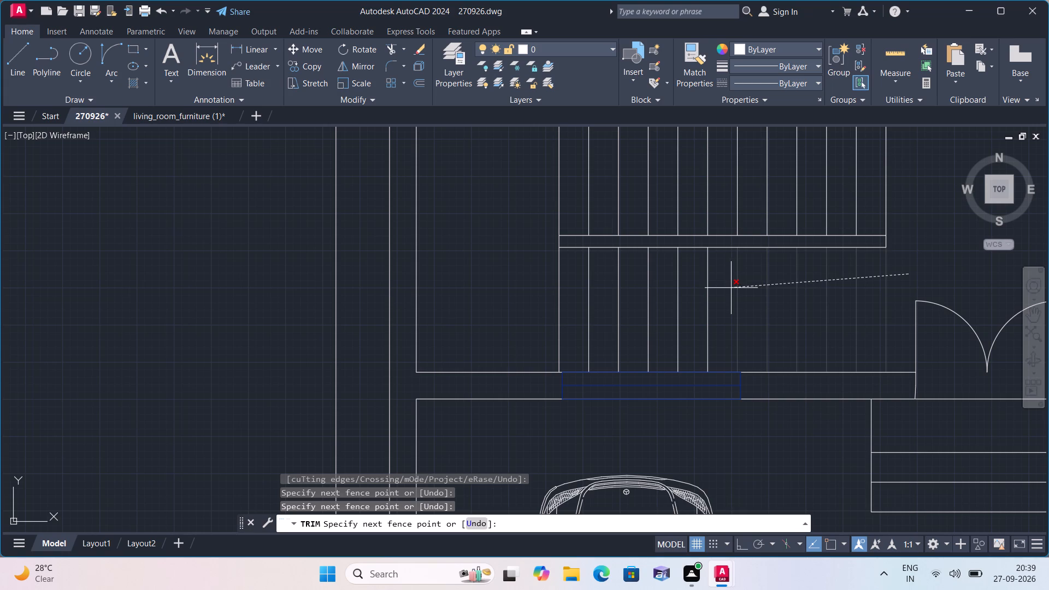
{"action": "left_click", "coordinate": [727, 288]}
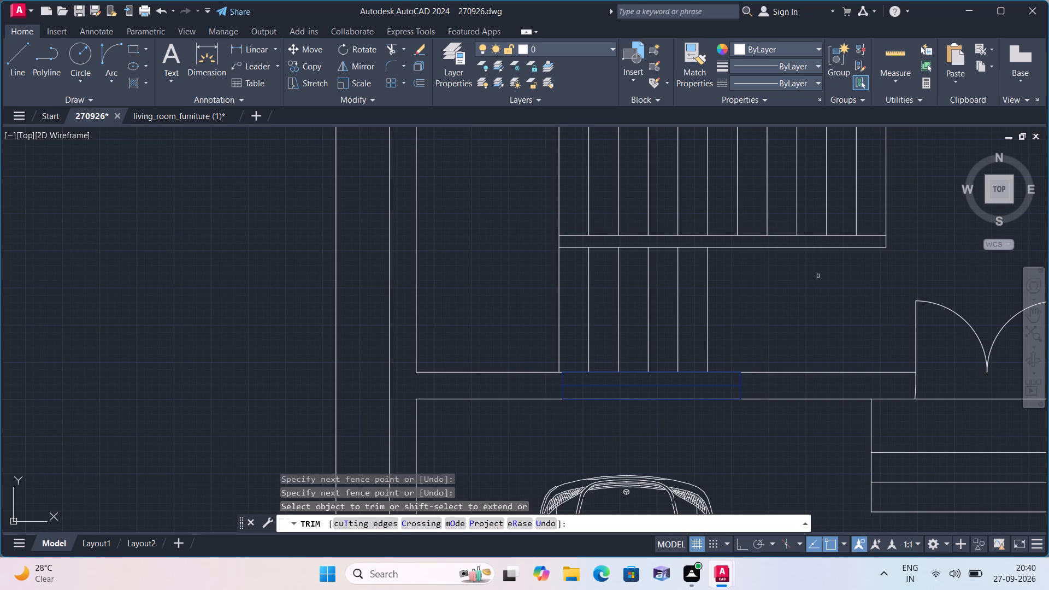
Delete the five remaining short tread lines of the lower flight, keeping the full-height first tread line.
{"action": "key", "text": "Escape"}
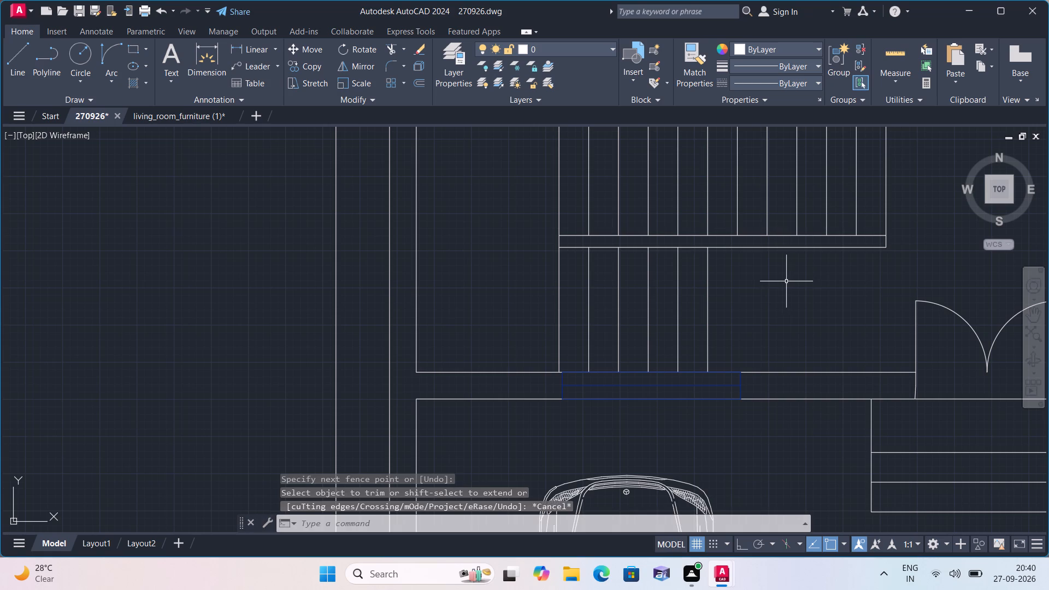
{"action": "middle_click_drag", "start_coordinate": [776, 278], "coordinate": [709, 275]}
{"action": "left_click", "coordinate": [709, 274]}
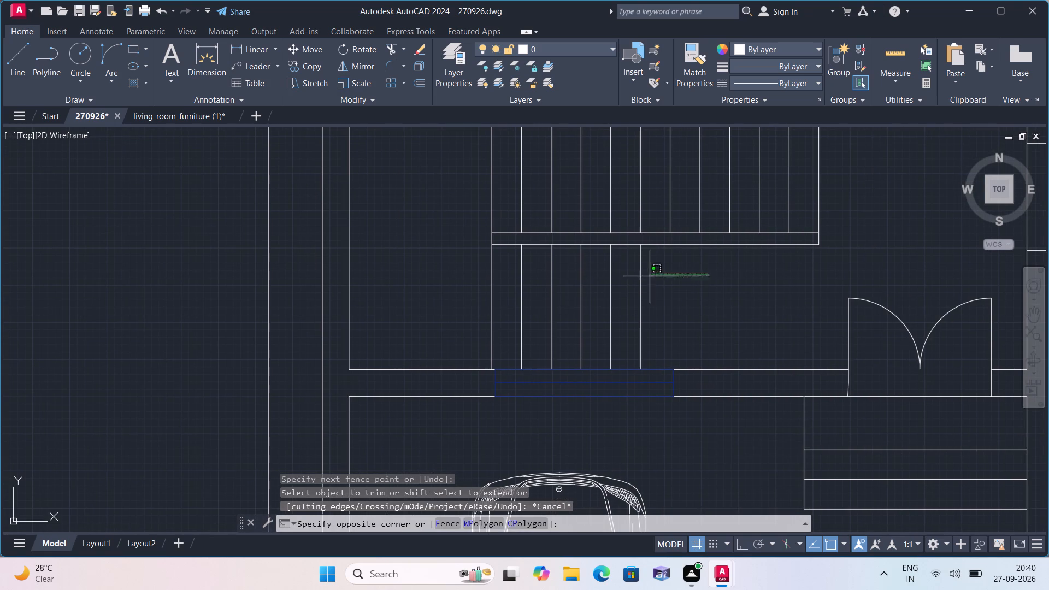
{"action": "left_click", "coordinate": [388, 307]}
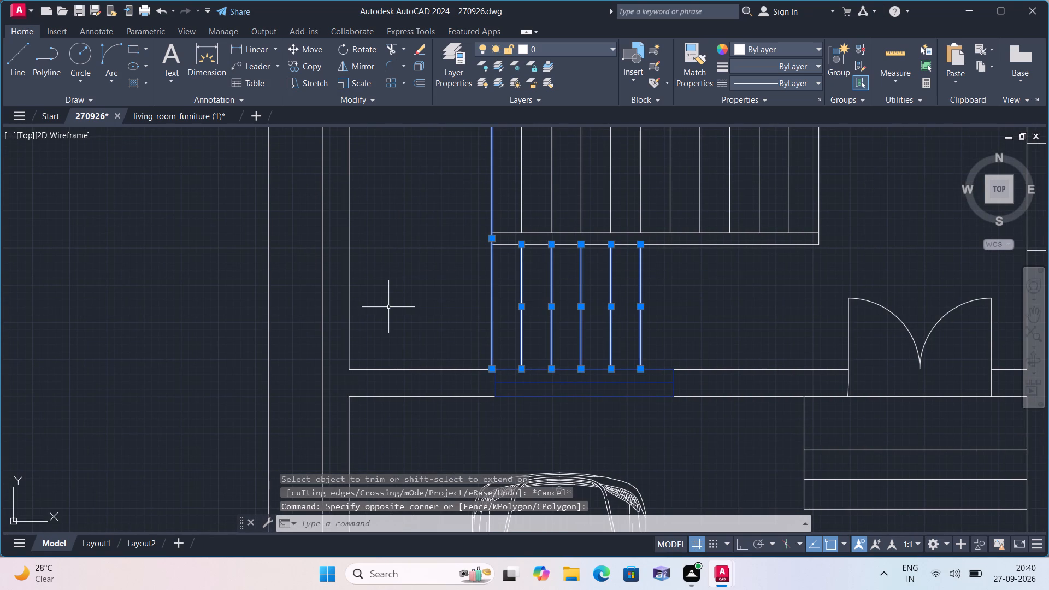
{"action": "key", "text": "Escape"}
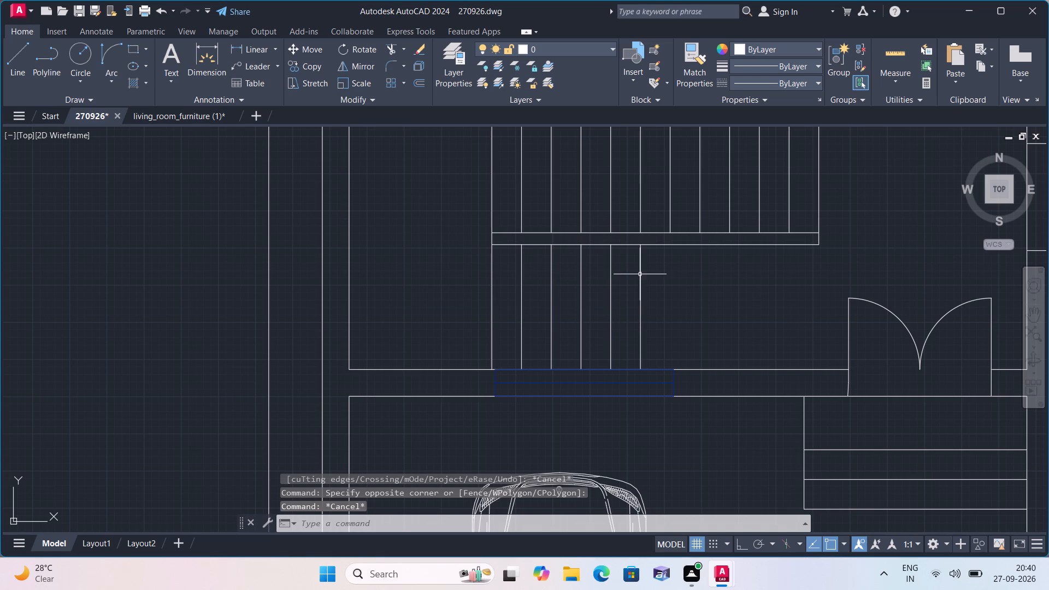
{"action": "left_click", "coordinate": [655, 272]}
{"action": "left_click", "coordinate": [509, 299]}
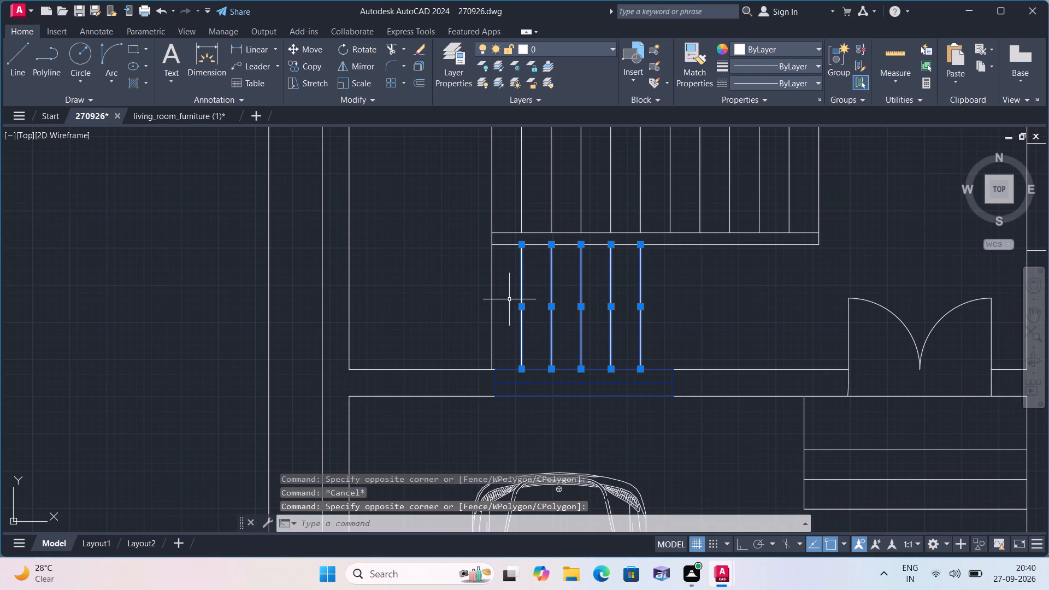
{"action": "key", "text": "Delete"}
Trim away the part of the first tread line that runs below the two middle horizontal lines.
{"action": "type", "text": "trim"}
{"action": "key", "text": "space"}
{"action": "left_click", "coordinate": [509, 299]}
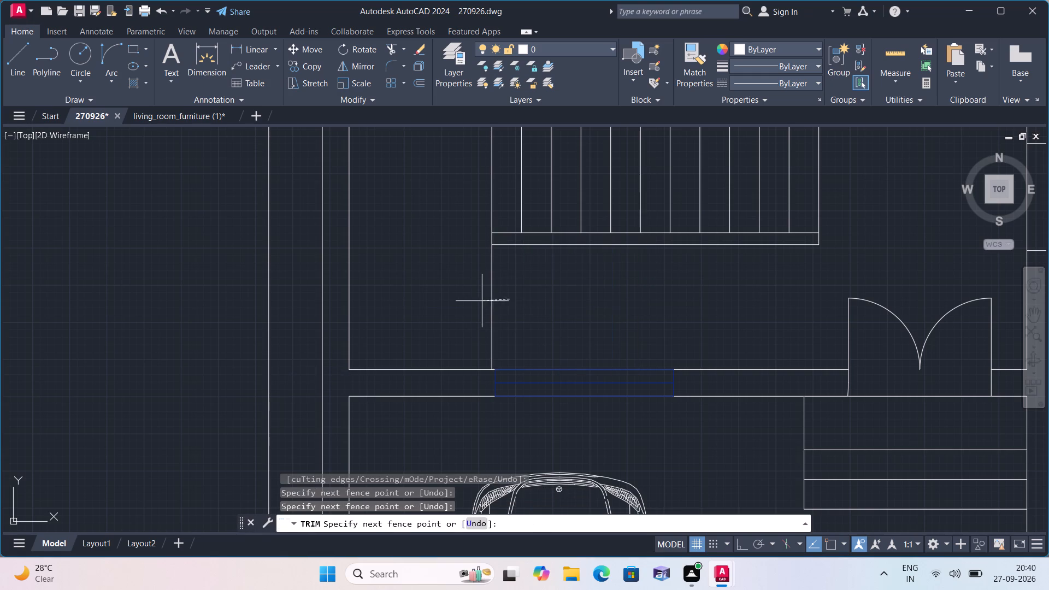
{"action": "left_click", "coordinate": [468, 299]}
{"action": "key", "text": "space"}
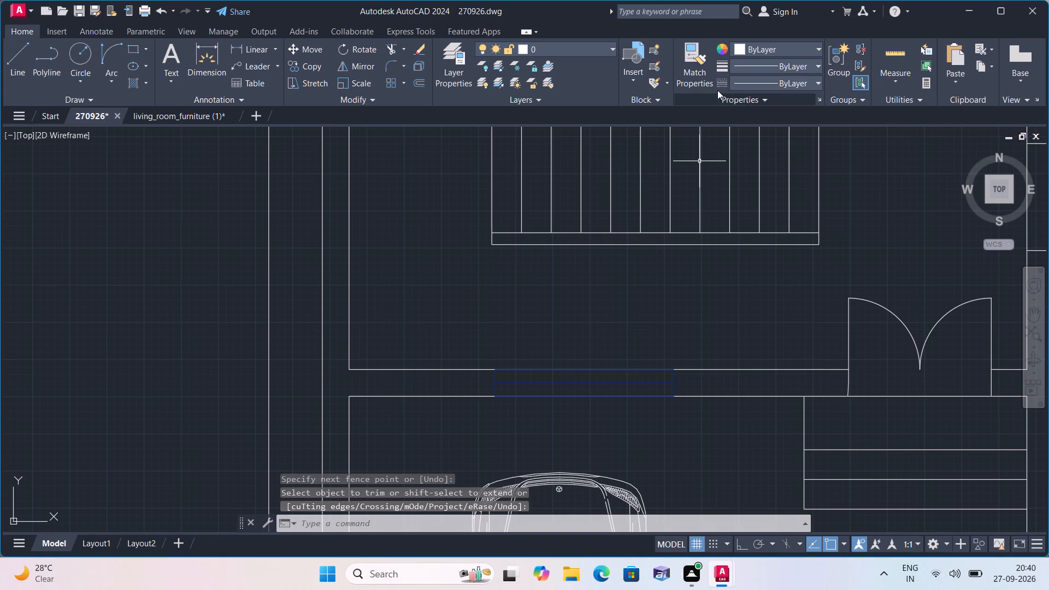
Set the current linetype to the dashed ACAD_ISO02W100.
{"action": "left_click", "coordinate": [792, 85]}
{"action": "left_click", "coordinate": [770, 126]}
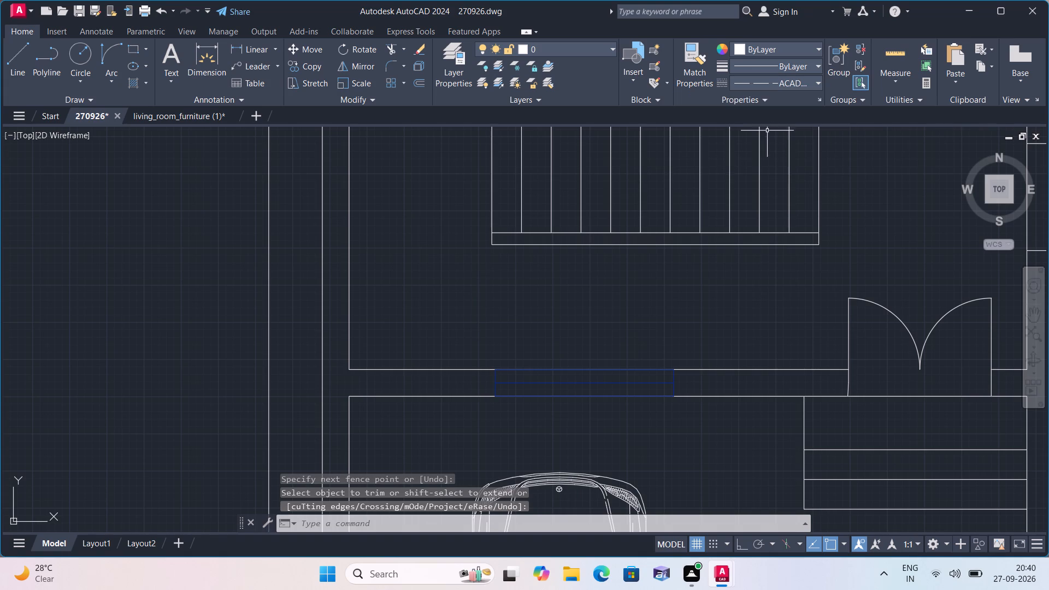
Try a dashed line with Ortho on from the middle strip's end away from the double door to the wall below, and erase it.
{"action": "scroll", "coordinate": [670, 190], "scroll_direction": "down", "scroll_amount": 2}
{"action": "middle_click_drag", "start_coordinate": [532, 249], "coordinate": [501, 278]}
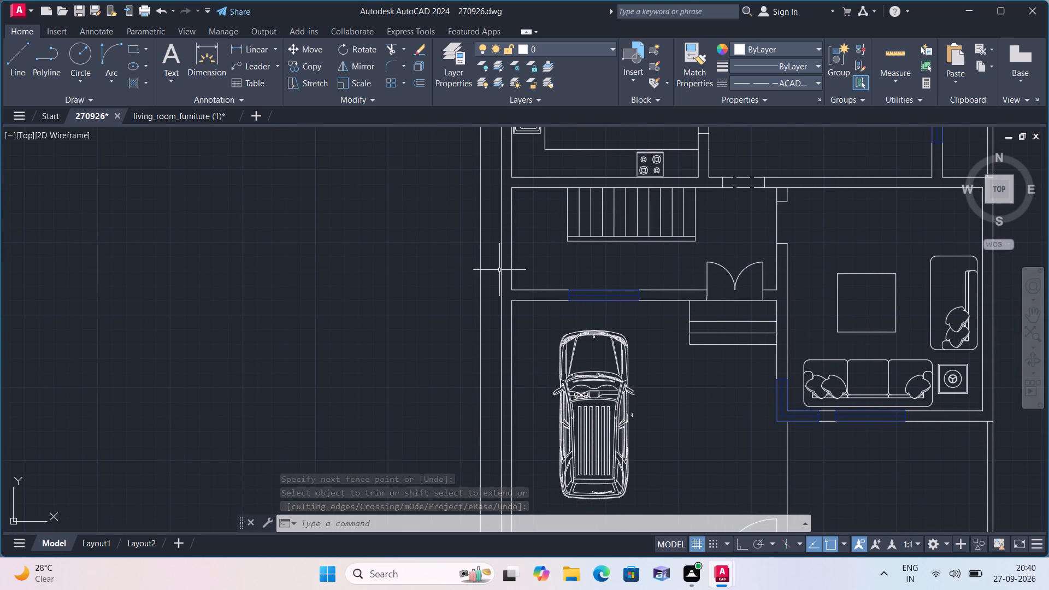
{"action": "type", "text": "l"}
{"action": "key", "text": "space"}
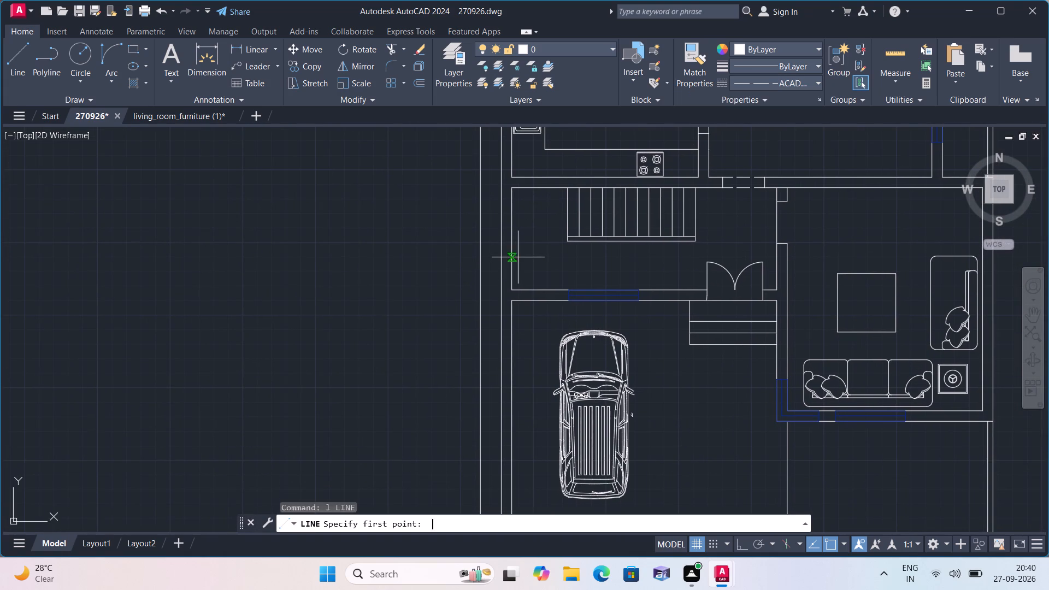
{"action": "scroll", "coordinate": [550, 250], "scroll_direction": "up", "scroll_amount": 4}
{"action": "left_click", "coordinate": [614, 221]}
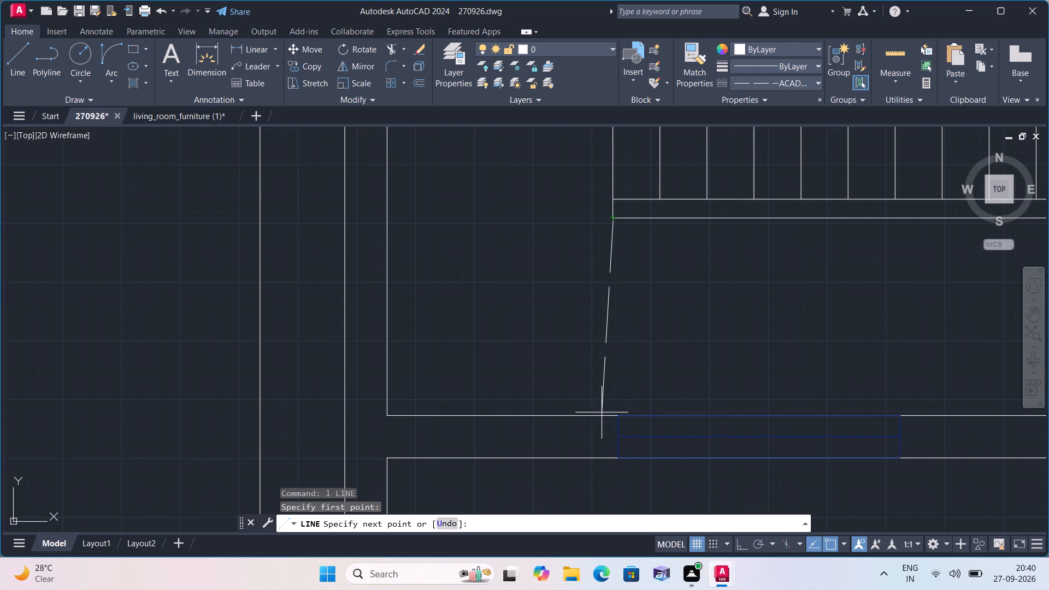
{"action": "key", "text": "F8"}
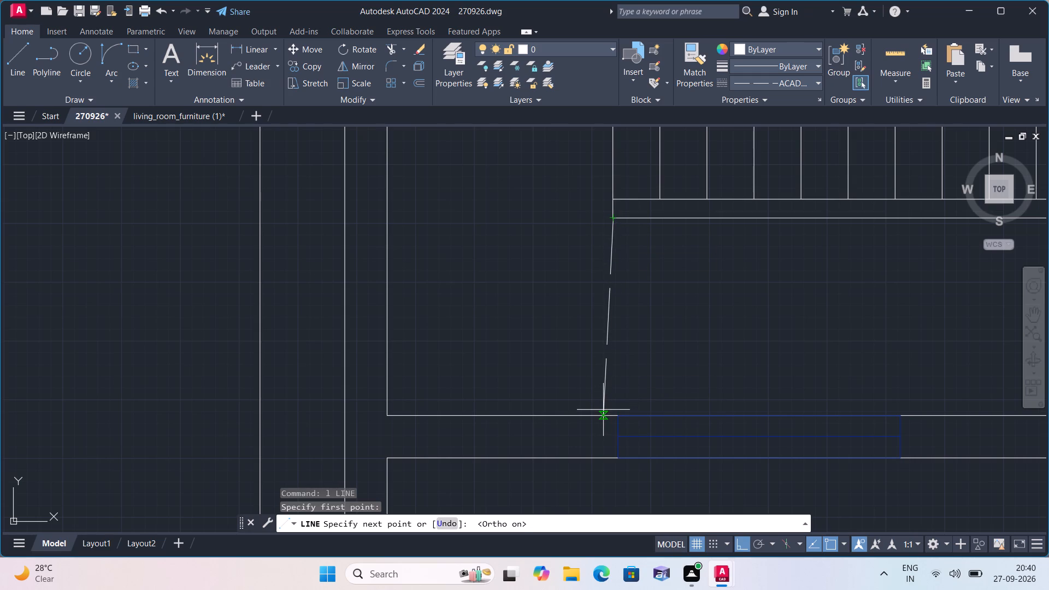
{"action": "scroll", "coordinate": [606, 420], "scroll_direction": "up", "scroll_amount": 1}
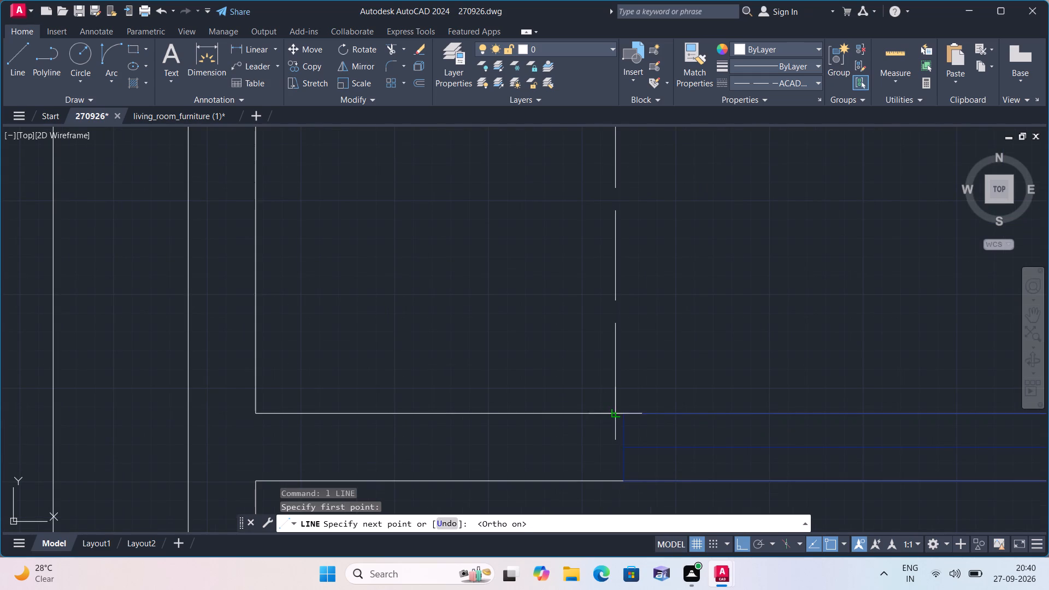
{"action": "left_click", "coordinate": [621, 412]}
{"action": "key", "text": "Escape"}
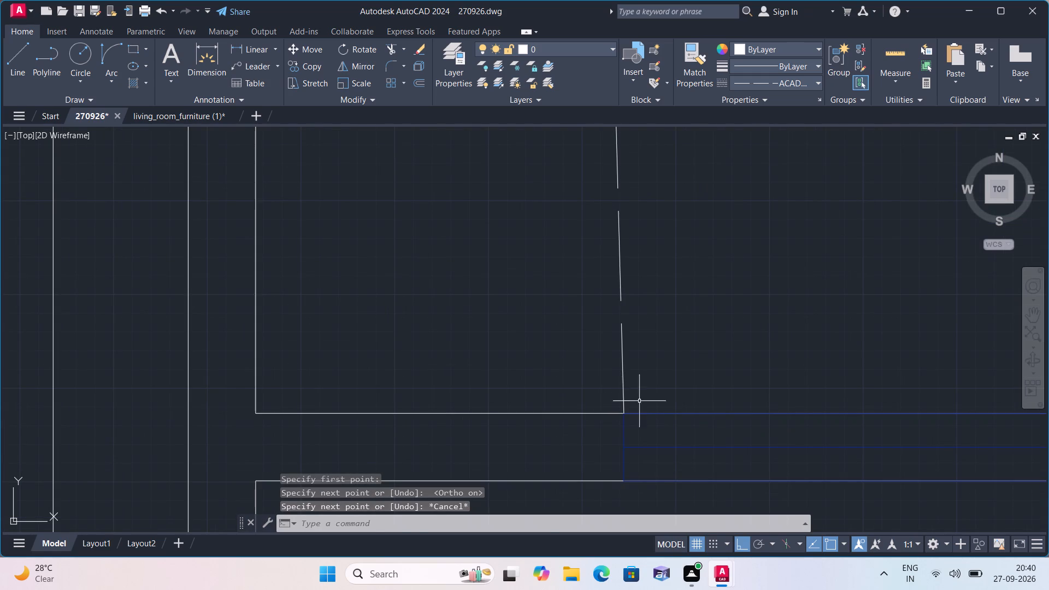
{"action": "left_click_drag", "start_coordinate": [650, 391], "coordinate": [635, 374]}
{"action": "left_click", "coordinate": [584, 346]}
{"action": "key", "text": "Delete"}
Draw a vertical dashed line from the lower corner of the middle strip, in line with the first tread, down to the wall.
{"action": "type", "text": "l"}
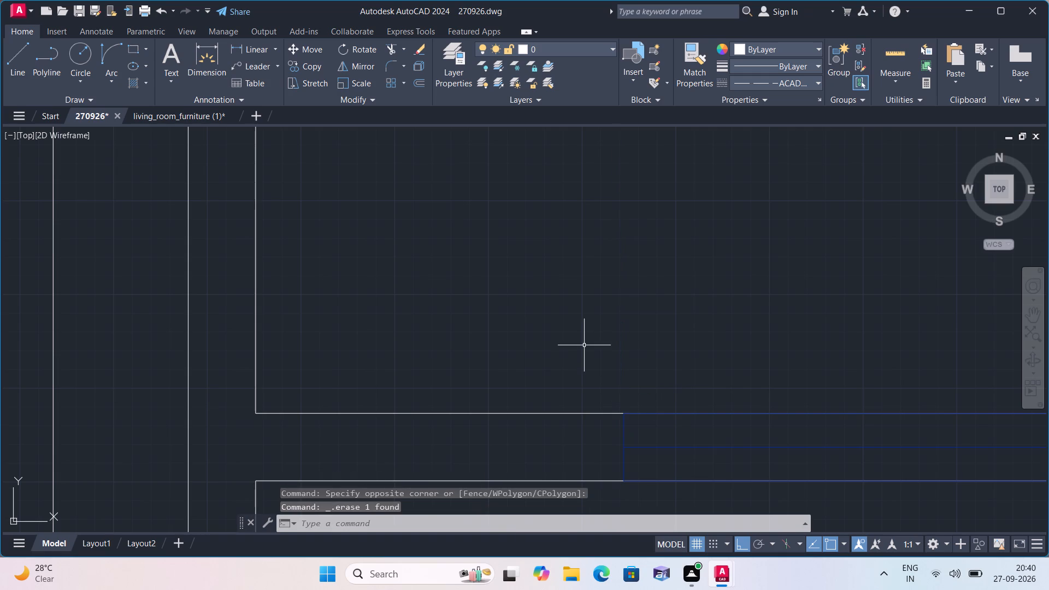
{"action": "key", "text": "space"}
{"action": "scroll", "coordinate": [573, 378], "scroll_direction": "down", "scroll_amount": 2}
{"action": "middle_click", "coordinate": [574, 292]}
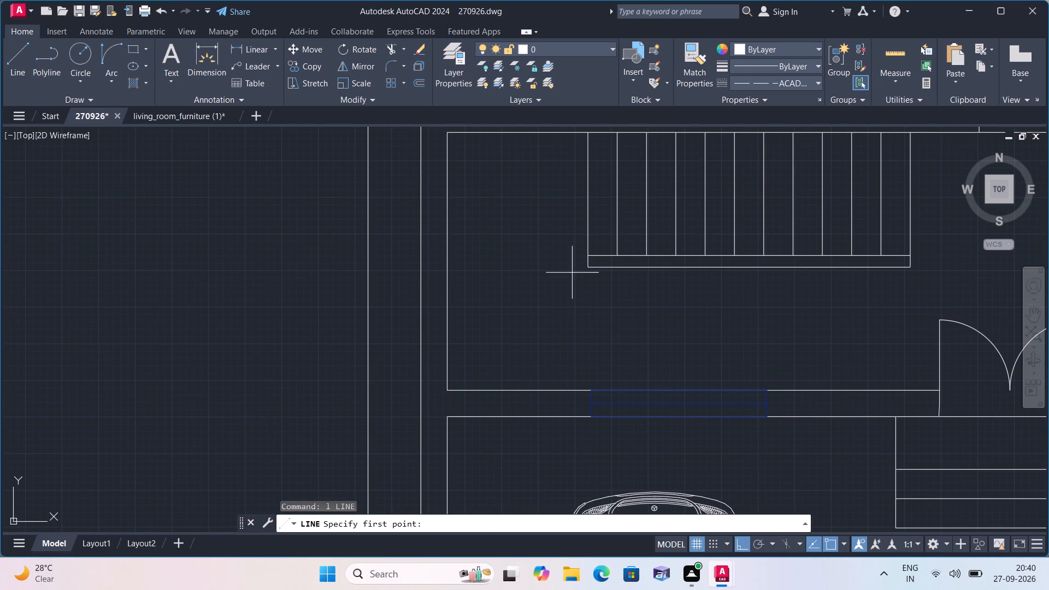
{"action": "left_click", "coordinate": [589, 270]}
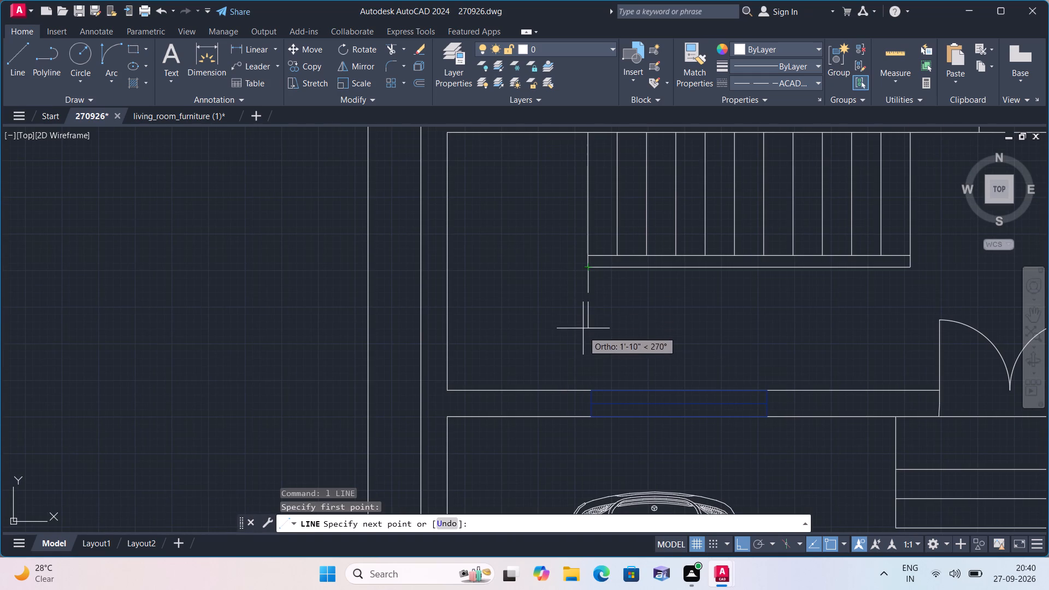
{"action": "scroll", "coordinate": [589, 389], "scroll_direction": "up", "scroll_amount": 4}
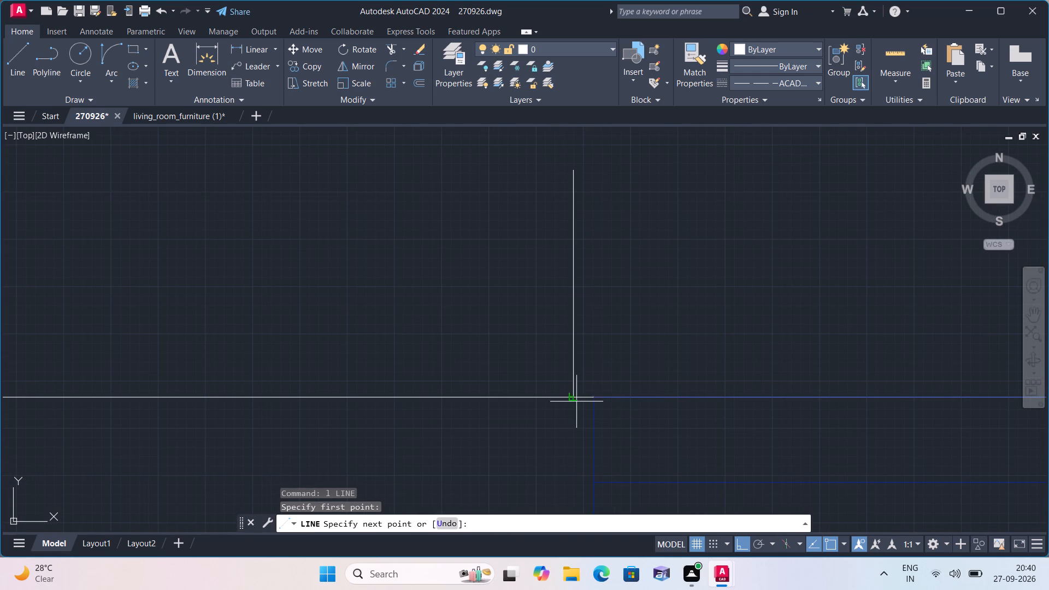
{"action": "left_click", "coordinate": [576, 397]}
{"action": "key", "text": "space"}
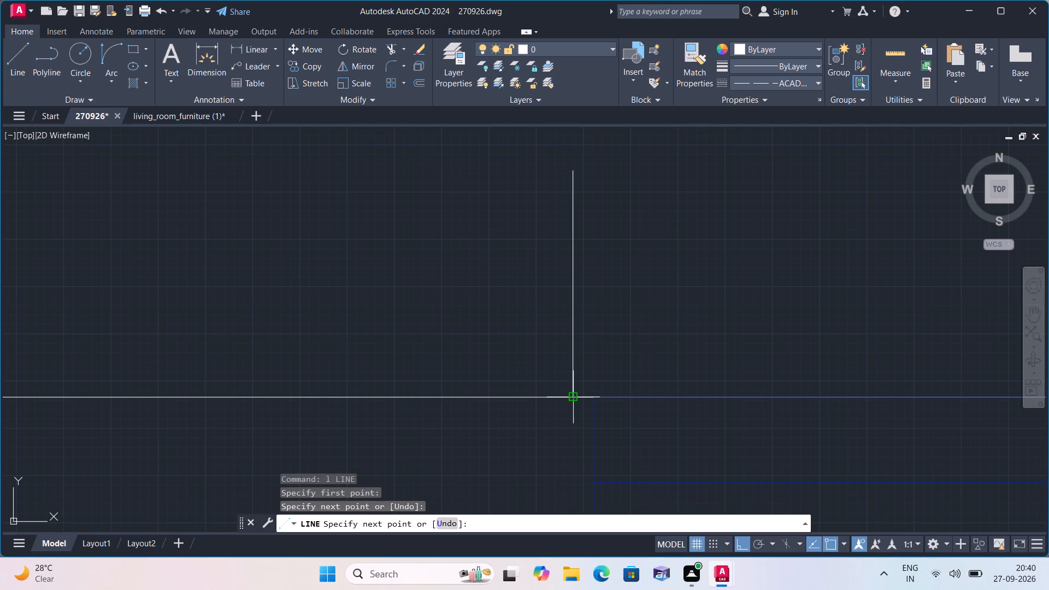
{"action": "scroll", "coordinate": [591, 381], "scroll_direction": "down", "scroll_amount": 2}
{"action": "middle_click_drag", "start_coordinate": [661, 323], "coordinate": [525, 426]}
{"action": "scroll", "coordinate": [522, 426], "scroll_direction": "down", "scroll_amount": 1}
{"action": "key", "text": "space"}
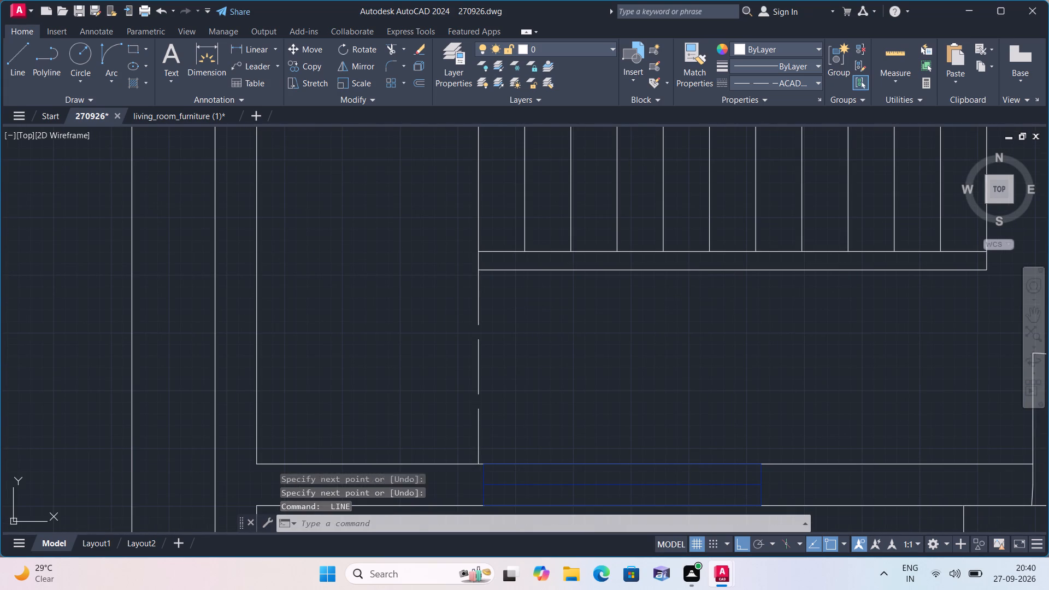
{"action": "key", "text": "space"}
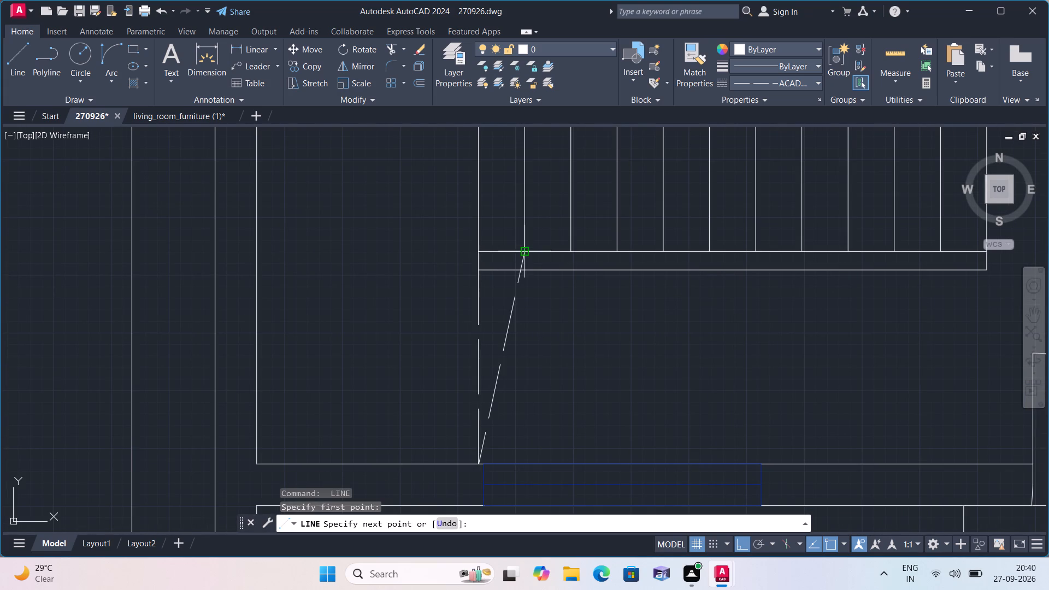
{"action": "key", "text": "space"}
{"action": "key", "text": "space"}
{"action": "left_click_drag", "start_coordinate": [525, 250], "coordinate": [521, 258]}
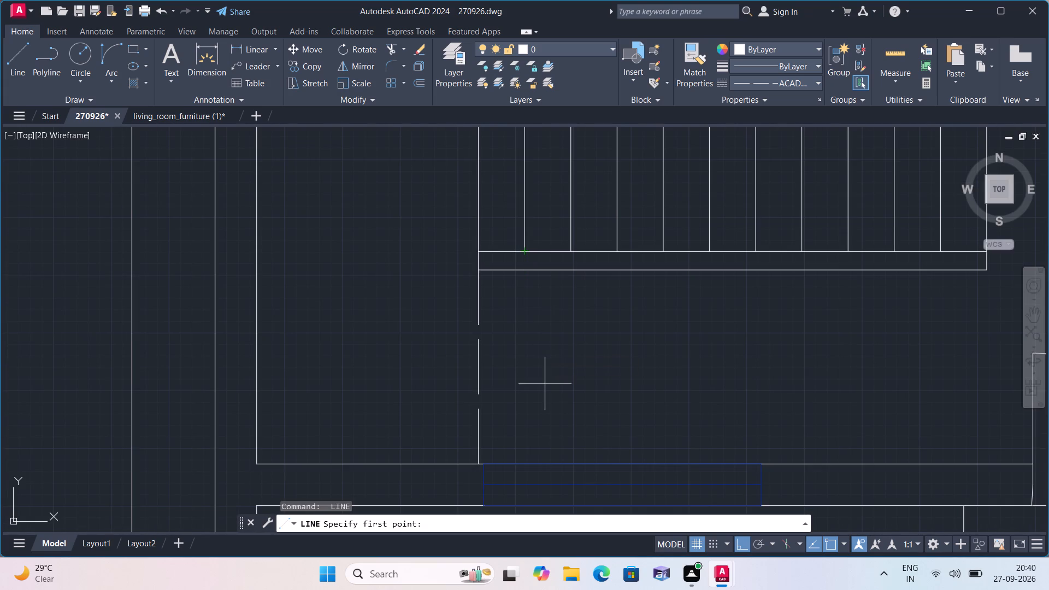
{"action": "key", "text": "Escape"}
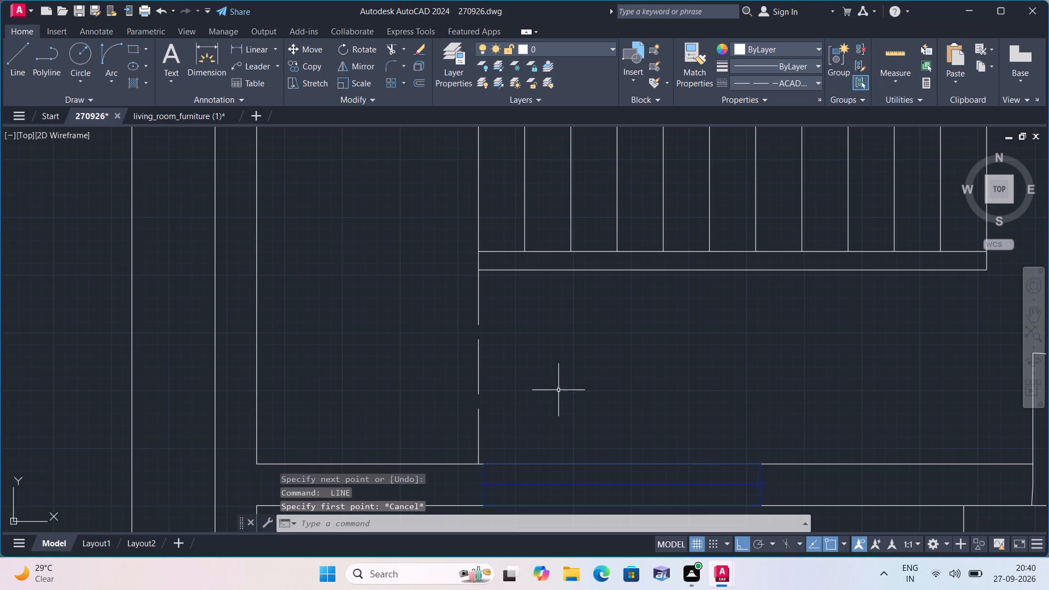
Set the current linetype back to ByLayer.
{"action": "left_click", "coordinate": [803, 85]}
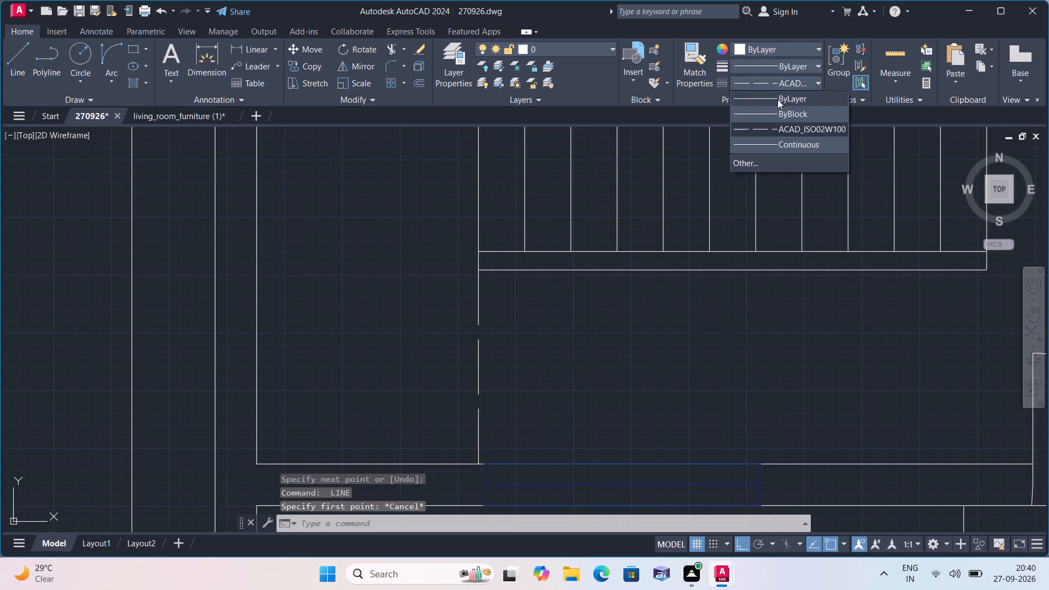
{"action": "left_click", "coordinate": [777, 99]}
Offset the dashed line repeatedly by 10" toward the double door, adding five dashed tread lines to the lower flight.
{"action": "type", "text": "offset 10\""}
{"action": "key", "text": "space"}
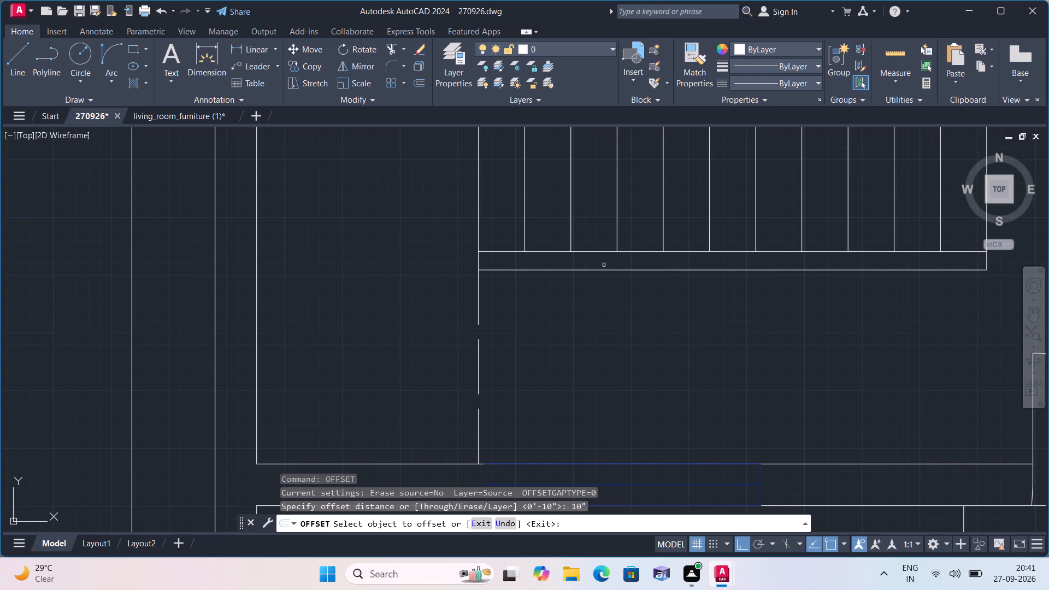
{"action": "left_click", "coordinate": [478, 293]}
{"action": "left_click", "coordinate": [504, 293]}
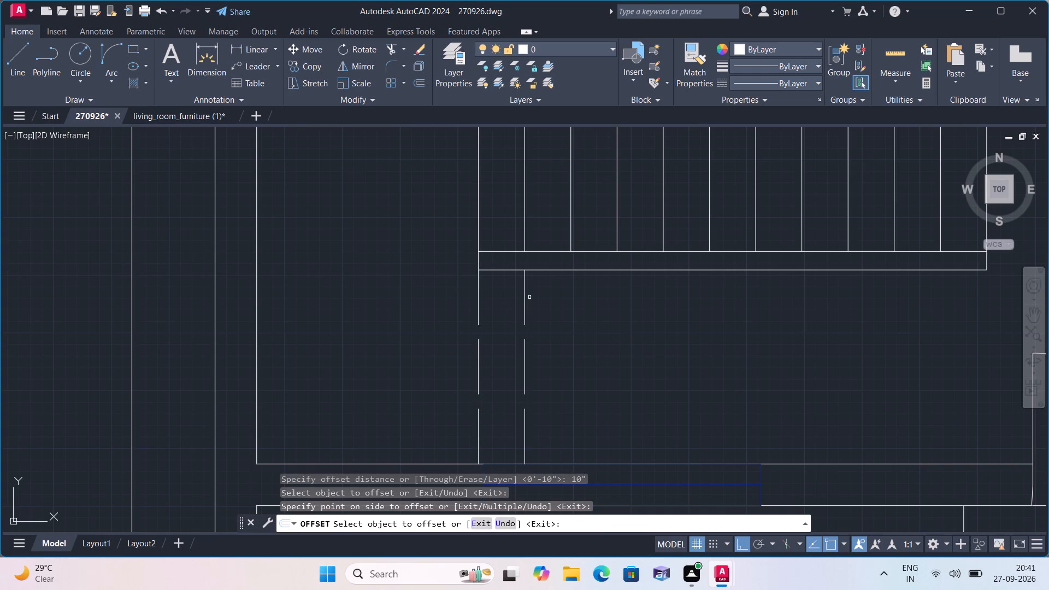
{"action": "left_click", "coordinate": [525, 294]}
{"action": "left_click", "coordinate": [546, 296]}
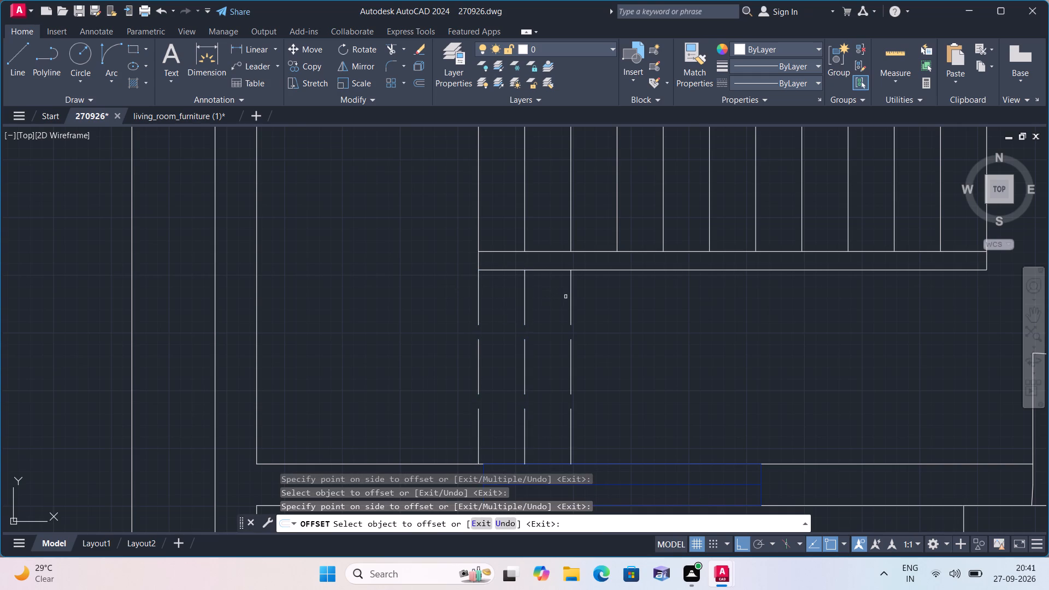
{"action": "left_click", "coordinate": [570, 298]}
{"action": "left_click", "coordinate": [606, 299]}
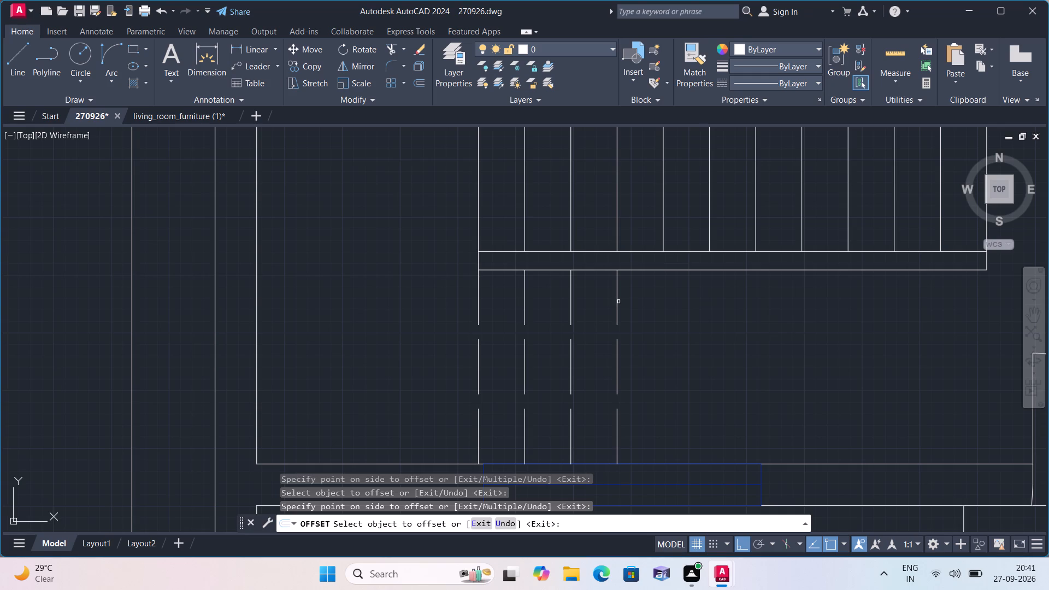
{"action": "left_click", "coordinate": [618, 302]}
{"action": "left_click", "coordinate": [650, 304]}
{"action": "left_click", "coordinate": [664, 304]}
{"action": "left_click", "coordinate": [701, 303]}
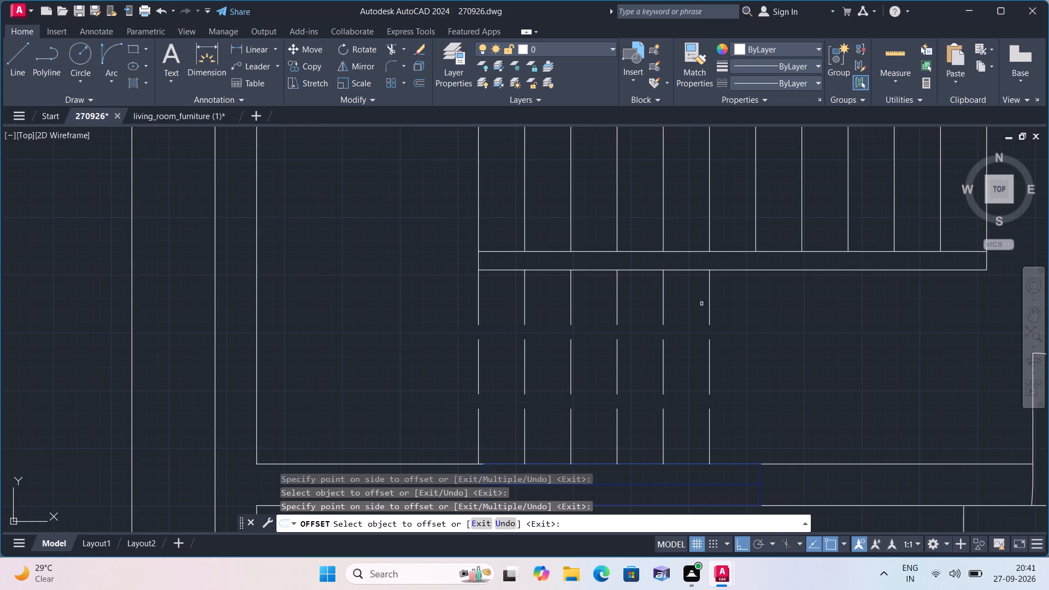
{"action": "scroll", "coordinate": [702, 304], "scroll_direction": "down", "scroll_amount": 1}
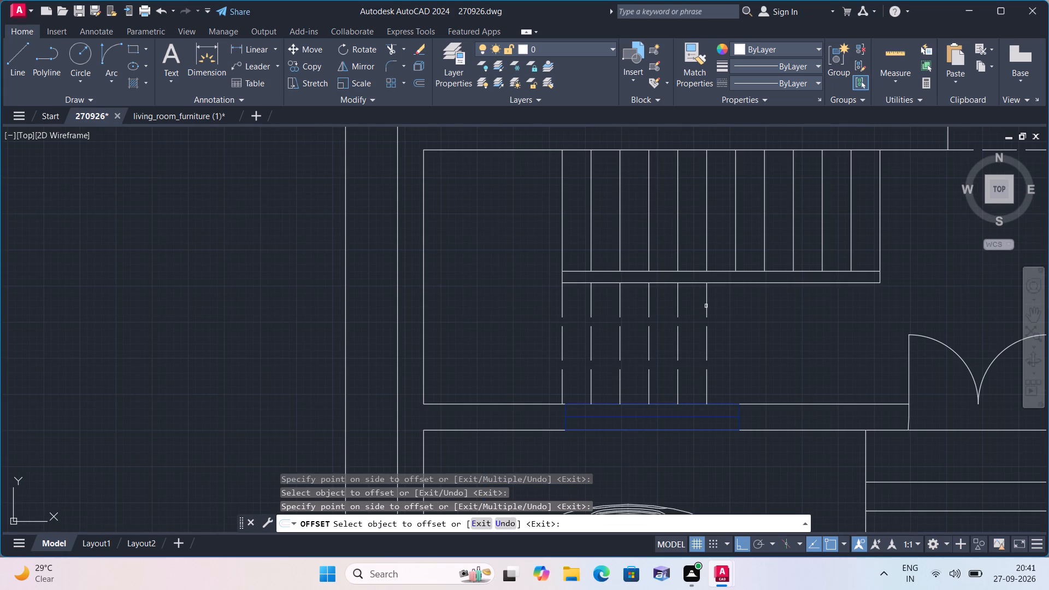
{"action": "scroll", "coordinate": [706, 307], "scroll_direction": "down", "scroll_amount": 1}
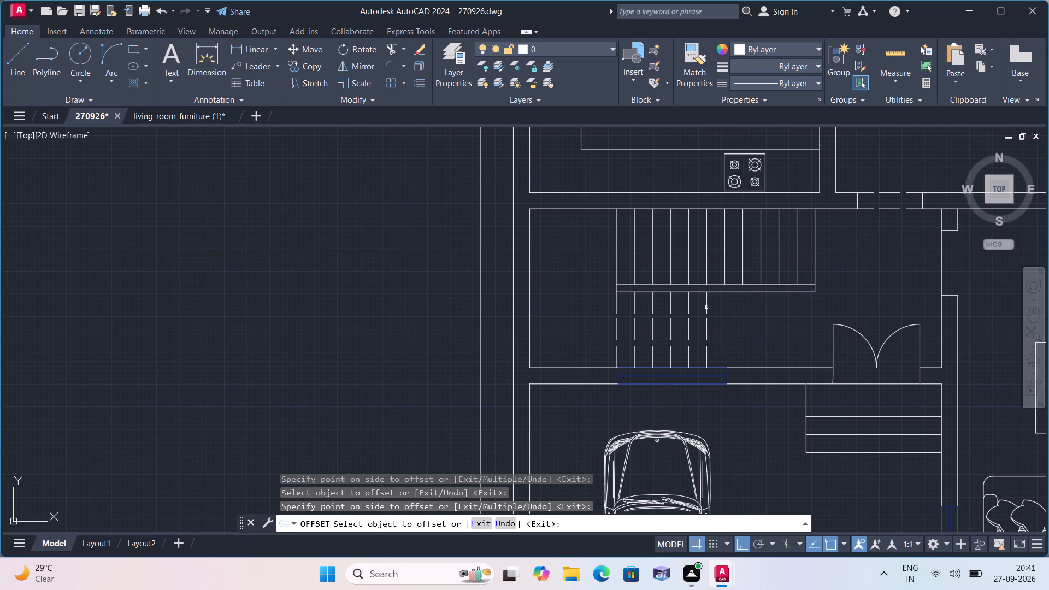
{"action": "key", "text": "Escape"}
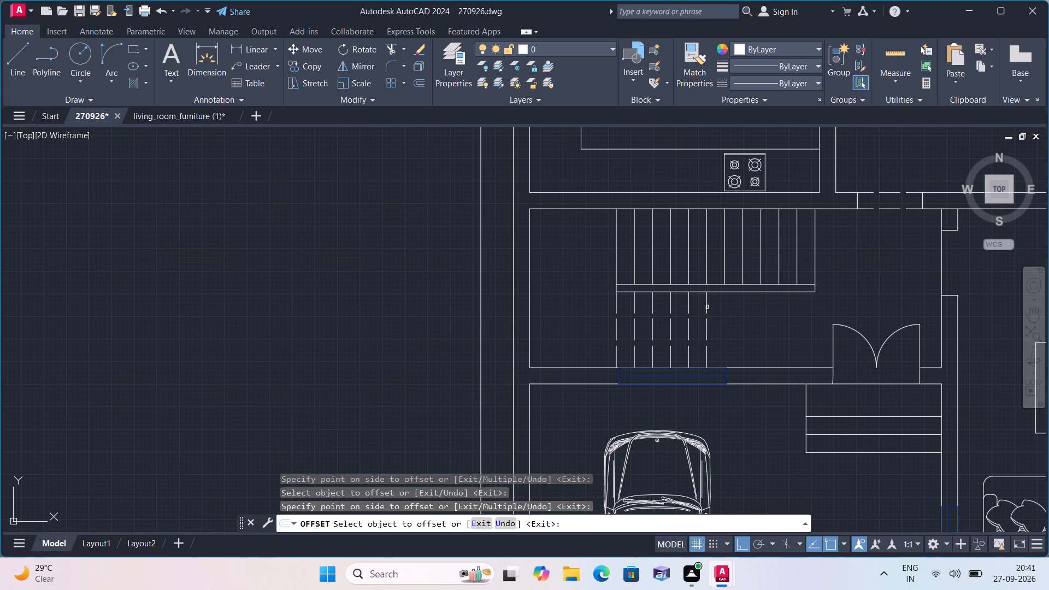
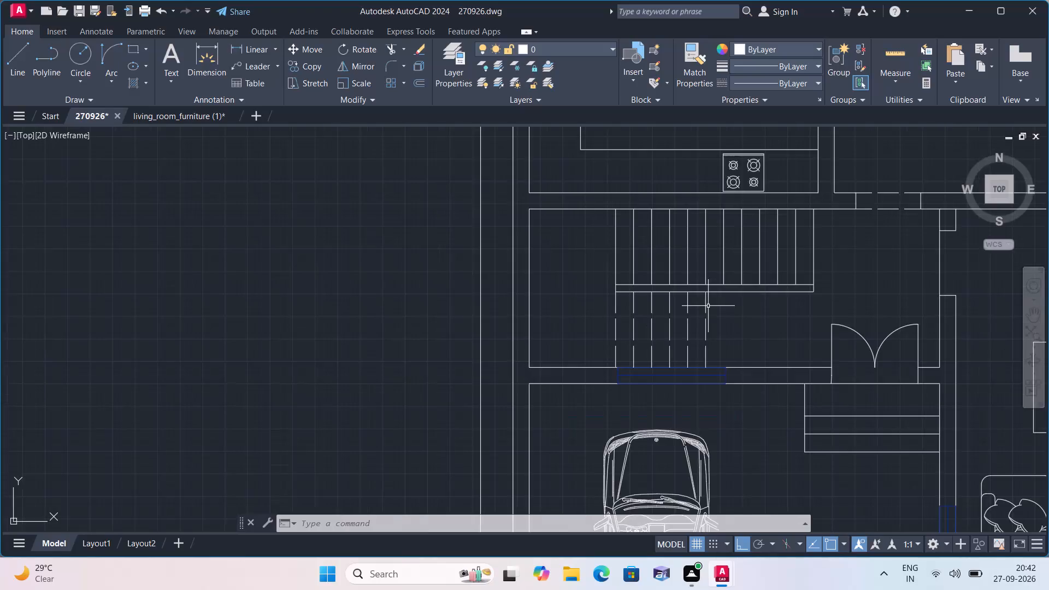
Draw the stair direction line through the middle of the upper flight, from just outside its door-side end to the sixth tread line.
{"action": "scroll", "coordinate": [708, 306], "scroll_direction": "up", "scroll_amount": 1}
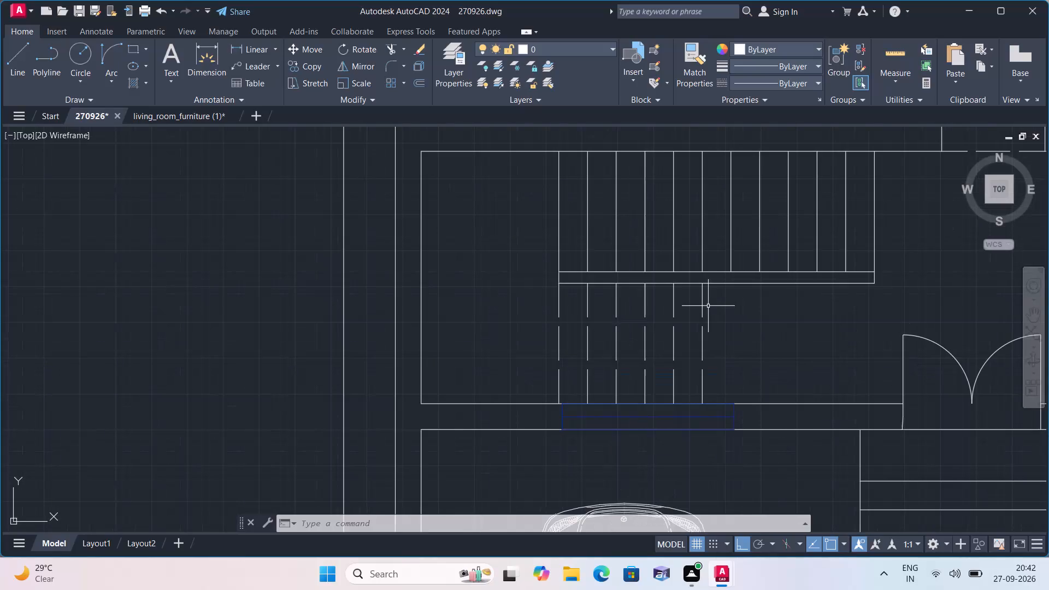
{"action": "scroll", "coordinate": [708, 306], "scroll_direction": "down", "scroll_amount": 1}
{"action": "scroll", "coordinate": [708, 306], "scroll_direction": "up", "scroll_amount": 1}
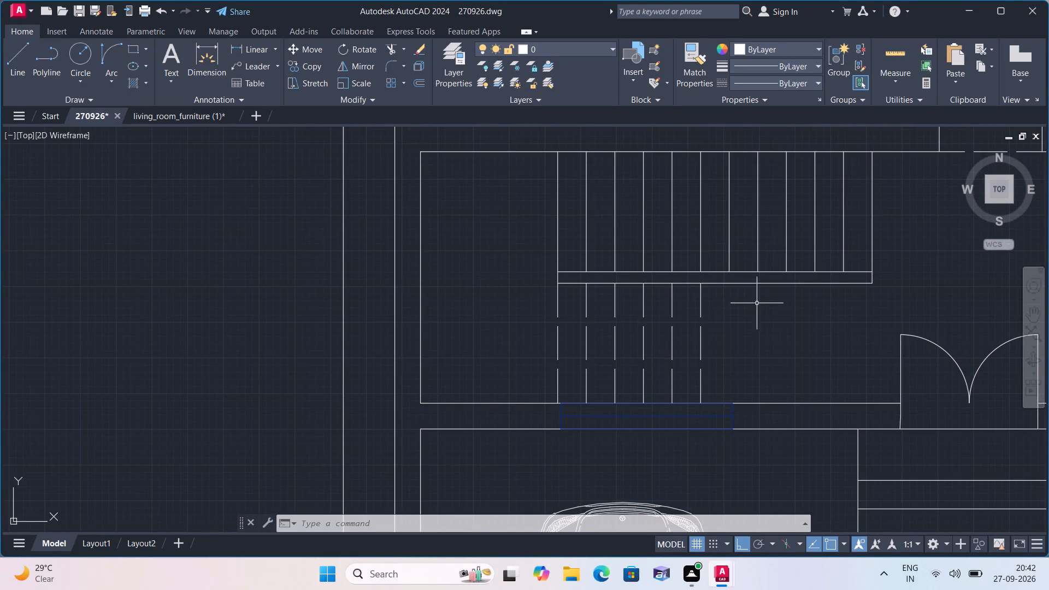
{"action": "middle_click_drag", "start_coordinate": [759, 303], "coordinate": [654, 326]}
{"action": "scroll", "coordinate": [652, 327], "scroll_direction": "down", "scroll_amount": 1}
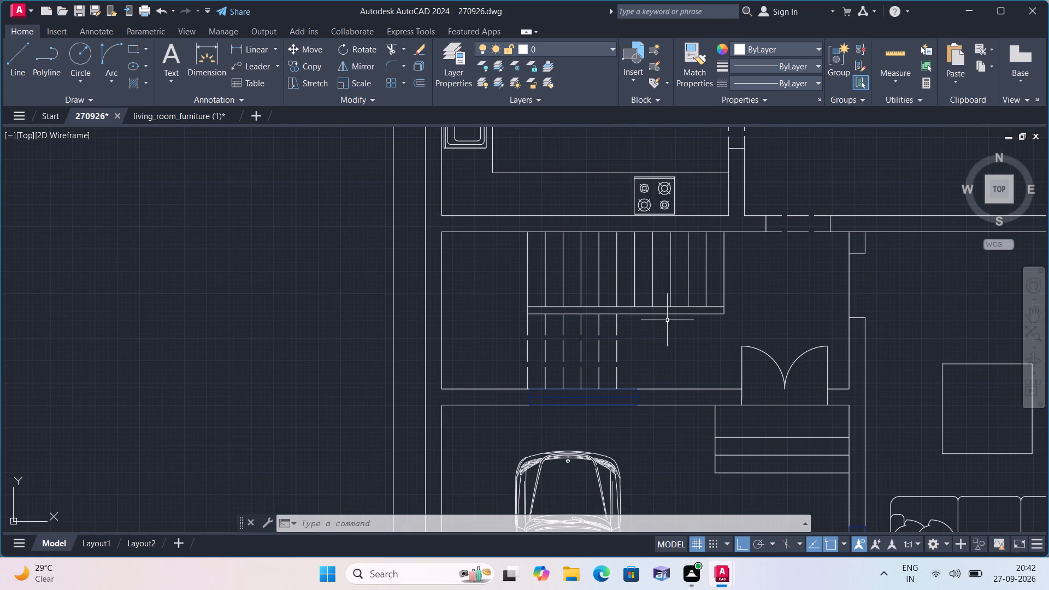
{"action": "type", "text": "l"}
{"action": "key", "text": "space"}
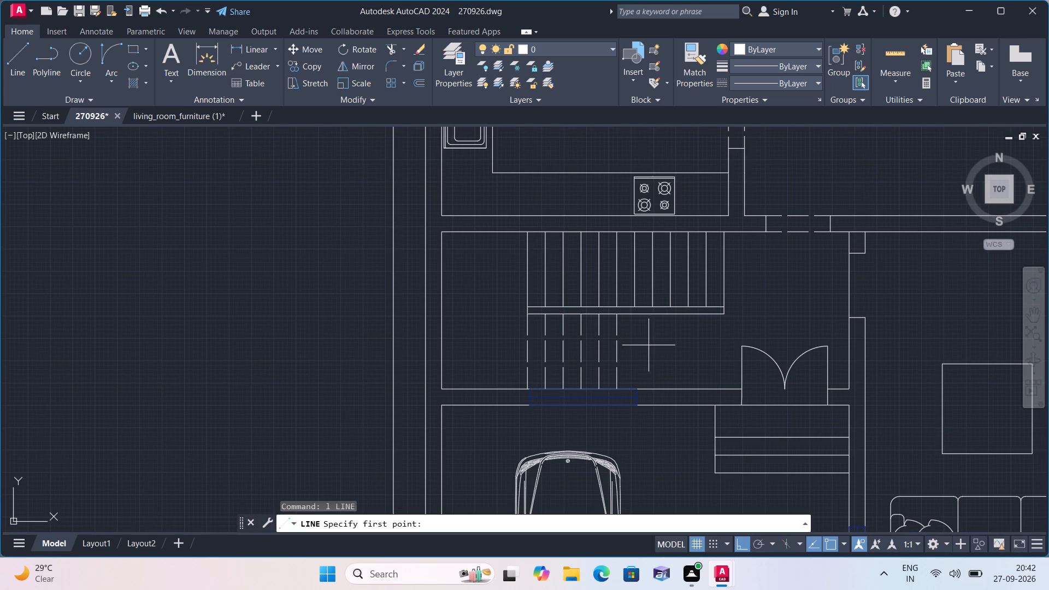
{"action": "left_click", "coordinate": [741, 268]}
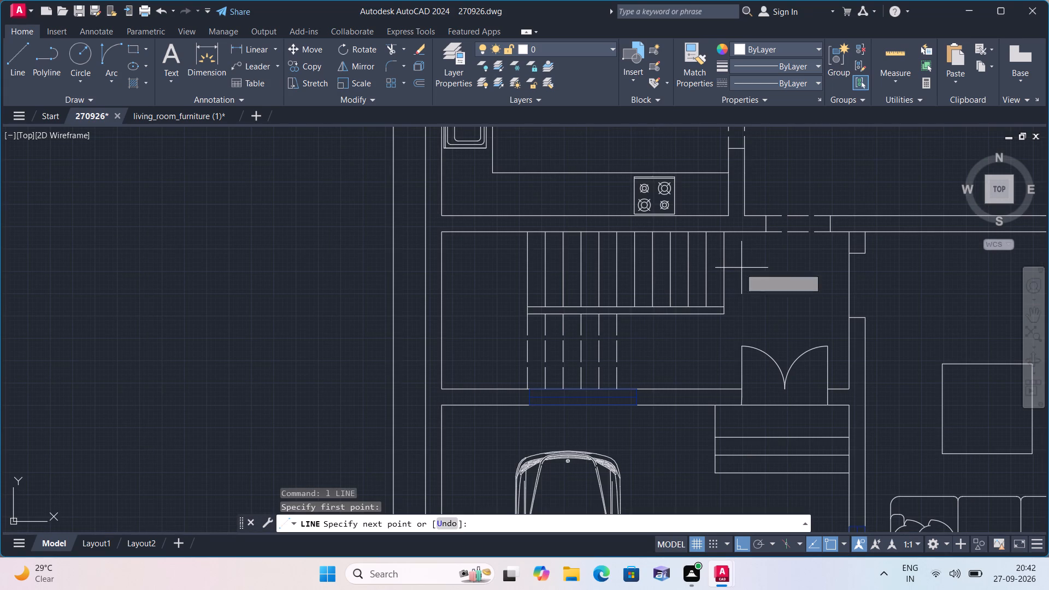
{"action": "left_click", "coordinate": [631, 272]}
Add a narrow triangular arrowhead at the inner end of the direction line, with a vertical base and sloping sides meeting at the tip.
{"action": "scroll", "coordinate": [631, 270], "scroll_direction": "up", "scroll_amount": 2}
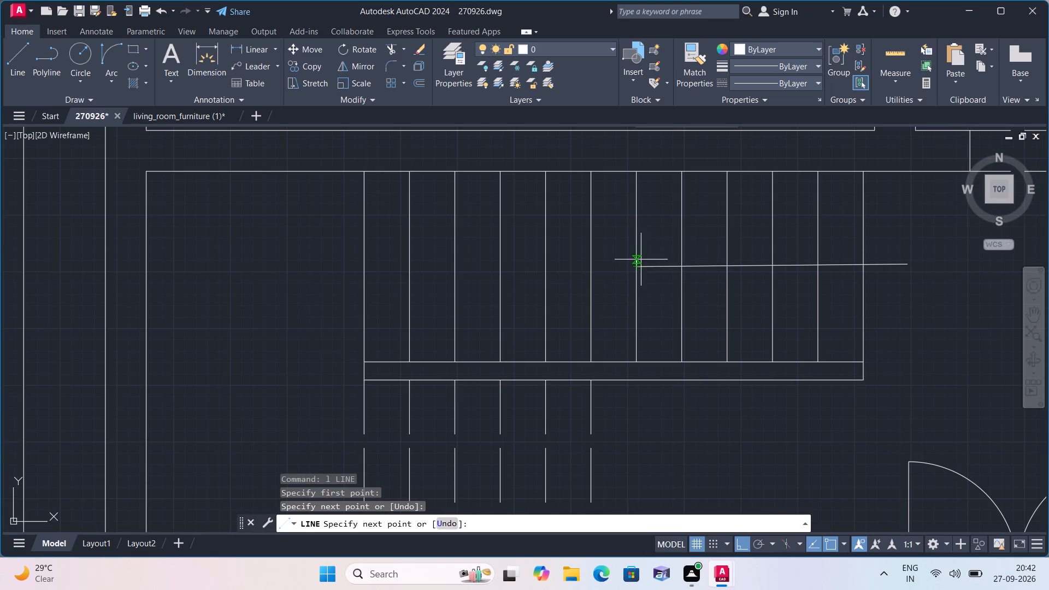
{"action": "key", "text": "F8"}
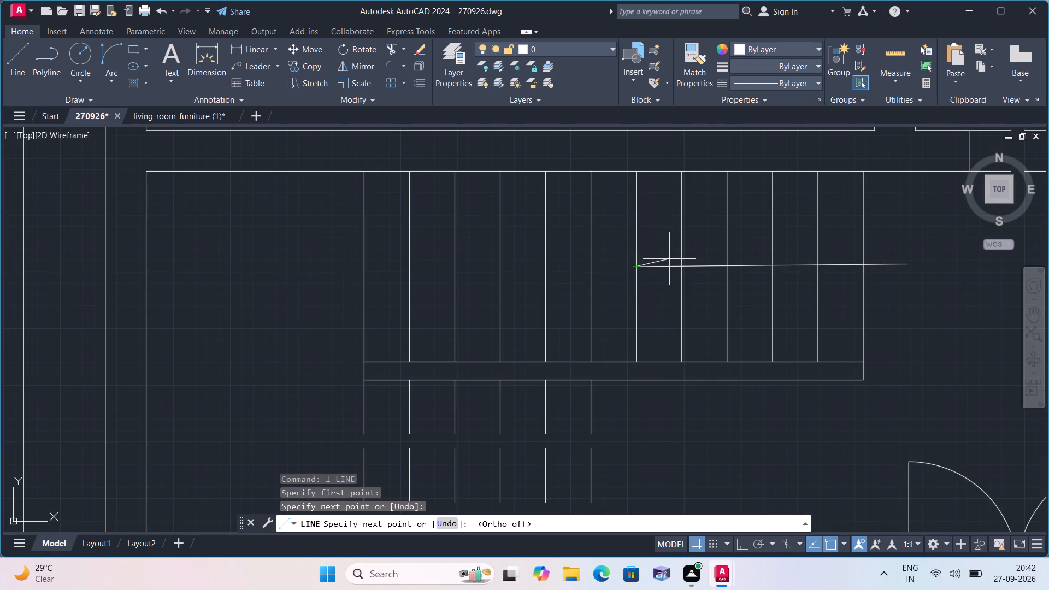
{"action": "left_click", "coordinate": [669, 259]}
{"action": "scroll", "coordinate": [670, 274], "scroll_direction": "up", "scroll_amount": 3}
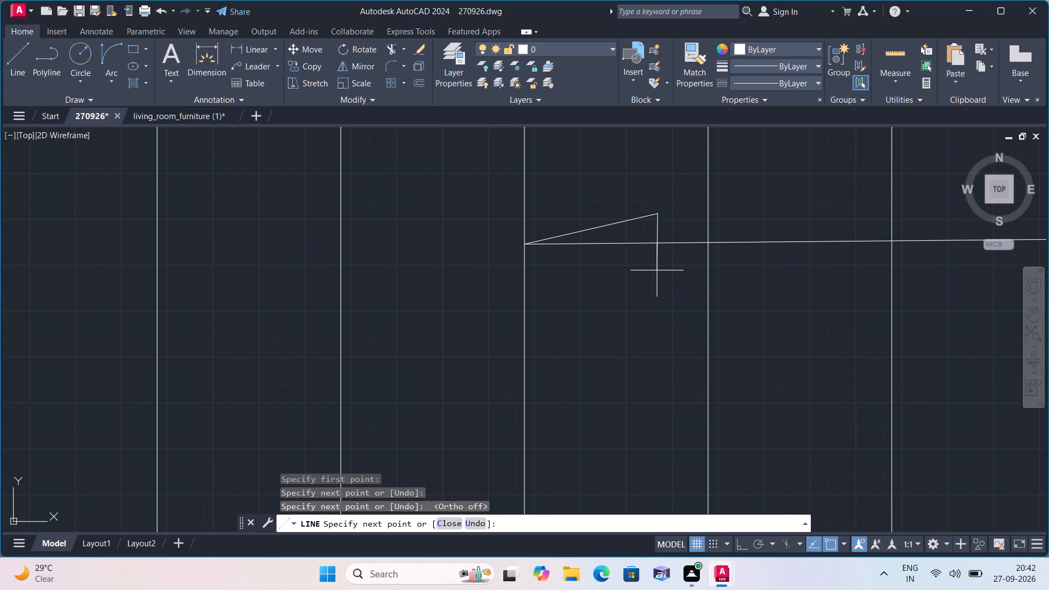
{"action": "key", "text": "F8"}
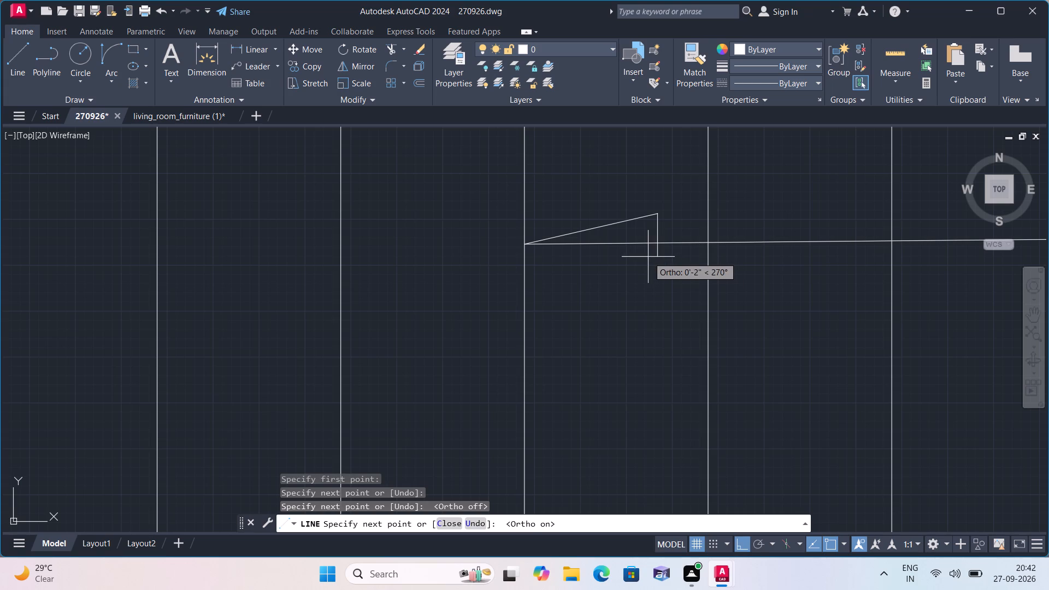
{"action": "left_click", "coordinate": [655, 265]}
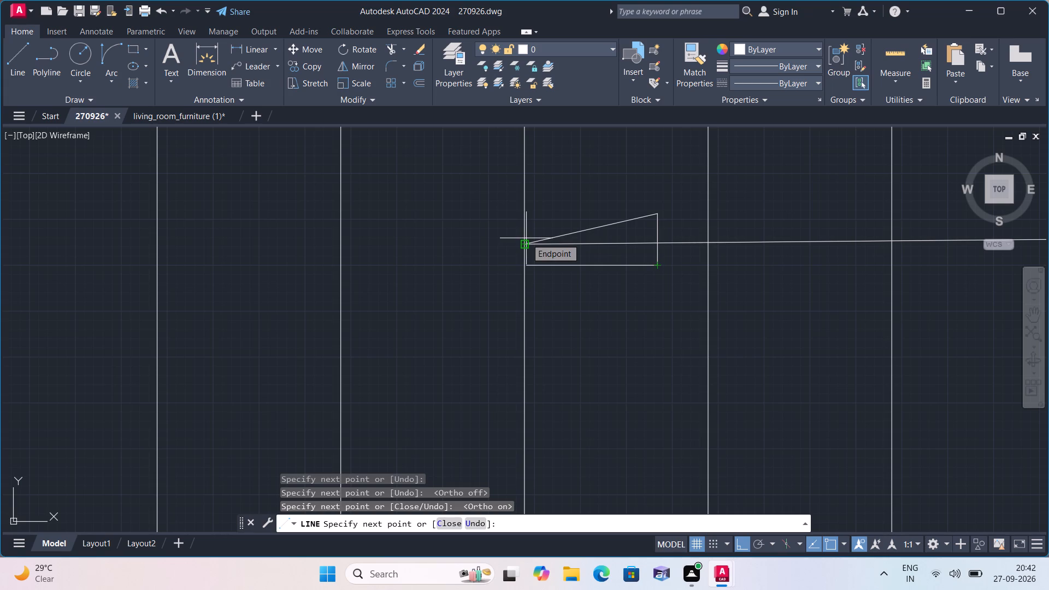
{"action": "key", "text": "F8"}
{"action": "scroll", "coordinate": [528, 244], "scroll_direction": "up", "scroll_amount": 4}
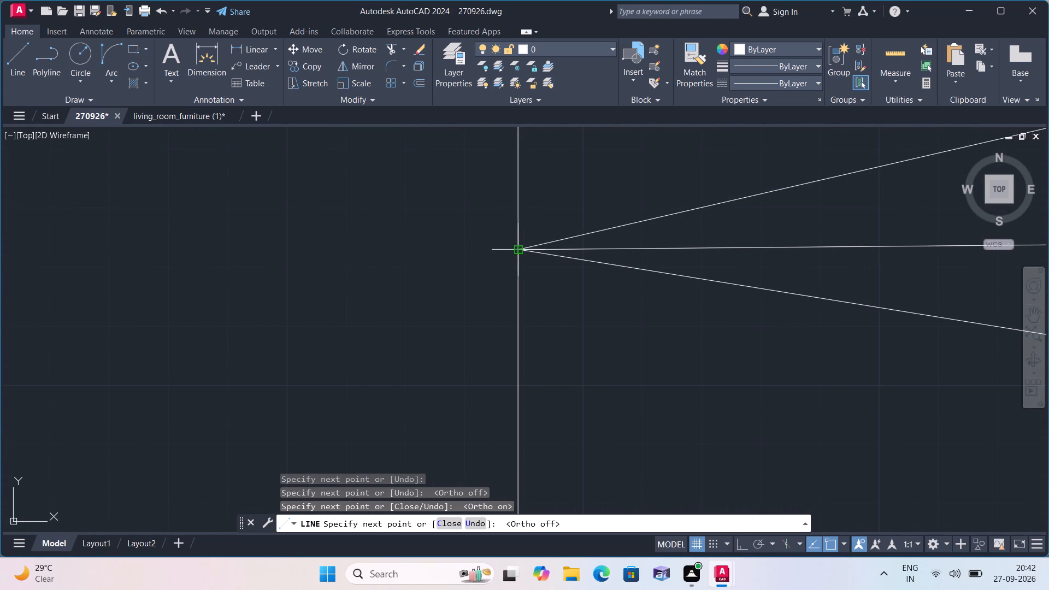
{"action": "left_click", "coordinate": [515, 252]}
{"action": "key", "text": "space"}
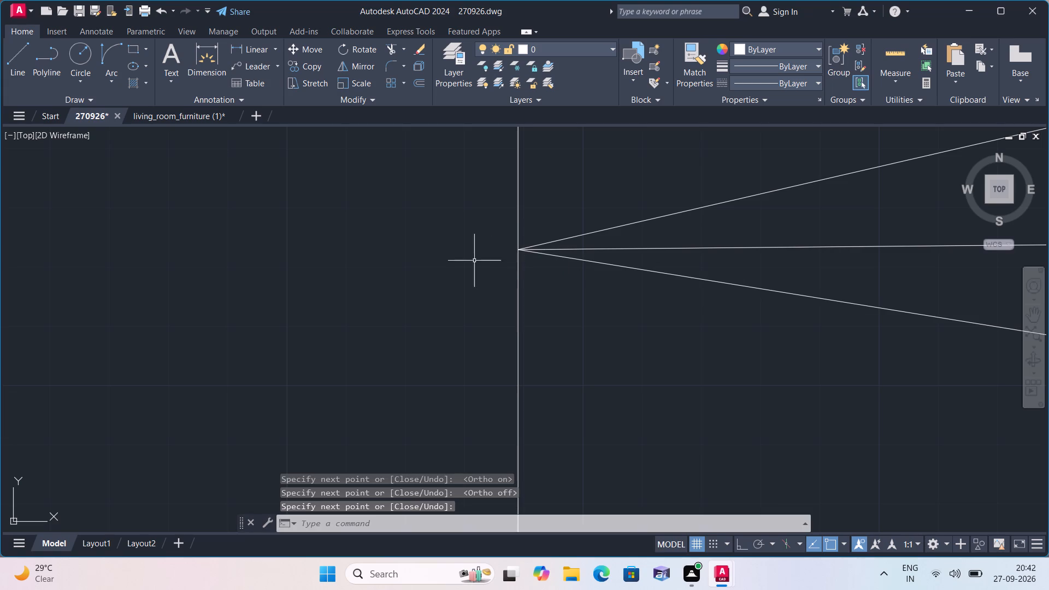
Add a vertical linear dimension across the landing beside the flights, from the stair room's upper wall to its lower wall.
{"action": "scroll", "coordinate": [490, 285], "scroll_direction": "down", "scroll_amount": 2}
{"action": "scroll", "coordinate": [543, 282], "scroll_direction": "down", "scroll_amount": 2}
{"action": "middle_click_drag", "start_coordinate": [537, 279], "coordinate": [527, 272]}
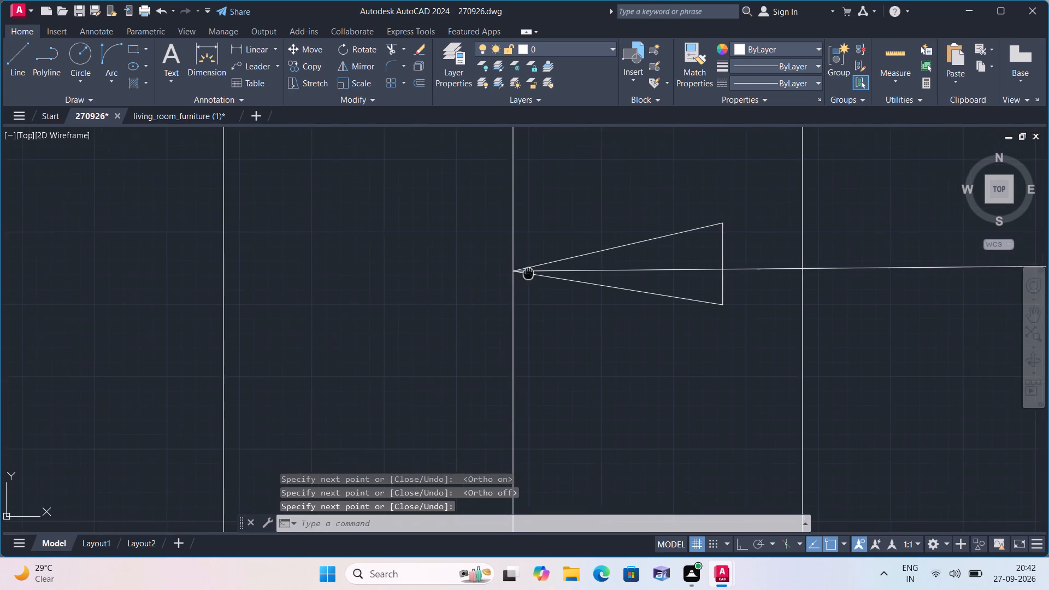
{"action": "scroll", "coordinate": [526, 272], "scroll_direction": "down", "scroll_amount": 1}
{"action": "left_click", "coordinate": [272, 47]}
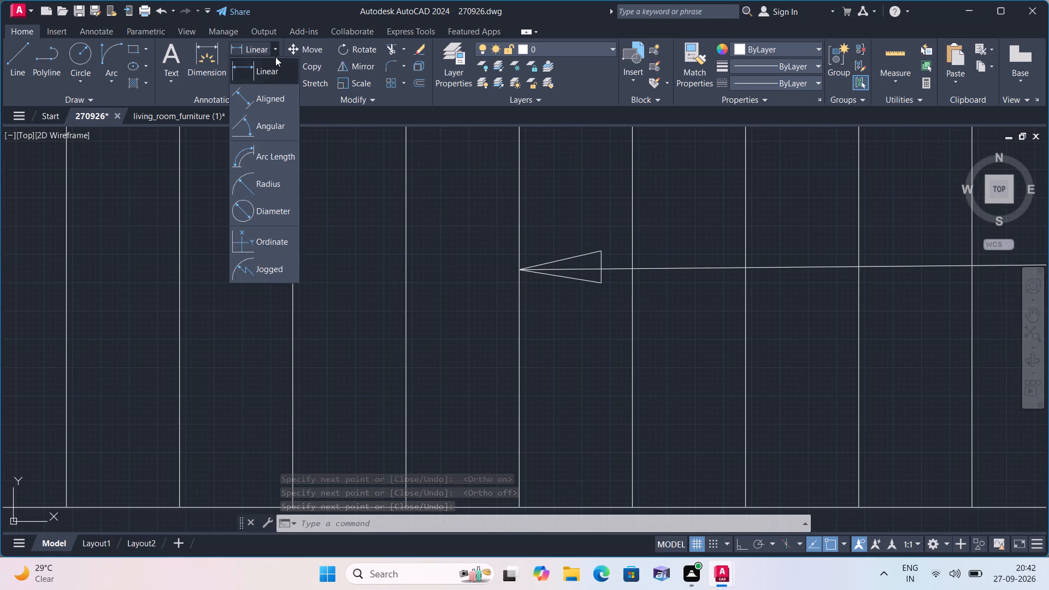
{"action": "left_click", "coordinate": [275, 68]}
{"action": "scroll", "coordinate": [304, 137], "scroll_direction": "down", "scroll_amount": 4}
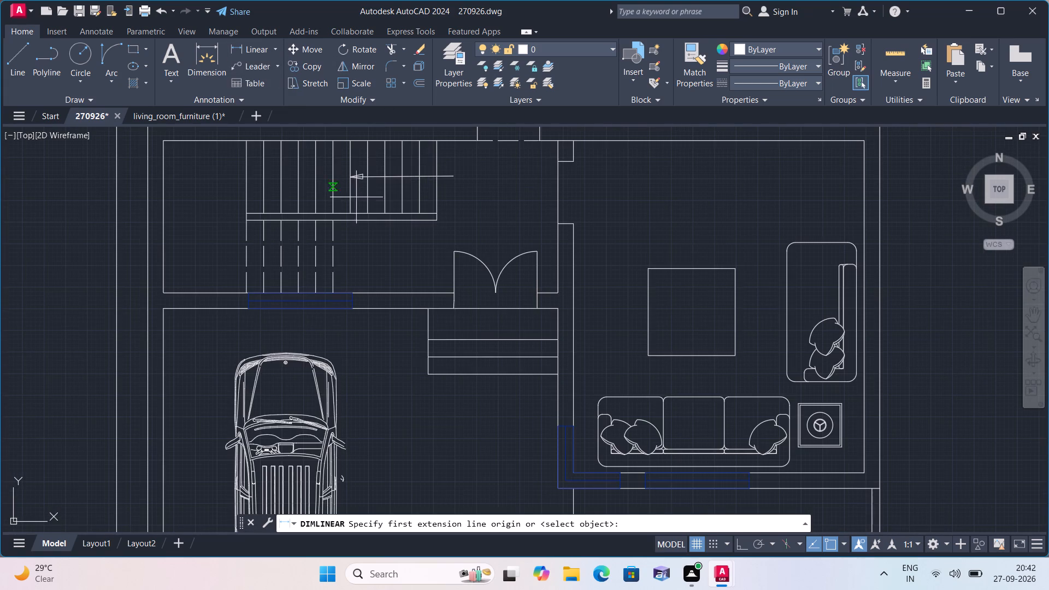
{"action": "scroll", "coordinate": [251, 225], "scroll_direction": "up", "scroll_amount": 2}
{"action": "scroll", "coordinate": [203, 181], "scroll_direction": "down", "scroll_amount": 1}
{"action": "middle_click_drag", "start_coordinate": [201, 183], "coordinate": [204, 223]}
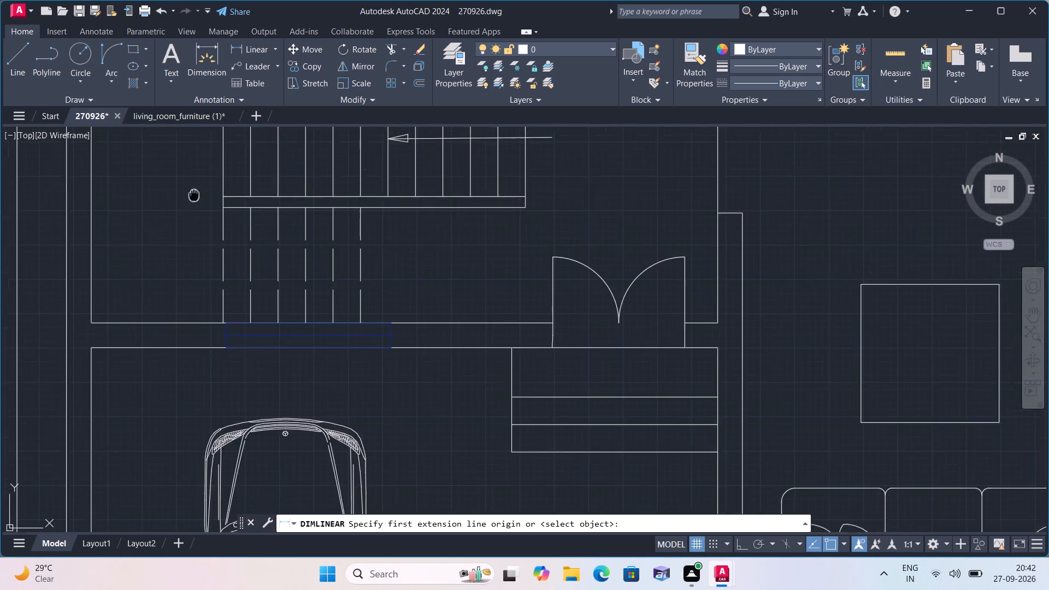
{"action": "middle_click_drag", "start_coordinate": [204, 223], "coordinate": [232, 273]}
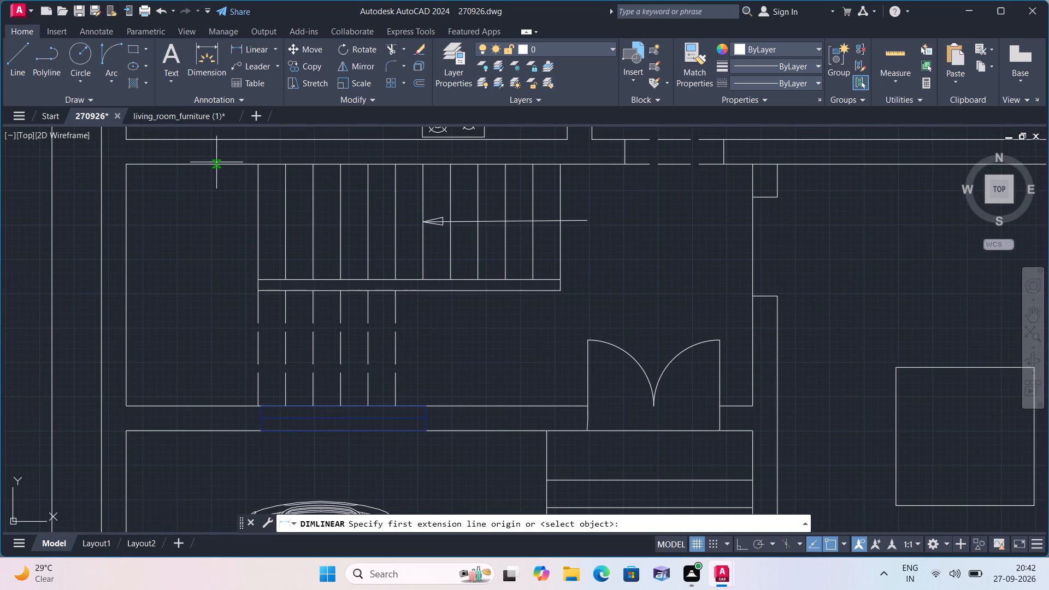
{"action": "left_click", "coordinate": [216, 163]}
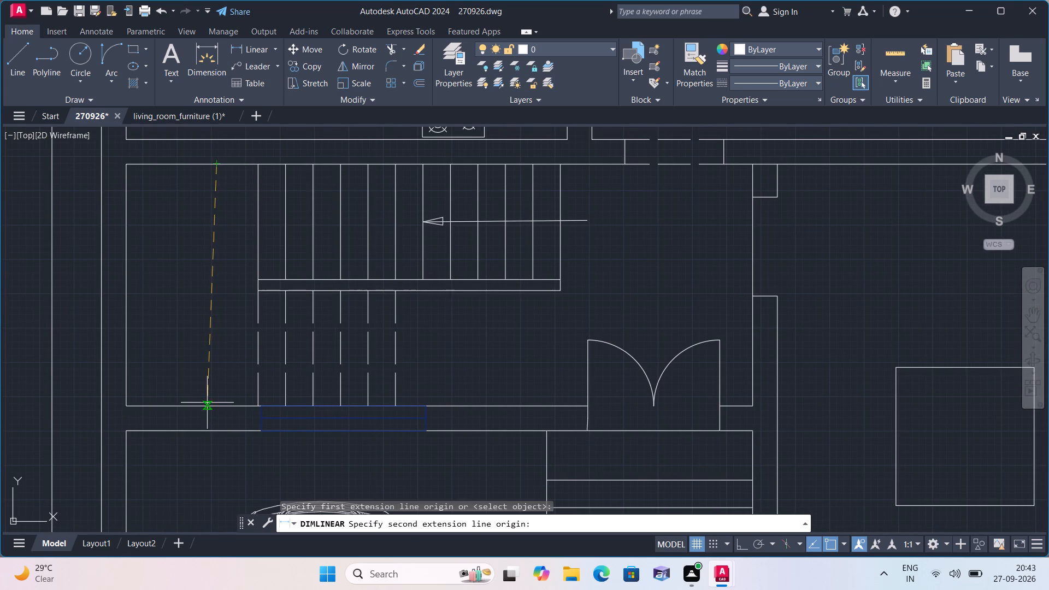
{"action": "left_click", "coordinate": [217, 406]}
{"action": "left_click", "coordinate": [219, 365]}
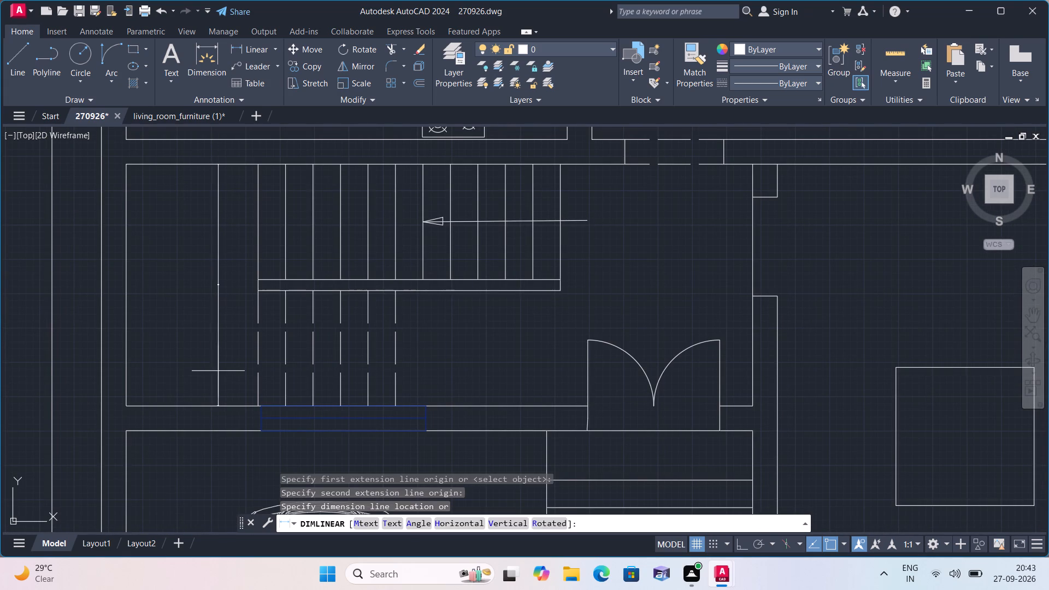
Set the text height of the landing's vertical dimension to 6".
{"action": "scroll", "coordinate": [221, 358], "scroll_direction": "up", "scroll_amount": 2}
{"action": "left_click", "coordinate": [234, 353]}
{"action": "left_click", "coordinate": [186, 297]}
{"action": "right_click", "coordinate": [186, 293]}
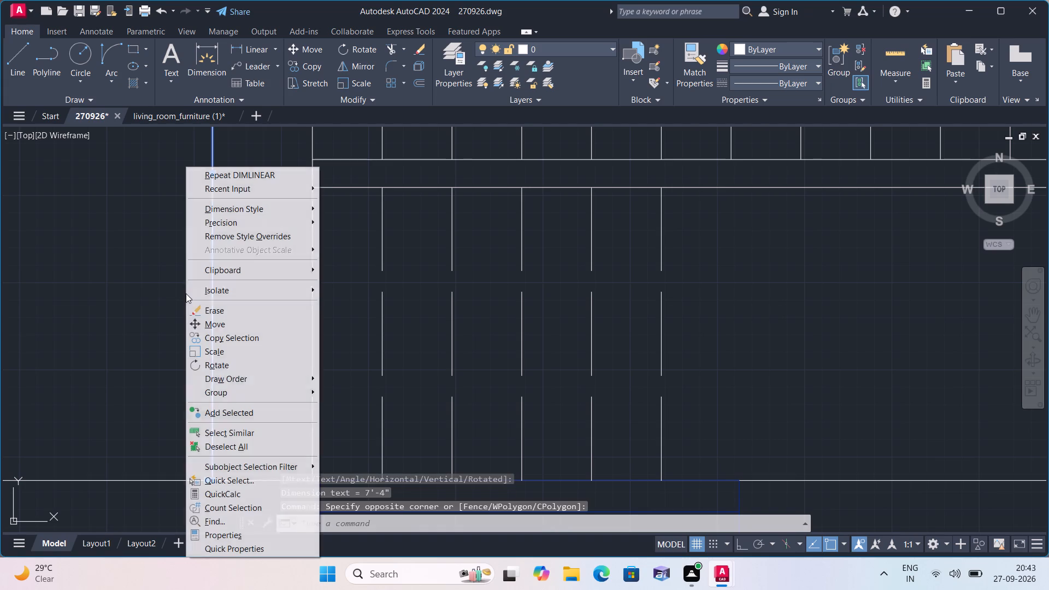
{"action": "left_click", "coordinate": [226, 534]}
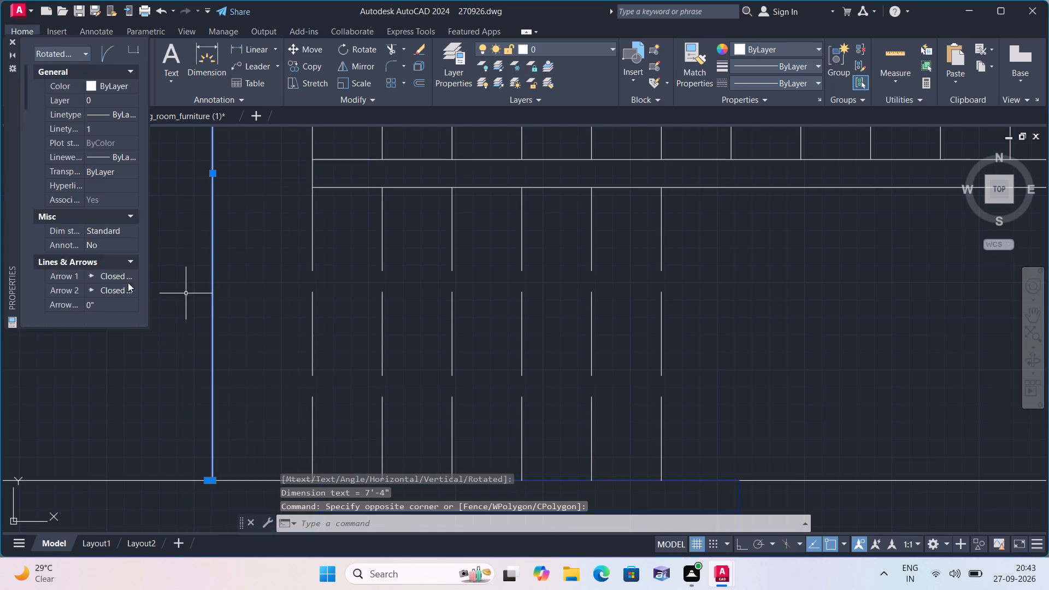
{"action": "scroll", "coordinate": [100, 252], "scroll_direction": "down", "scroll_amount": 6}
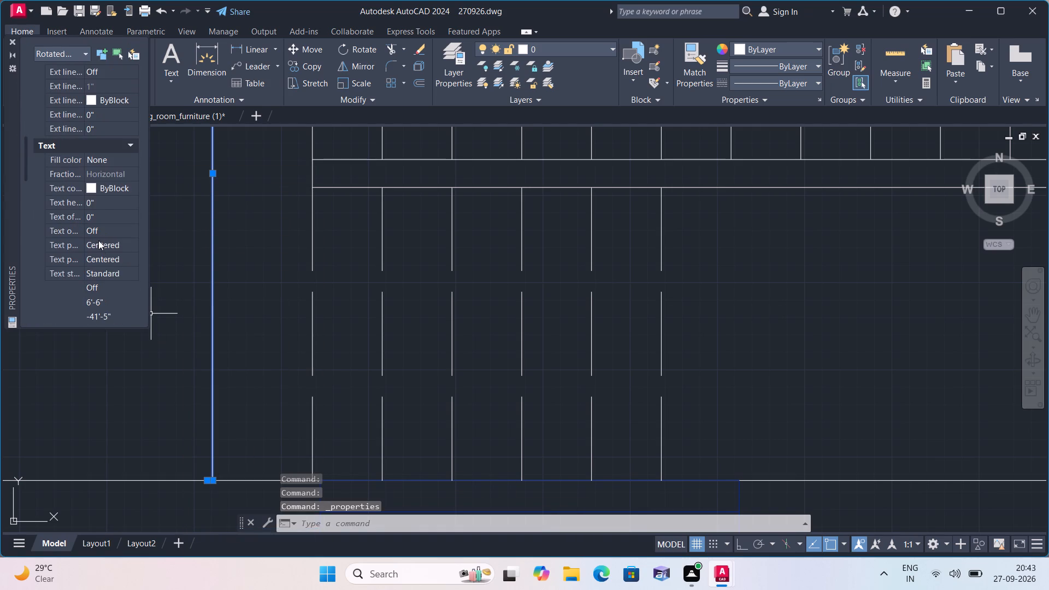
{"action": "left_click", "coordinate": [107, 202]}
{"action": "key", "text": "BackSpace"}
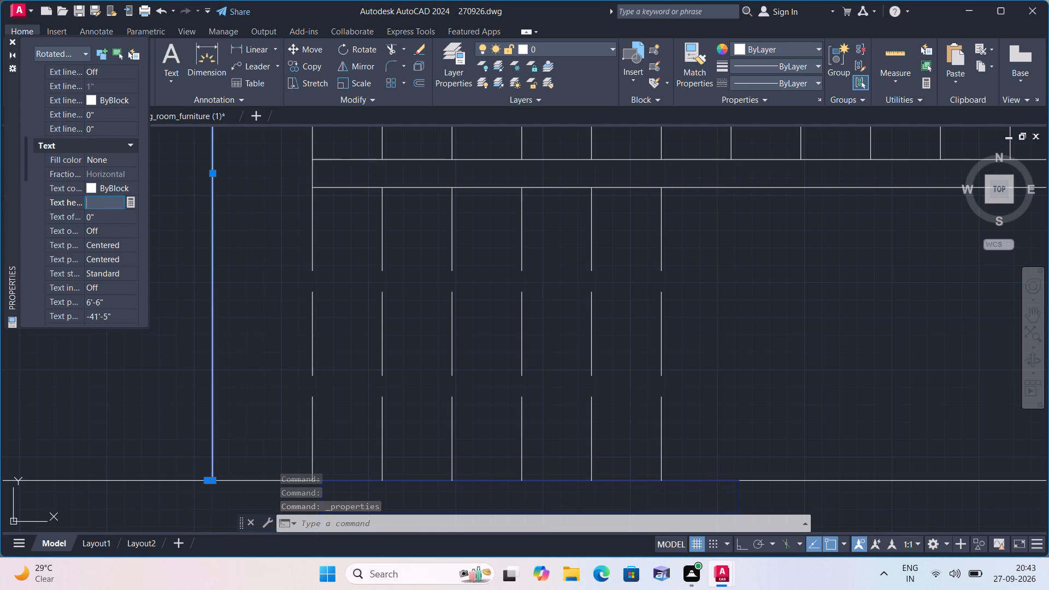
{"action": "type", "text": "6\""}
{"action": "left_click", "coordinate": [54, 352]}
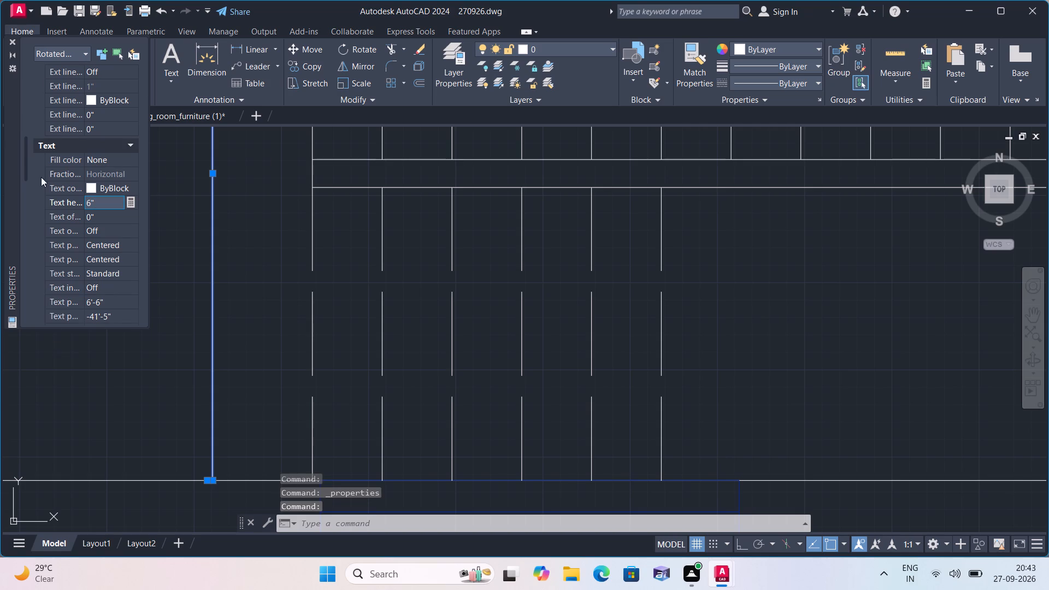
{"action": "left_click", "coordinate": [14, 40]}
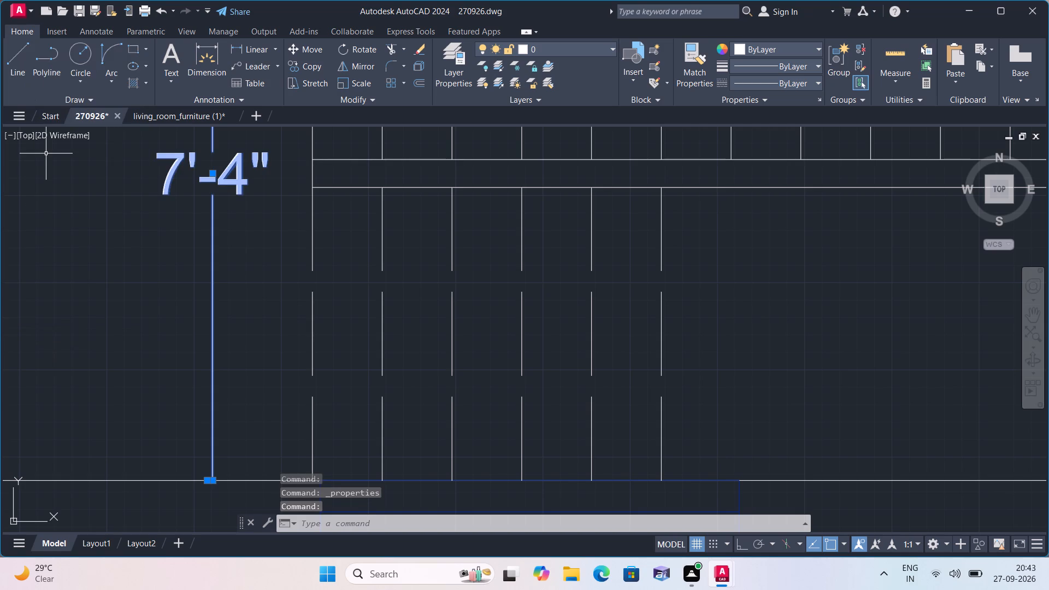
{"action": "key", "text": "Escape"}
Look over the whole floor plan, from the staircase and garage up to the bedrooms and back to the living areas.
{"action": "scroll", "coordinate": [85, 198], "scroll_direction": "down", "scroll_amount": 1}
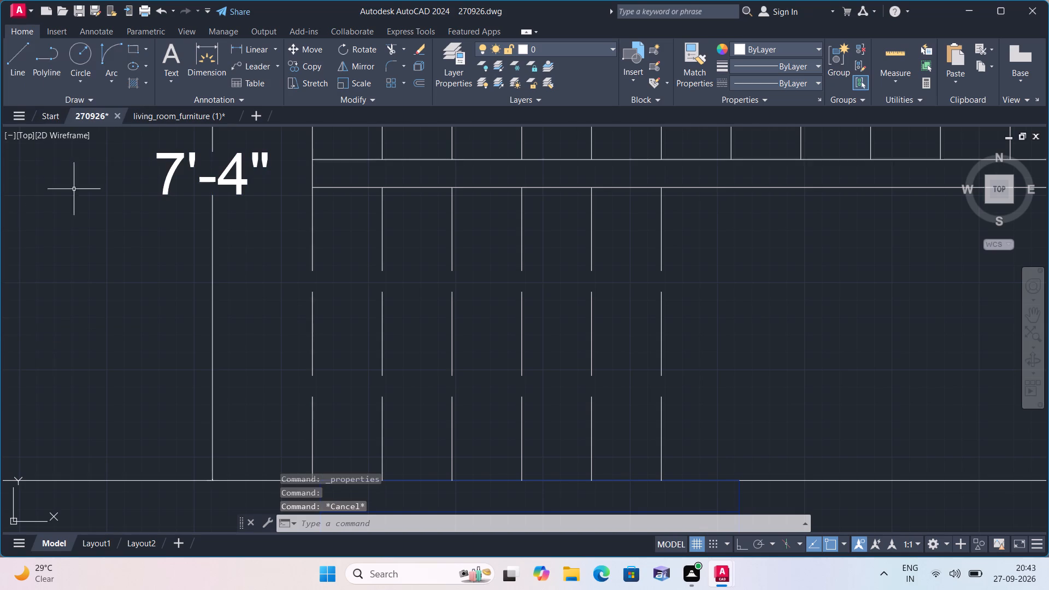
{"action": "scroll", "coordinate": [109, 221], "scroll_direction": "down", "scroll_amount": 1}
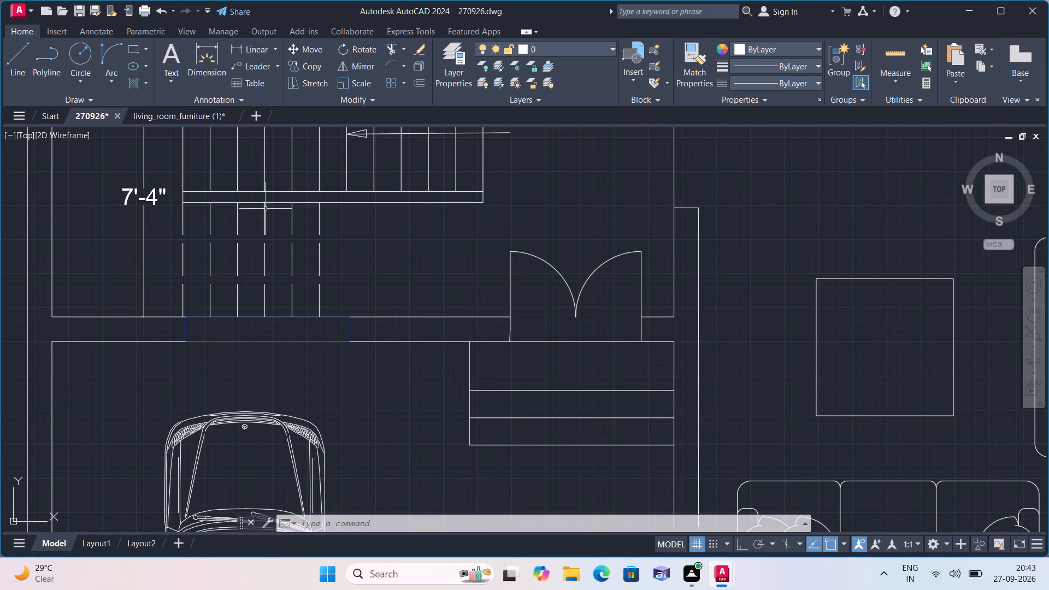
{"action": "scroll", "coordinate": [269, 194], "scroll_direction": "down", "scroll_amount": 2}
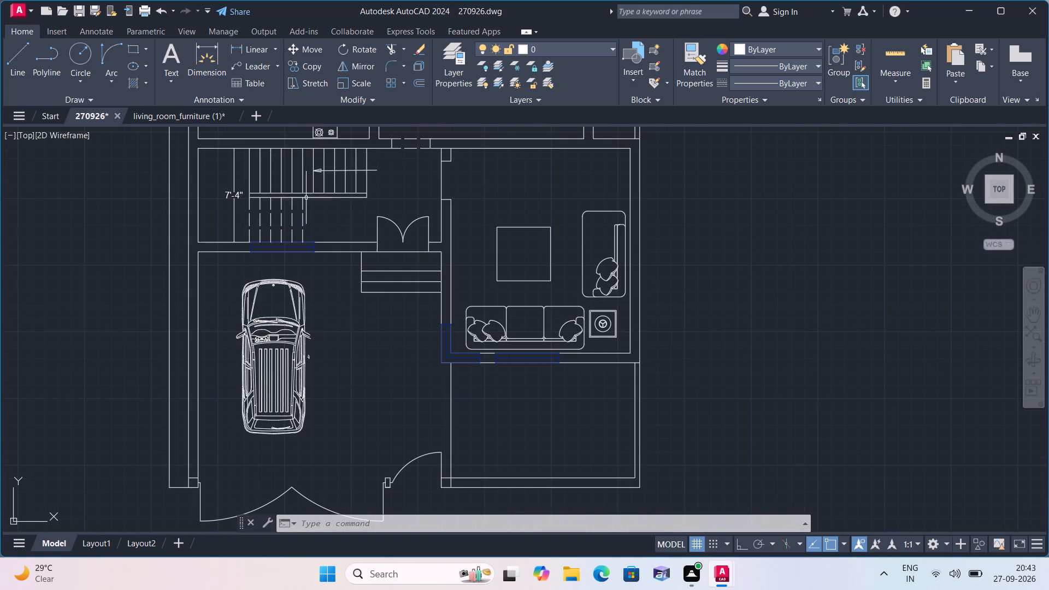
{"action": "middle_click_drag", "start_coordinate": [305, 202], "coordinate": [411, 263]}
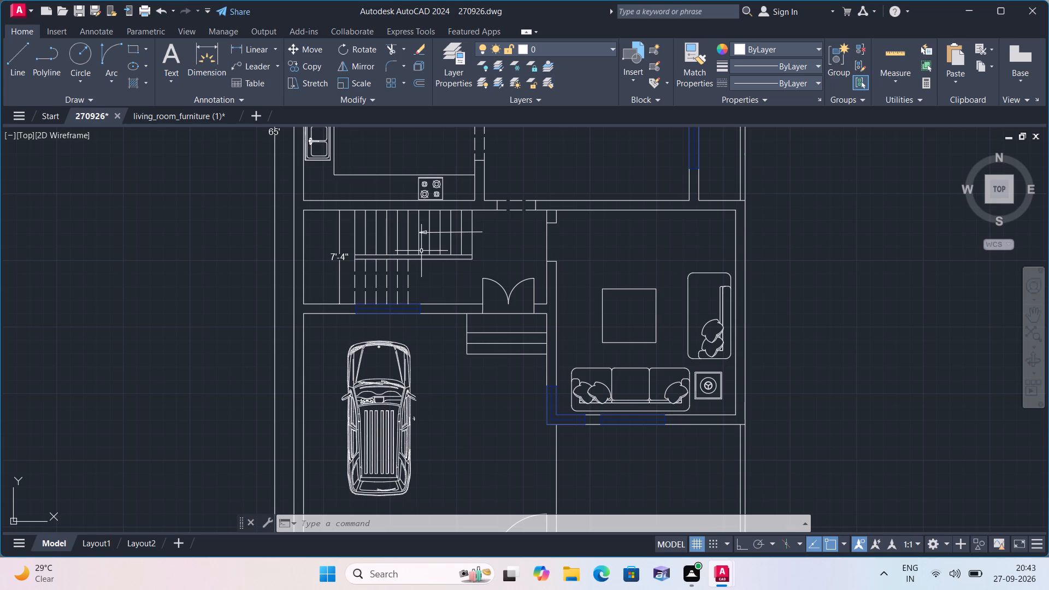
{"action": "scroll", "coordinate": [421, 251], "scroll_direction": "down", "scroll_amount": 1}
{"action": "scroll", "coordinate": [360, 252], "scroll_direction": "up", "scroll_amount": 1}
{"action": "middle_click_drag", "start_coordinate": [361, 245], "coordinate": [366, 256]}
{"action": "scroll", "coordinate": [368, 258], "scroll_direction": "down", "scroll_amount": 2}
{"action": "middle_click_drag", "start_coordinate": [387, 181], "coordinate": [380, 202]}
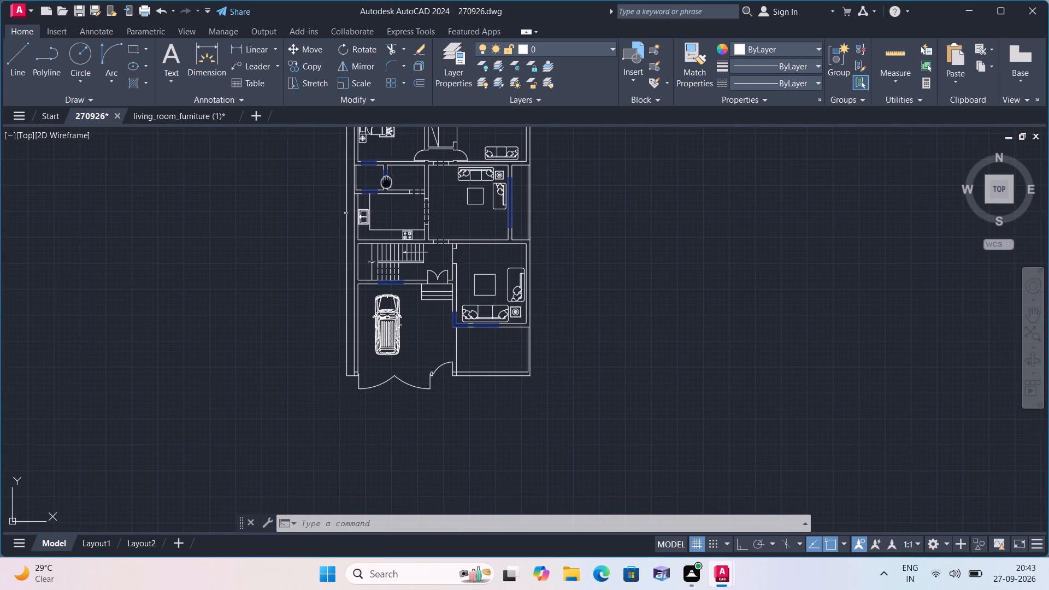
{"action": "middle_click_drag", "start_coordinate": [380, 202], "coordinate": [367, 336]}
{"action": "scroll", "coordinate": [404, 217], "scroll_direction": "up", "scroll_amount": 2}
{"action": "scroll", "coordinate": [407, 211], "scroll_direction": "down", "scroll_amount": 1}
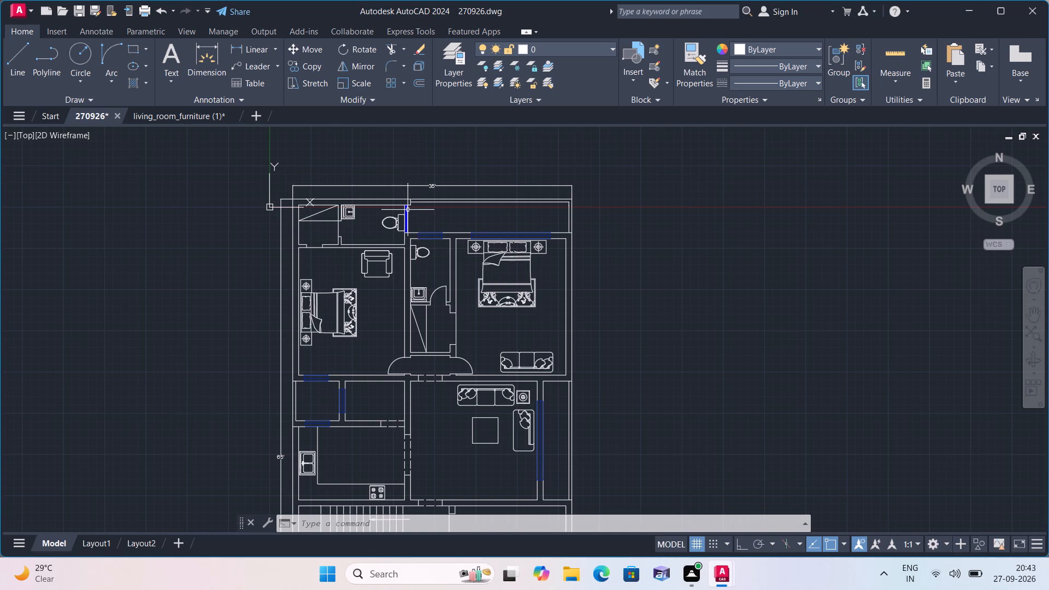
{"action": "scroll", "coordinate": [481, 238], "scroll_direction": "down", "scroll_amount": 1}
{"action": "scroll", "coordinate": [481, 238], "scroll_direction": "up", "scroll_amount": 1}
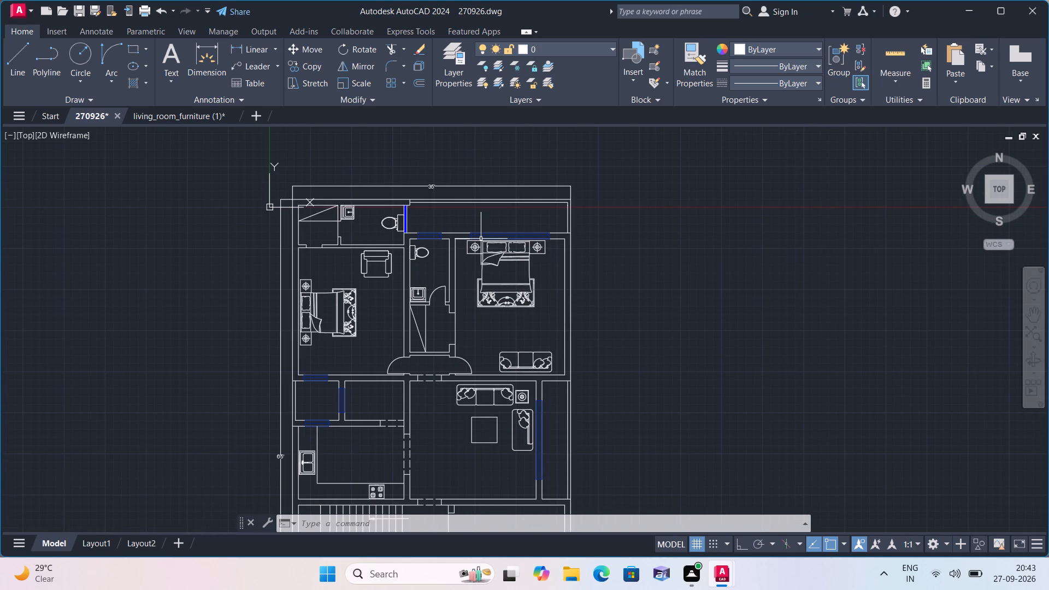
{"action": "scroll", "coordinate": [480, 242], "scroll_direction": "down", "scroll_amount": 1}
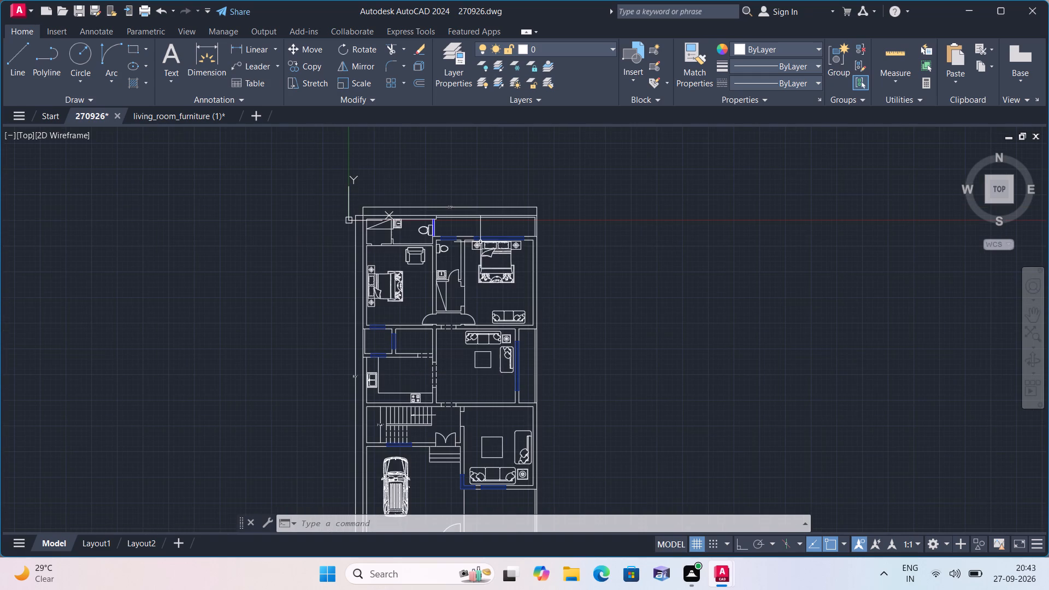
{"action": "scroll", "coordinate": [507, 345], "scroll_direction": "up", "scroll_amount": 2}
{"action": "middle_click_drag", "start_coordinate": [499, 346], "coordinate": [437, 227]}
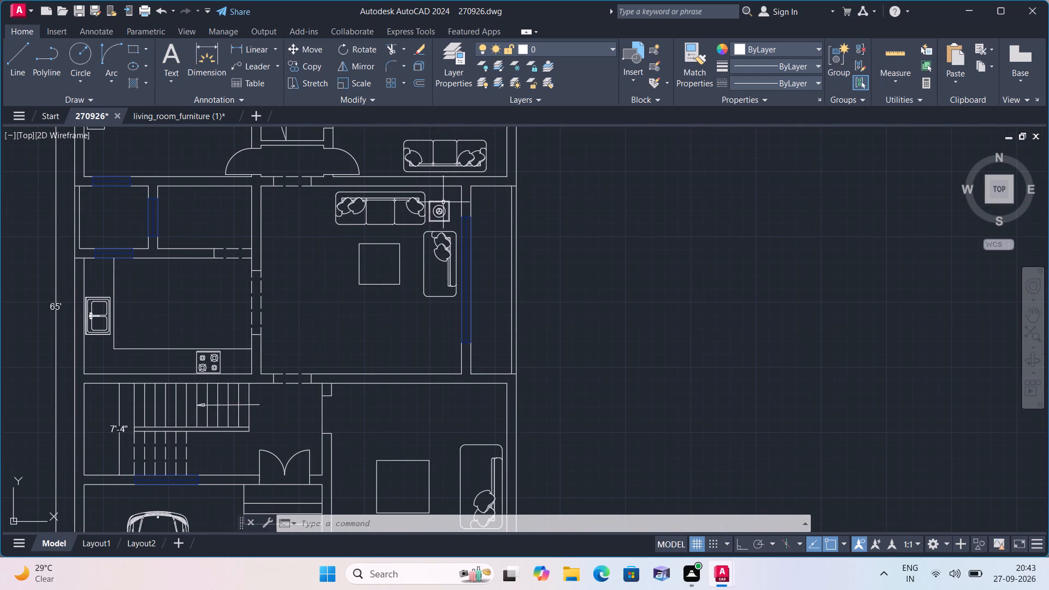
Hatch the rectangular area below the front living room, beside the garage, with the CROSS pattern in colour 101 at scale 30.
{"action": "type", "text": "h"}
{"action": "key", "text": "space"}
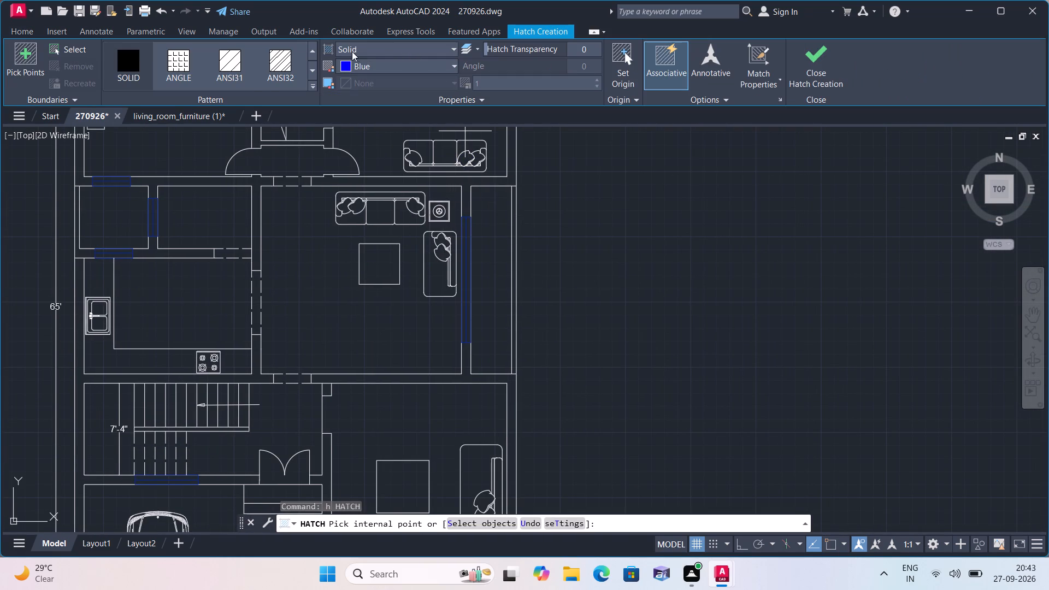
{"action": "left_click", "coordinate": [313, 85]}
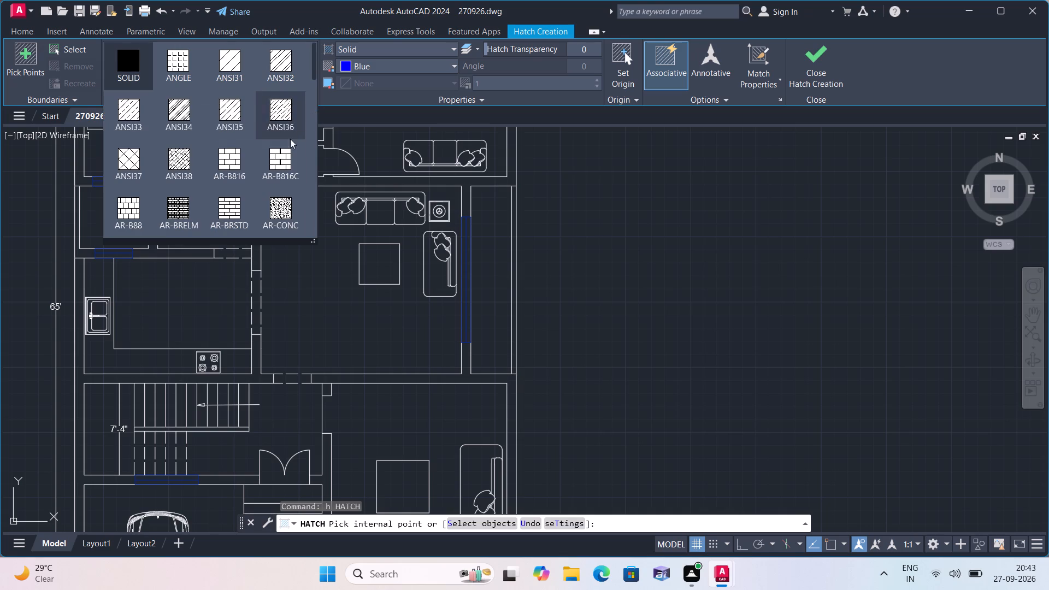
{"action": "left_click", "coordinate": [433, 66]}
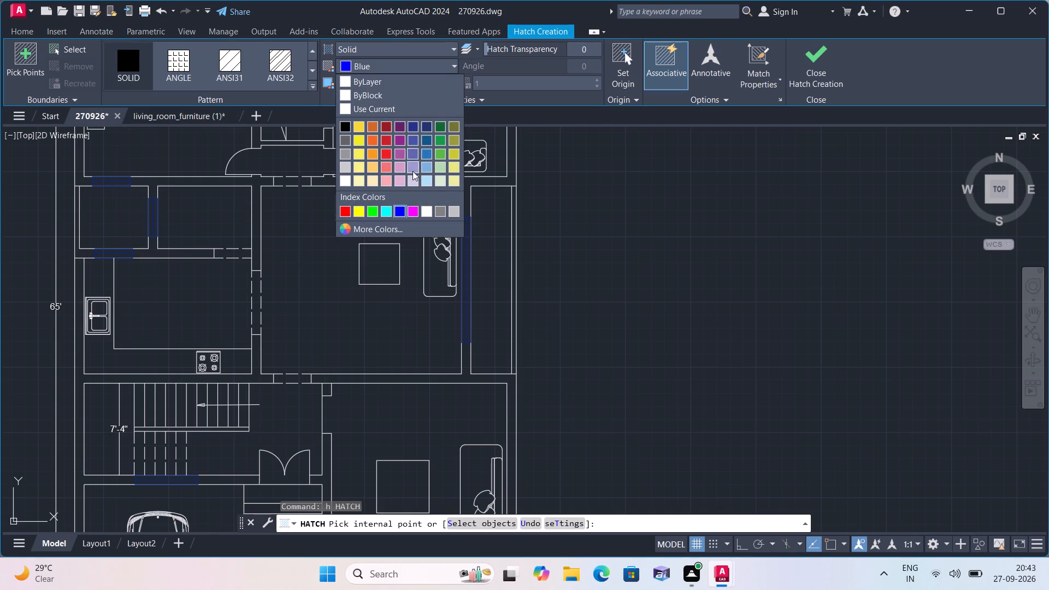
{"action": "left_click", "coordinate": [384, 229]}
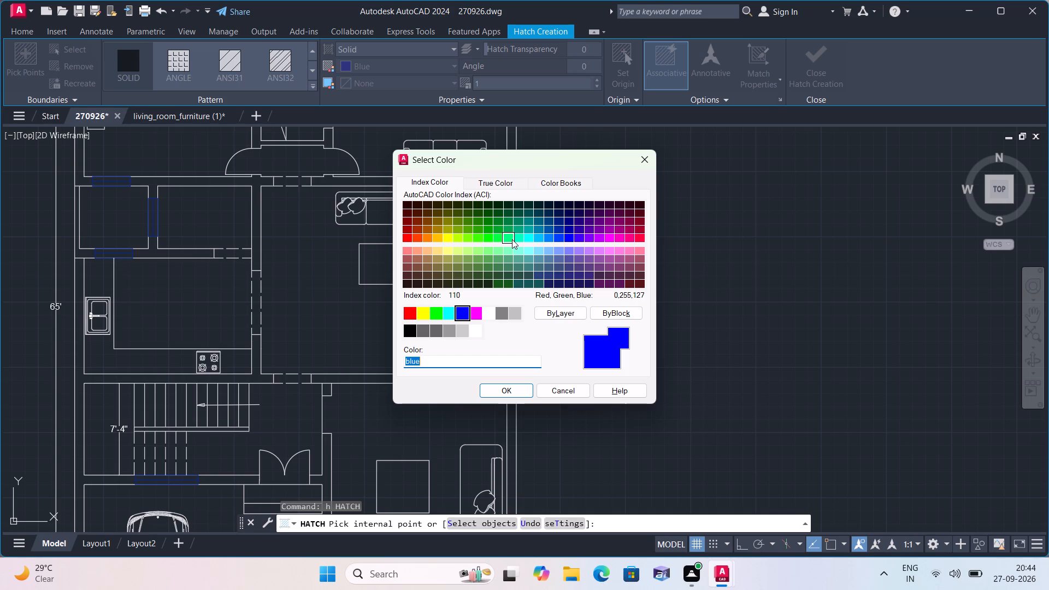
{"action": "left_click", "coordinate": [498, 247]}
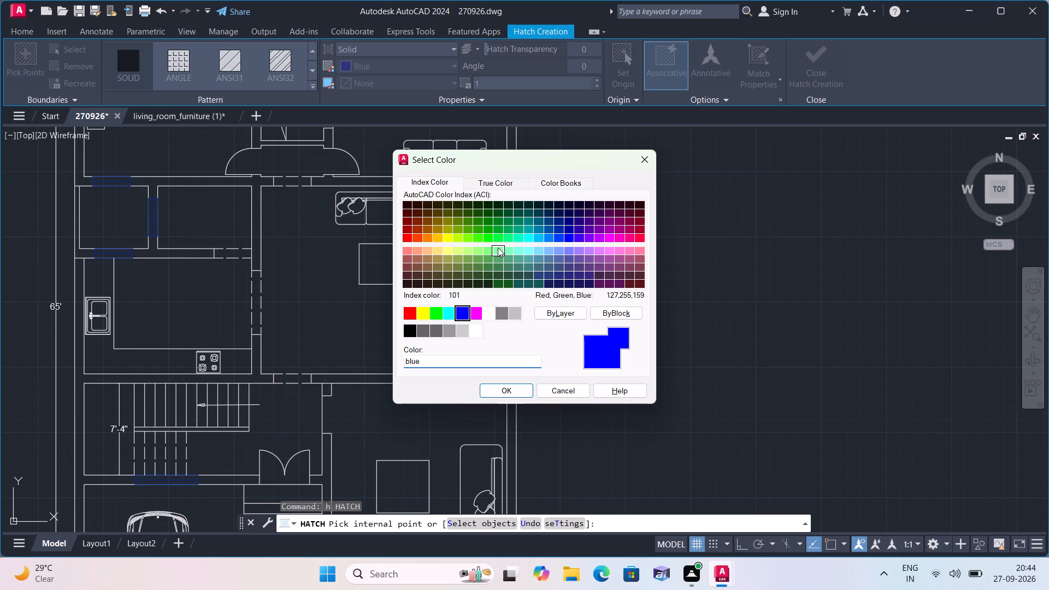
{"action": "left_click", "coordinate": [516, 385]}
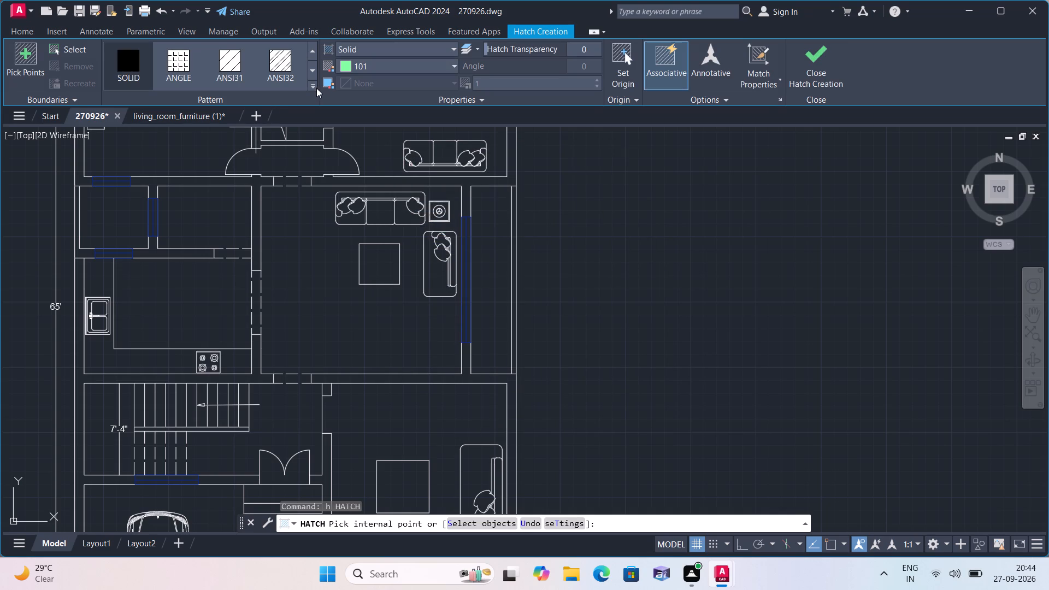
{"action": "left_click", "coordinate": [315, 87]}
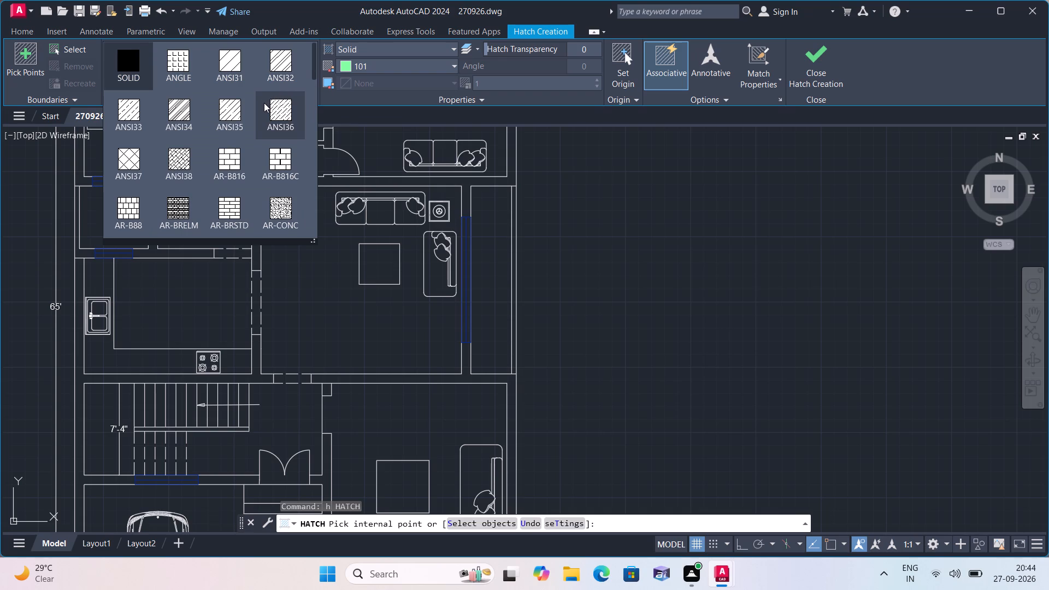
{"action": "scroll", "coordinate": [264, 106], "scroll_direction": "down", "scroll_amount": 3}
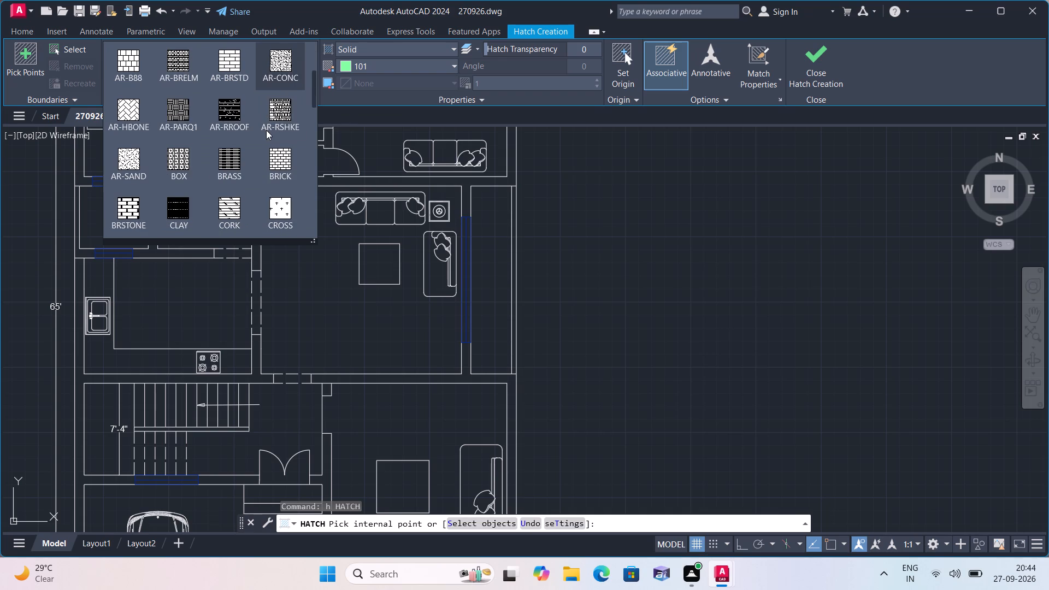
{"action": "left_click", "coordinate": [285, 208]}
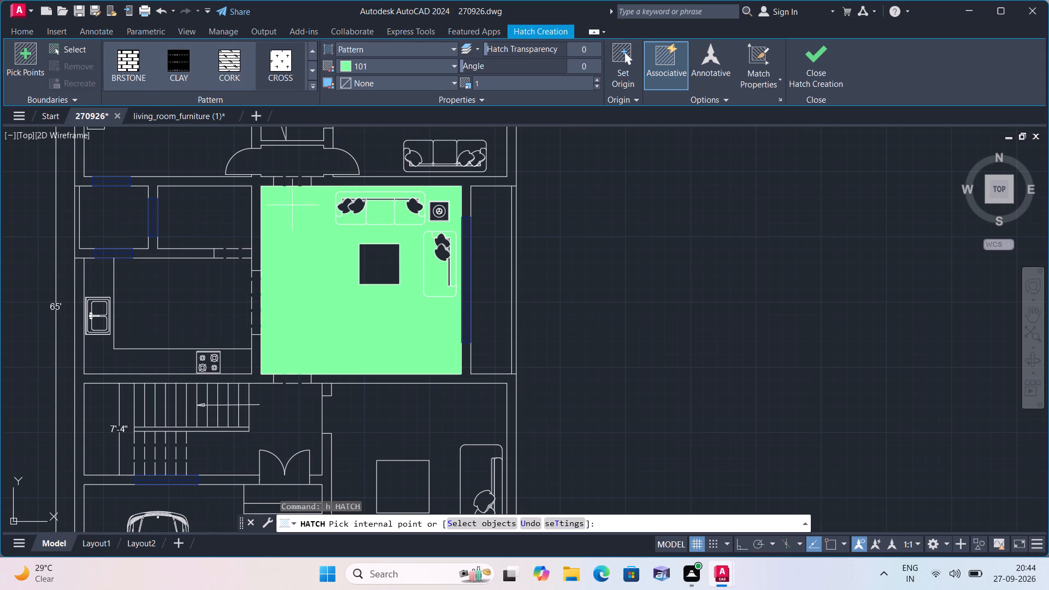
{"action": "left_click", "coordinate": [535, 87]}
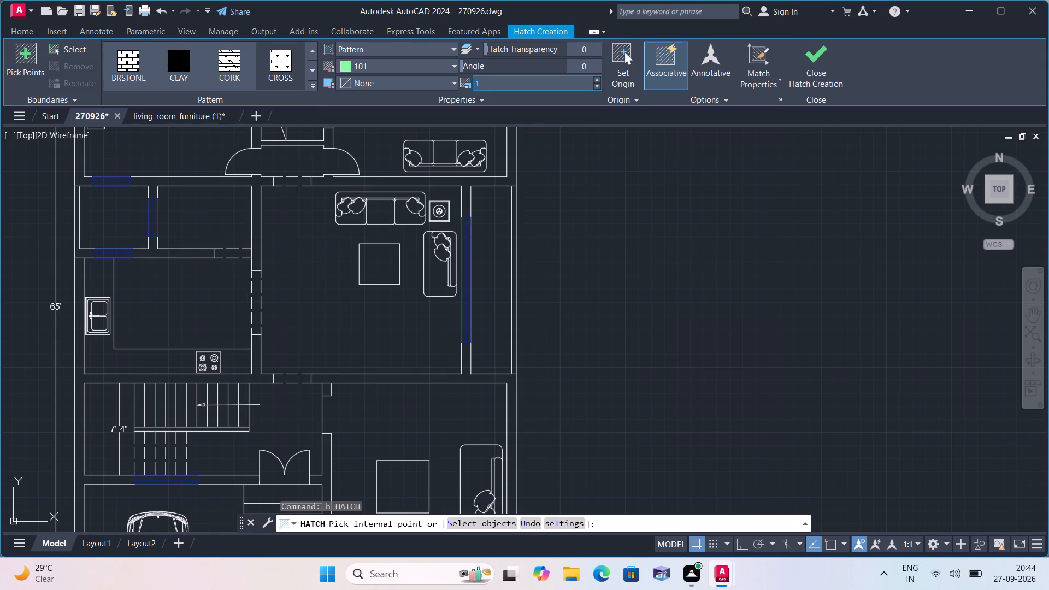
{"action": "key", "text": "BackSpace"}
{"action": "type", "text": "30"}
{"action": "scroll", "coordinate": [535, 90], "scroll_direction": "down", "scroll_amount": 1}
{"action": "middle_click_drag", "start_coordinate": [556, 186], "coordinate": [528, 81]}
{"action": "middle_click_drag", "start_coordinate": [567, 220], "coordinate": [540, 97]}
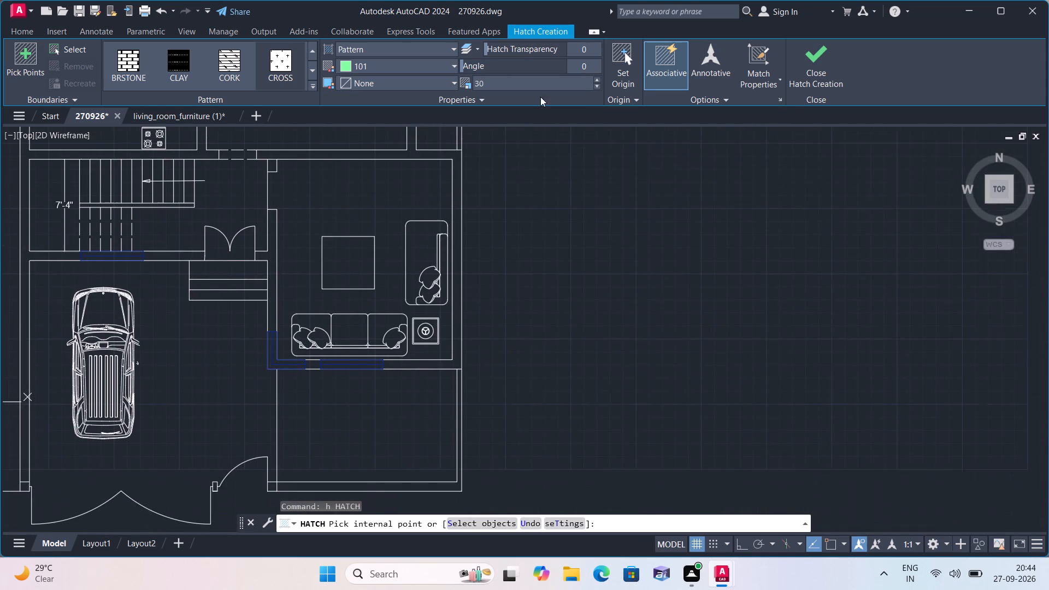
{"action": "left_click", "coordinate": [347, 423]}
{"action": "scroll", "coordinate": [346, 423], "scroll_direction": "up", "scroll_amount": 2}
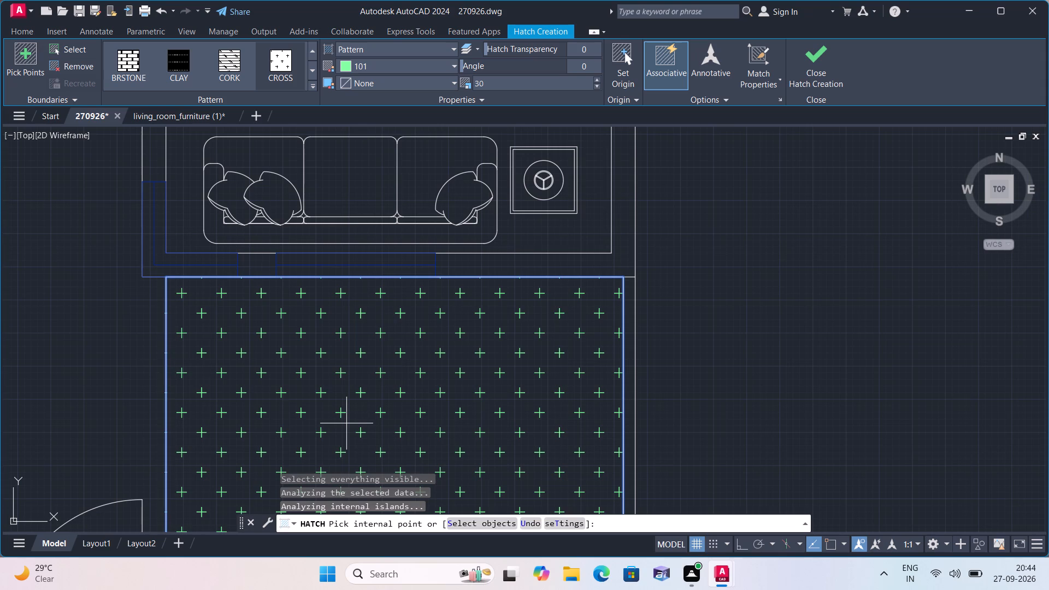
{"action": "scroll", "coordinate": [346, 423], "scroll_direction": "down", "scroll_amount": 1}
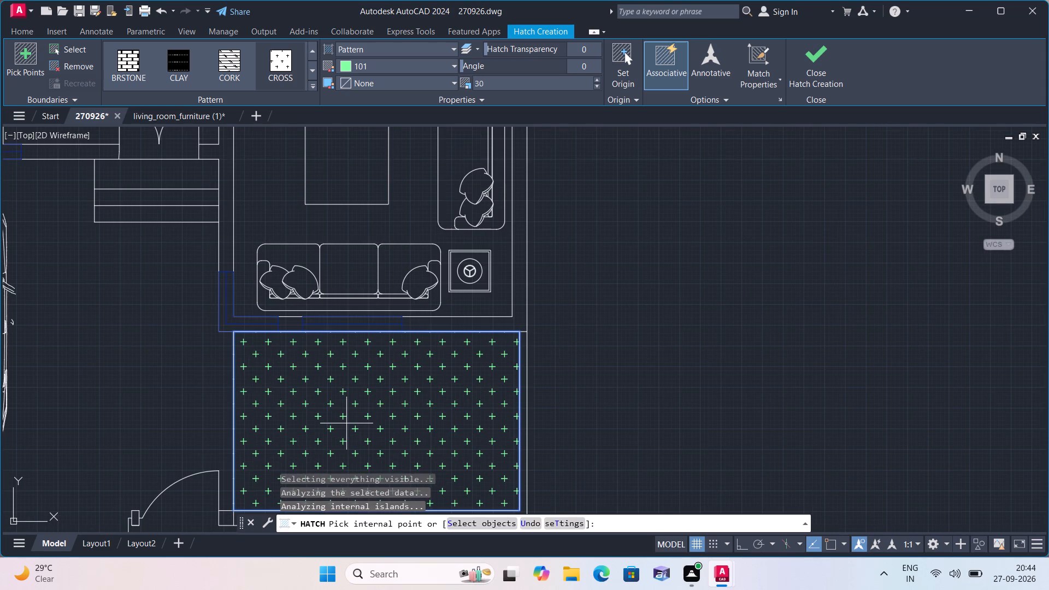
{"action": "scroll", "coordinate": [346, 423], "scroll_direction": "down", "scroll_amount": 1}
{"action": "scroll", "coordinate": [346, 418], "scroll_direction": "up", "scroll_amount": 1}
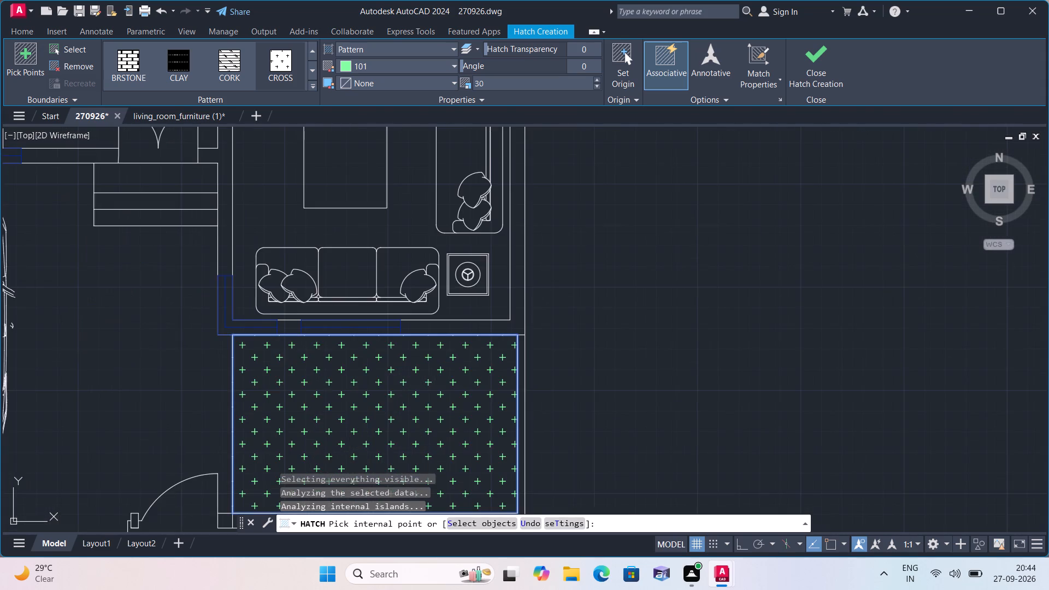
{"action": "scroll", "coordinate": [346, 418], "scroll_direction": "up", "scroll_amount": 1}
{"action": "key", "text": "Escape"}
{"action": "scroll", "coordinate": [347, 418], "scroll_direction": "down", "scroll_amount": 1}
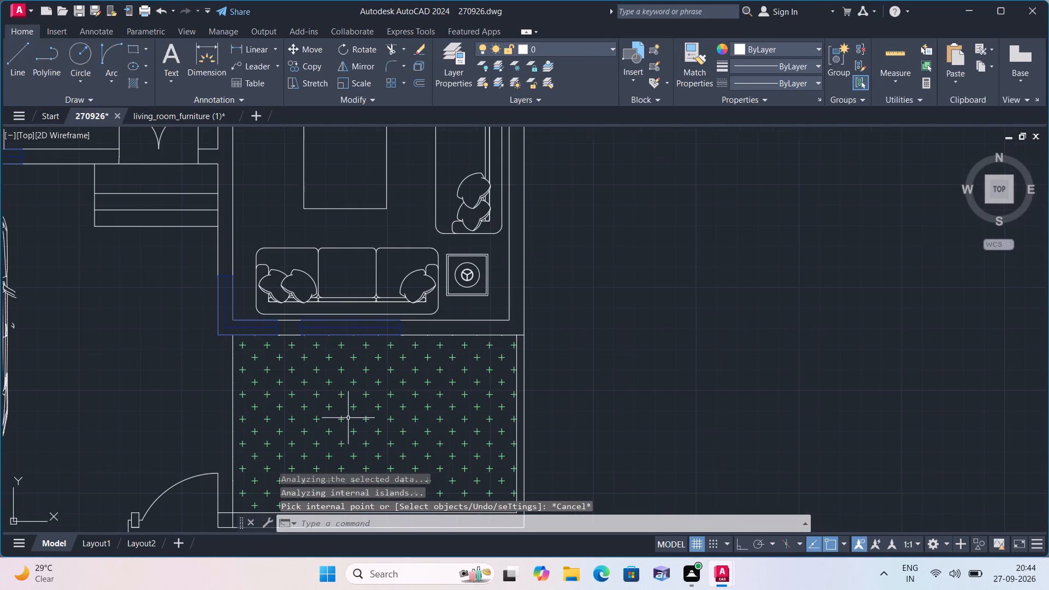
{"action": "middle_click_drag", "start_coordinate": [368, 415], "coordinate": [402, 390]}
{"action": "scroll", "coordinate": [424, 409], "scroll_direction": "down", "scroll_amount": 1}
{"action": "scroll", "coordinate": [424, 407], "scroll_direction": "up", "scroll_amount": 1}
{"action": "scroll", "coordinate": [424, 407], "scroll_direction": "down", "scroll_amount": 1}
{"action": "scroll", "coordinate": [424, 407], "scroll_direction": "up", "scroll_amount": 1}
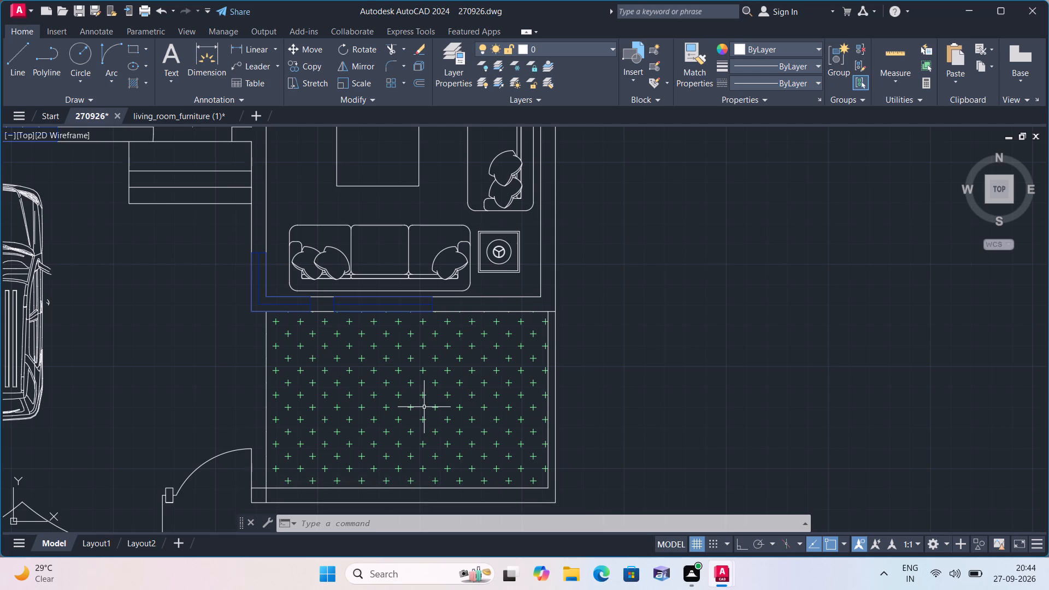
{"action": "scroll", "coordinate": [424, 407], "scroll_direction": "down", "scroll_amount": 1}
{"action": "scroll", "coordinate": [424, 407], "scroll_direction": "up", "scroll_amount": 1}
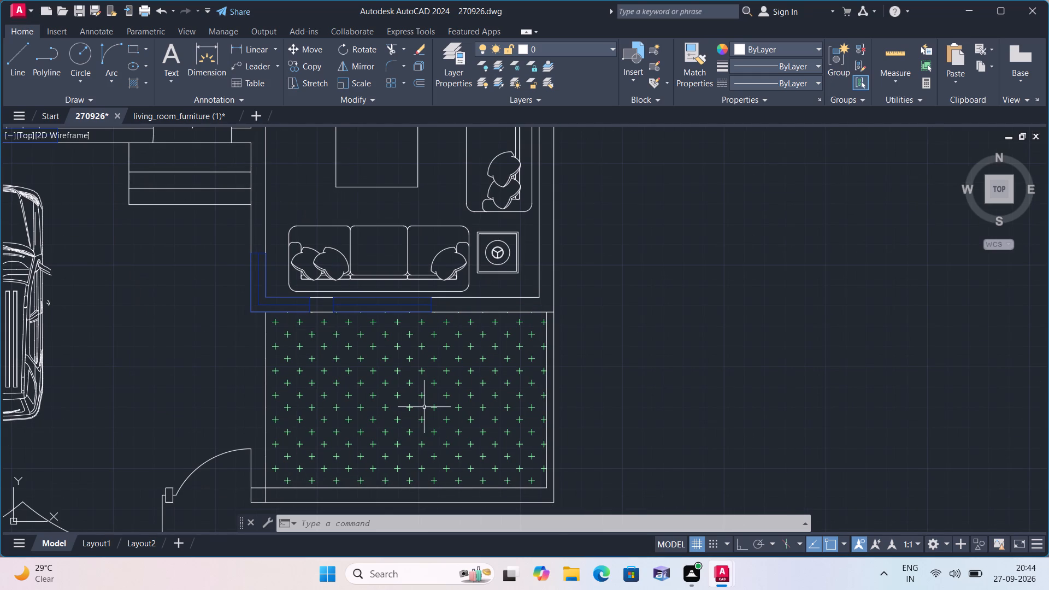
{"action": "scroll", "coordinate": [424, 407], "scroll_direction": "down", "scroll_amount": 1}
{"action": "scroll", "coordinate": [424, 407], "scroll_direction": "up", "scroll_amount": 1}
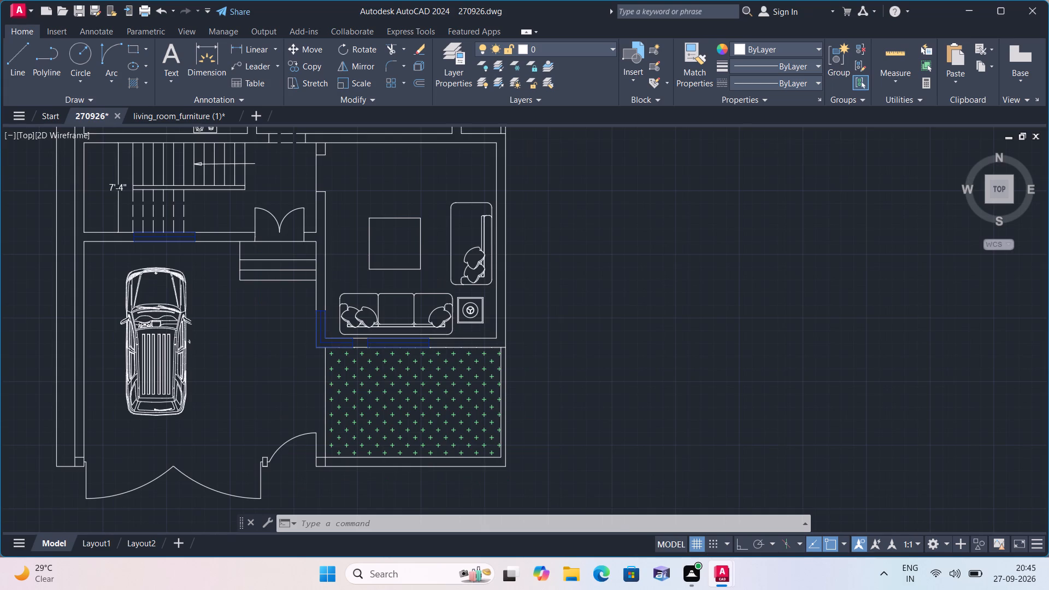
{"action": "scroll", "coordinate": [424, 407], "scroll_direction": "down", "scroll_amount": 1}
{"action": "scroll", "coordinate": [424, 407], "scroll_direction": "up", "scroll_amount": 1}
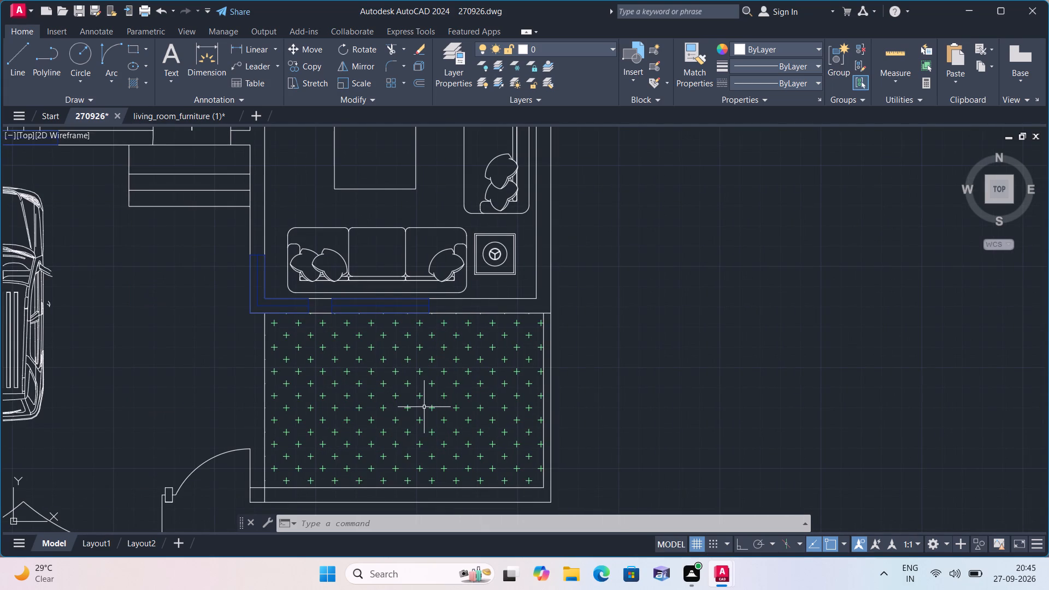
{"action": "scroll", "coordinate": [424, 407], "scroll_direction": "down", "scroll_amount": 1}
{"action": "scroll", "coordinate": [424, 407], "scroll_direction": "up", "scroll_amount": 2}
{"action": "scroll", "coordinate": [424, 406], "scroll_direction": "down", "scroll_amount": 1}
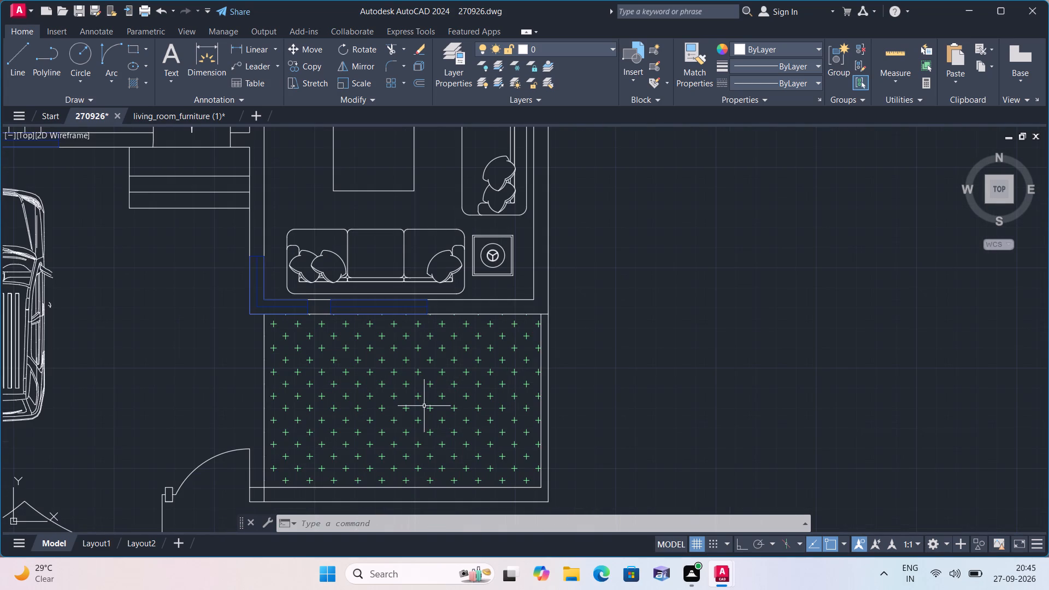
Add a multiline text label reading DRESSING with 5'-0"X5'-0" on its second line in the small room beside the upper-left bathroom.
{"action": "middle_click_drag", "start_coordinate": [352, 394], "coordinate": [424, 498]}
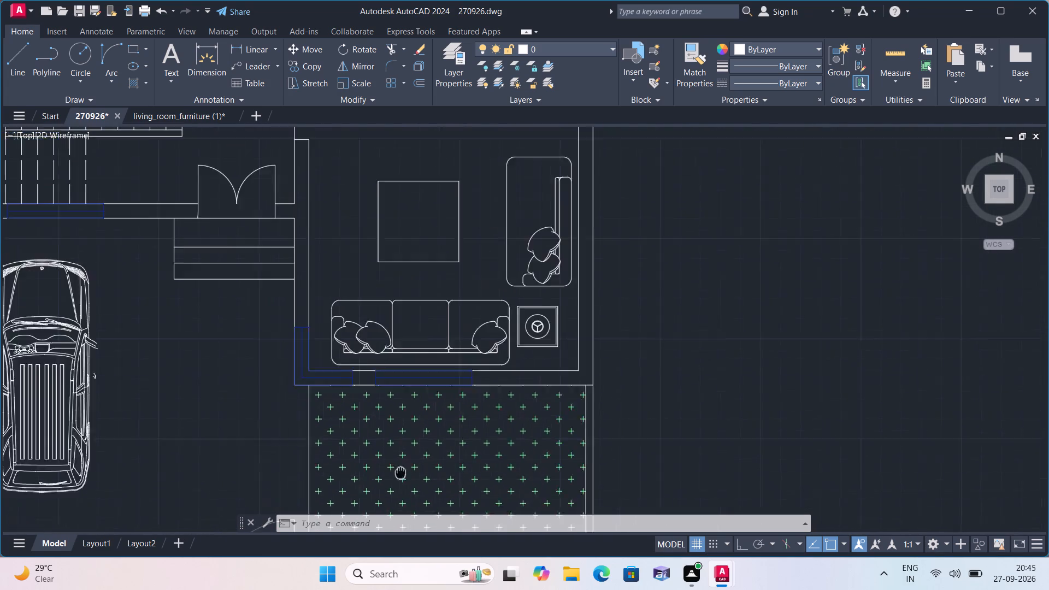
{"action": "middle_click_drag", "start_coordinate": [424, 498], "coordinate": [480, 539]}
{"action": "scroll", "coordinate": [447, 517], "scroll_direction": "down", "scroll_amount": 1}
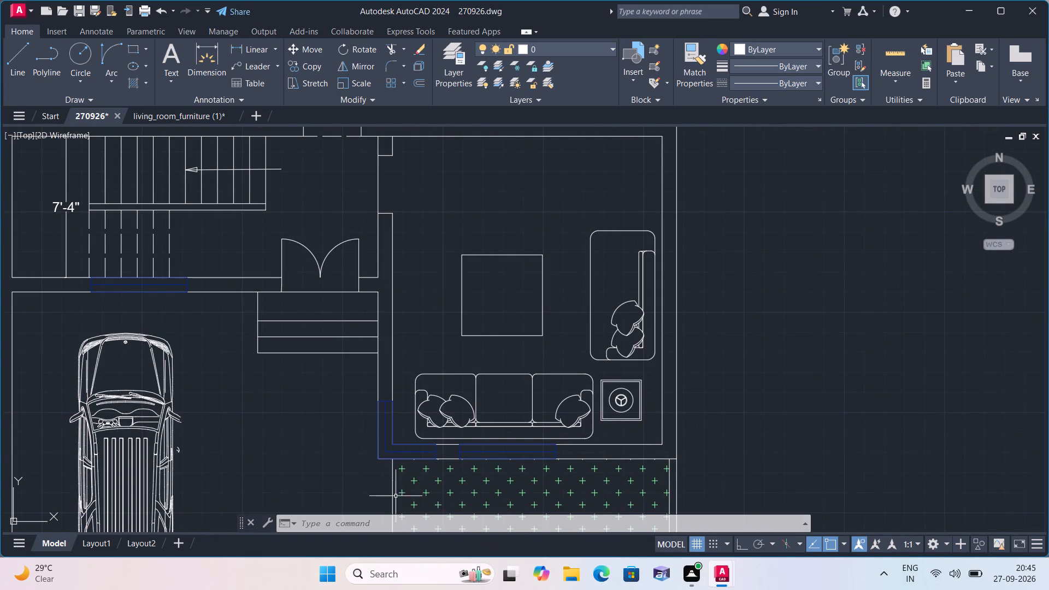
{"action": "scroll", "coordinate": [286, 436], "scroll_direction": "down", "scroll_amount": 1}
{"action": "middle_click_drag", "start_coordinate": [268, 423], "coordinate": [339, 518]}
{"action": "middle_click_drag", "start_coordinate": [347, 377], "coordinate": [414, 558]}
{"action": "middle_click_drag", "start_coordinate": [350, 363], "coordinate": [400, 577]}
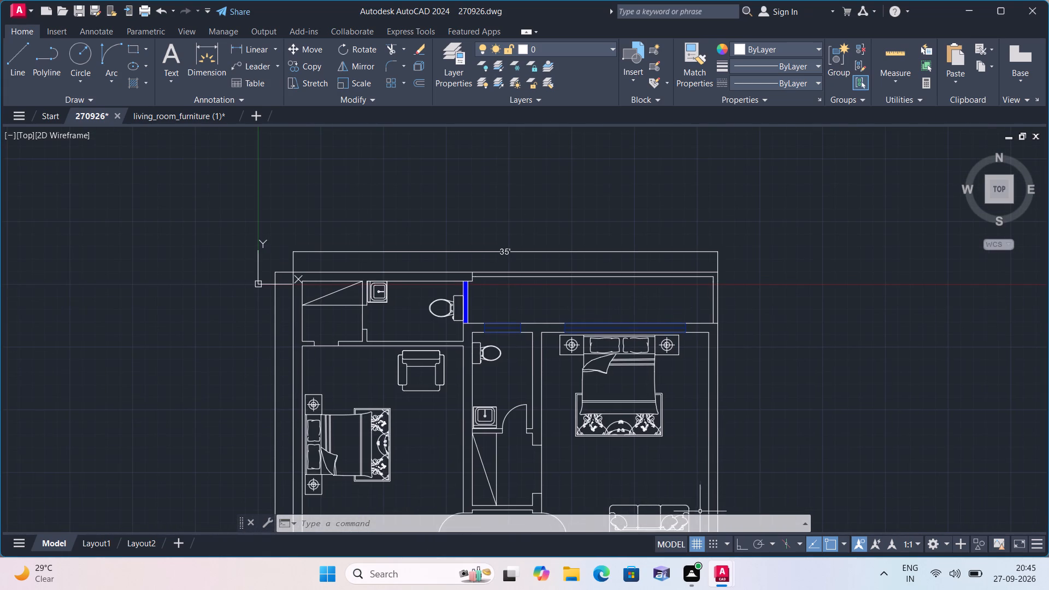
{"action": "scroll", "coordinate": [330, 337], "scroll_direction": "up", "scroll_amount": 2}
{"action": "type", "text": "mt"}
{"action": "key", "text": "space"}
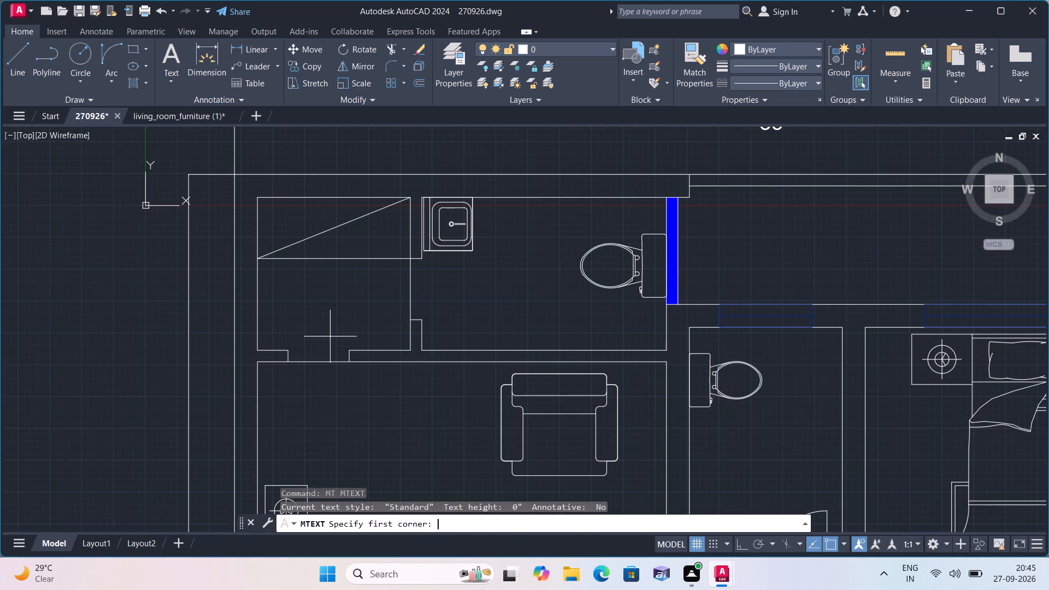
{"action": "scroll", "coordinate": [330, 337], "scroll_direction": "up", "scroll_amount": 1}
{"action": "triple_click", "coordinate": [289, 289]}
{"action": "double_click", "coordinate": [288, 288]}
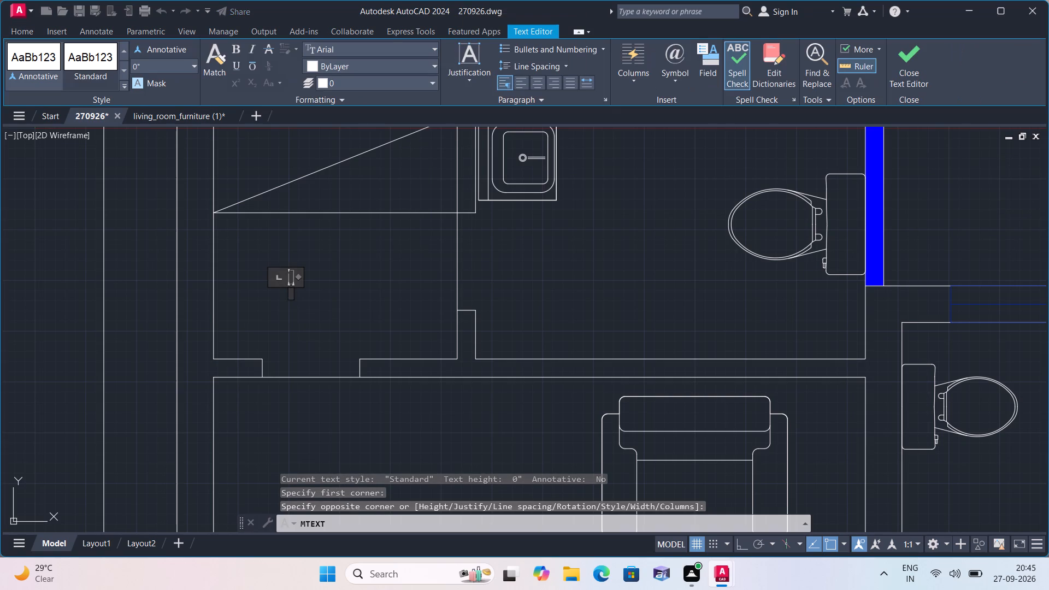
{"action": "type", "text": "DRESS"}
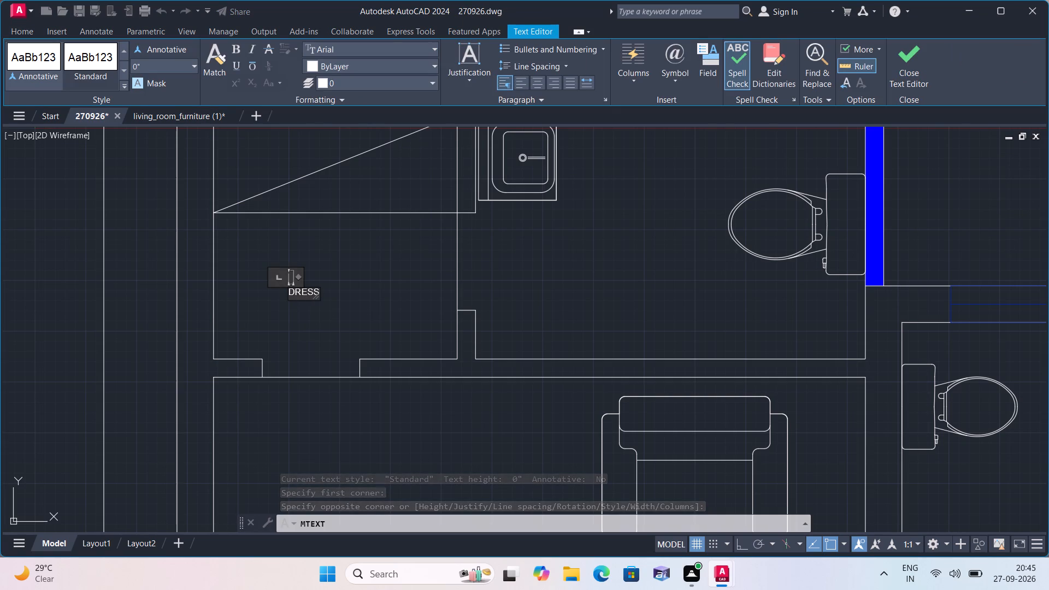
{"action": "type", "text": "ING"}
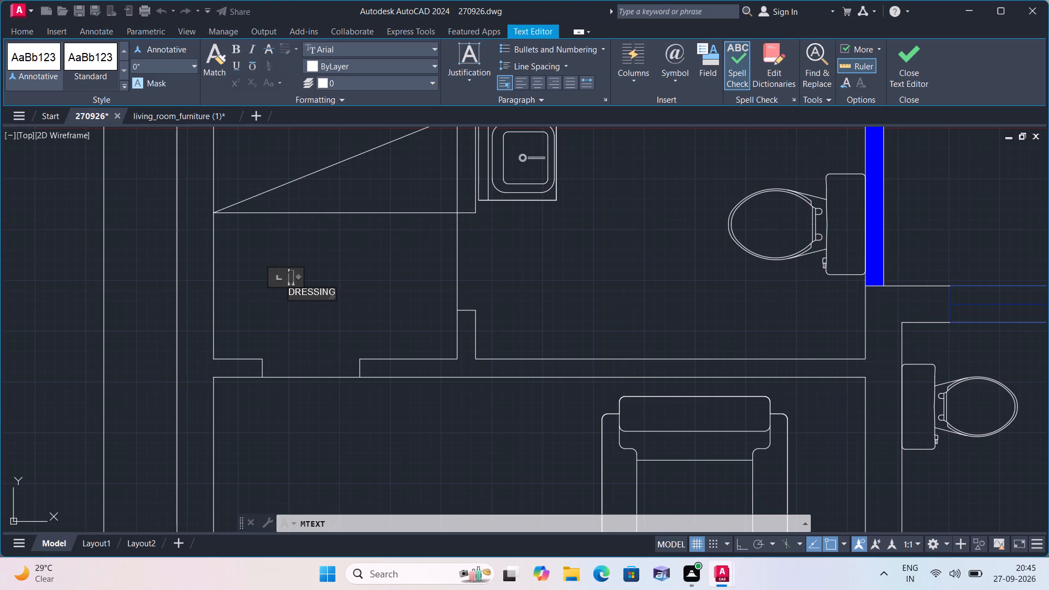
{"action": "key", "text": "Return"}
{"action": "type", "text": "5'"}
{"action": "type", "text": "-0\""}
{"action": "key", "text": "x"}
{"action": "type", "text": "5'-0\""}
{"action": "left_click", "coordinate": [365, 272]}
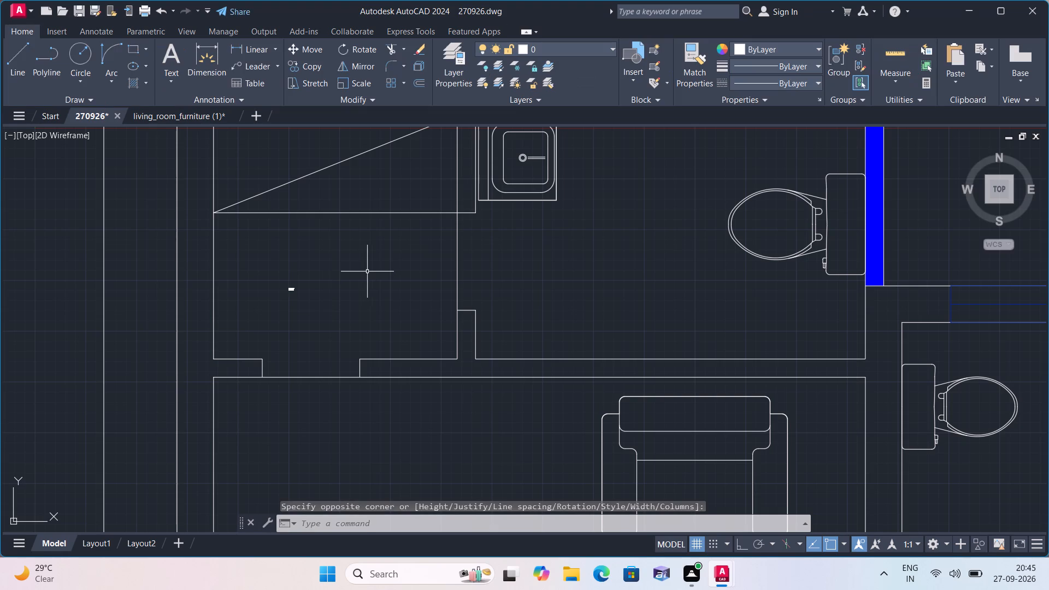
Add a multiline text label reading BATH with 8'-0"X5'-0" on its second line in the upper-left bathroom.
{"action": "scroll", "coordinate": [377, 271], "scroll_direction": "down", "scroll_amount": 2}
{"action": "key", "text": "space"}
{"action": "triple_click", "coordinate": [433, 273]}
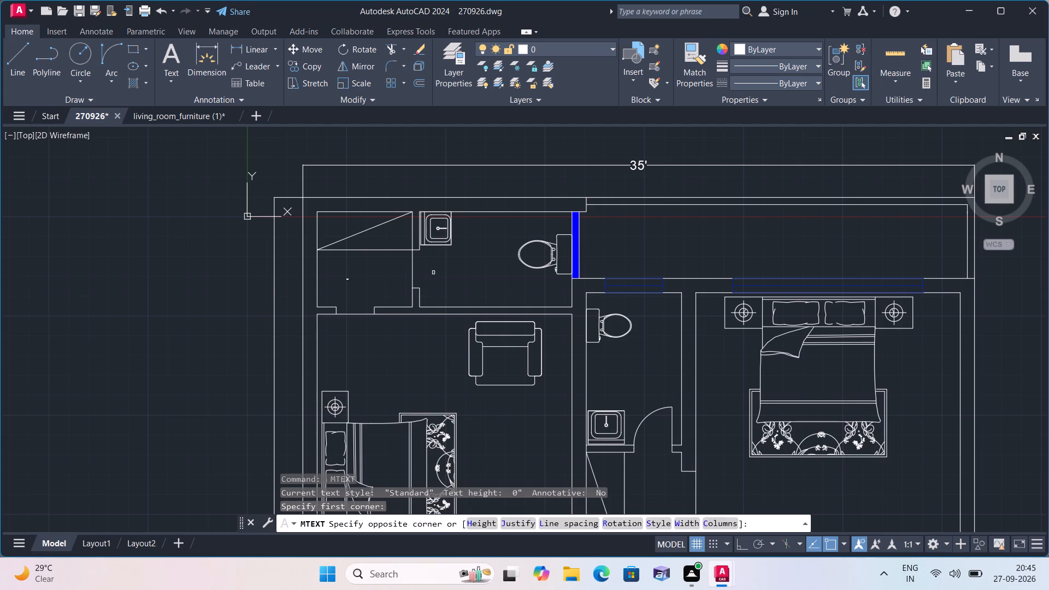
{"action": "type", "text": "BATH"}
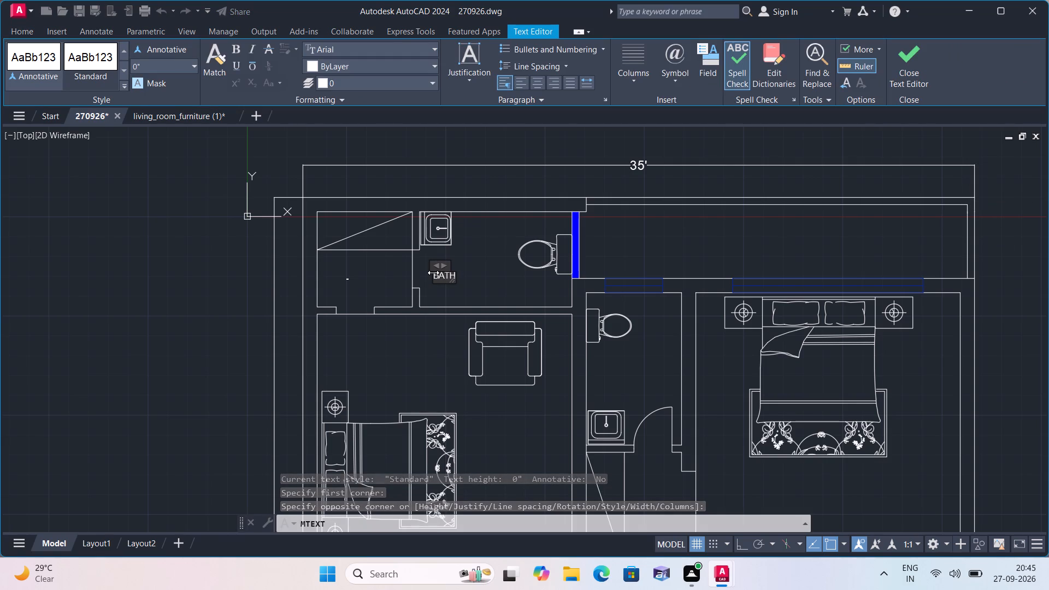
{"action": "key", "text": "Return"}
{"action": "type", "text": "8'-0\""}
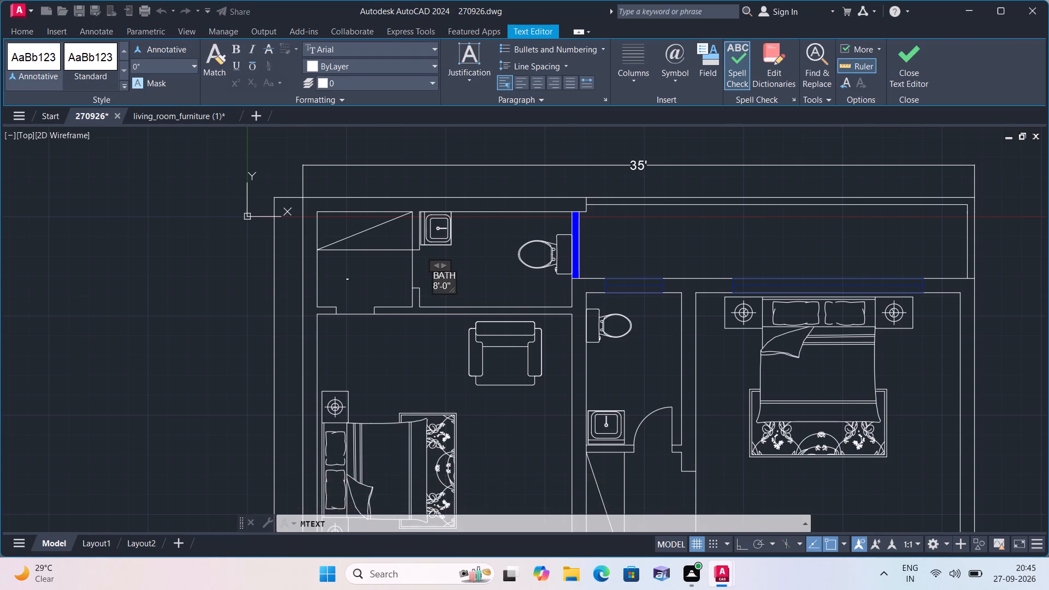
{"action": "type", "text": "X5'-0\""}
{"action": "left_click", "coordinate": [466, 257]}
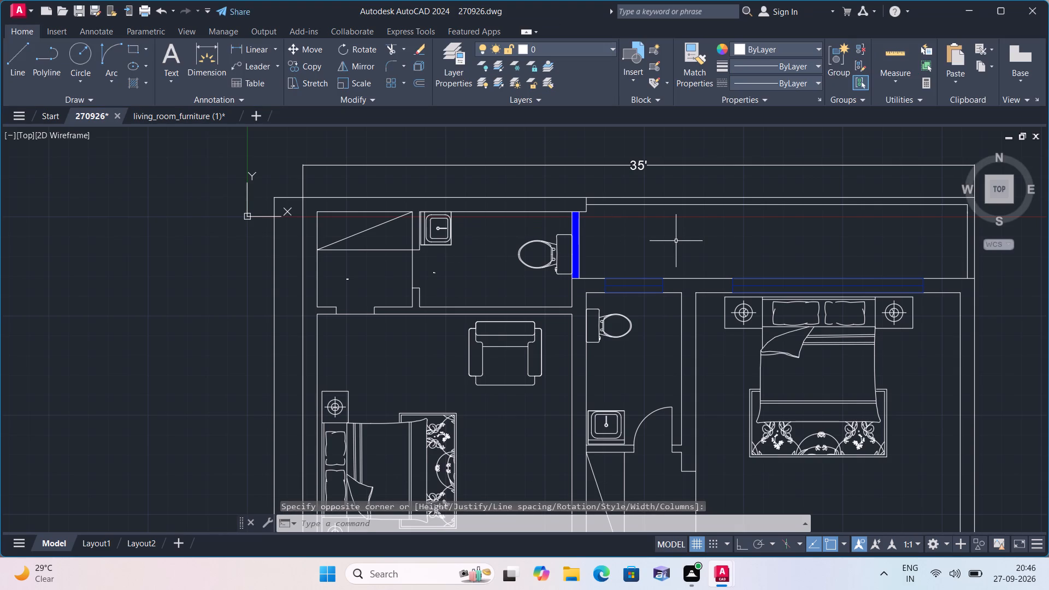
Add a multiline text label reading VOID AREA with 20'-0"X3'-6" on its second line in the long strip above the right bedroom.
{"action": "key", "text": "space"}
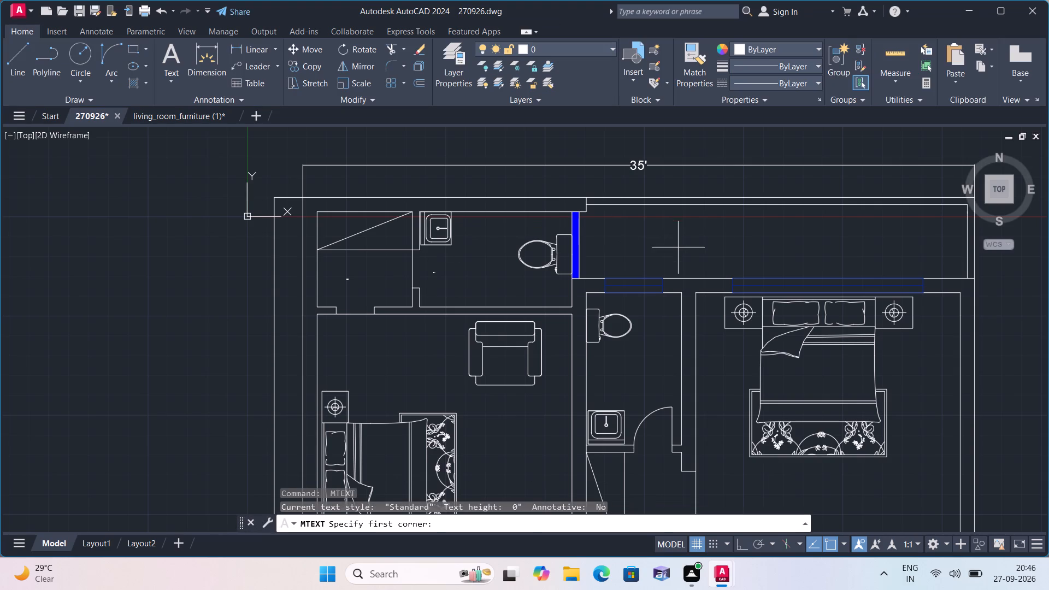
{"action": "triple_click", "coordinate": [678, 247]}
{"action": "type", "text": "VOI"}
{"action": "key", "text": "d"}
{"action": "key", "text": "space"}
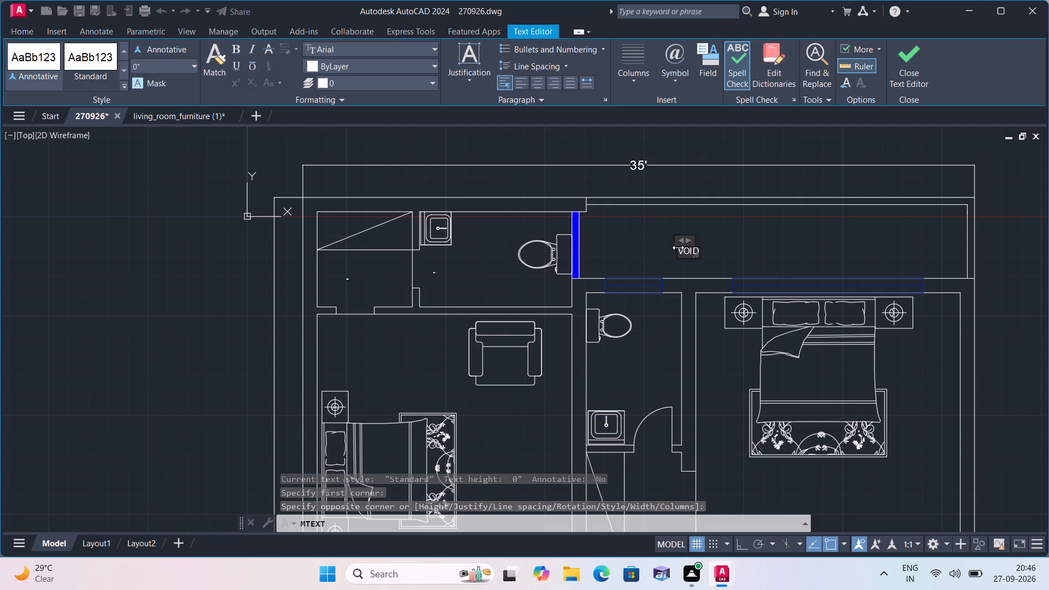
{"action": "type", "text": "AREA"}
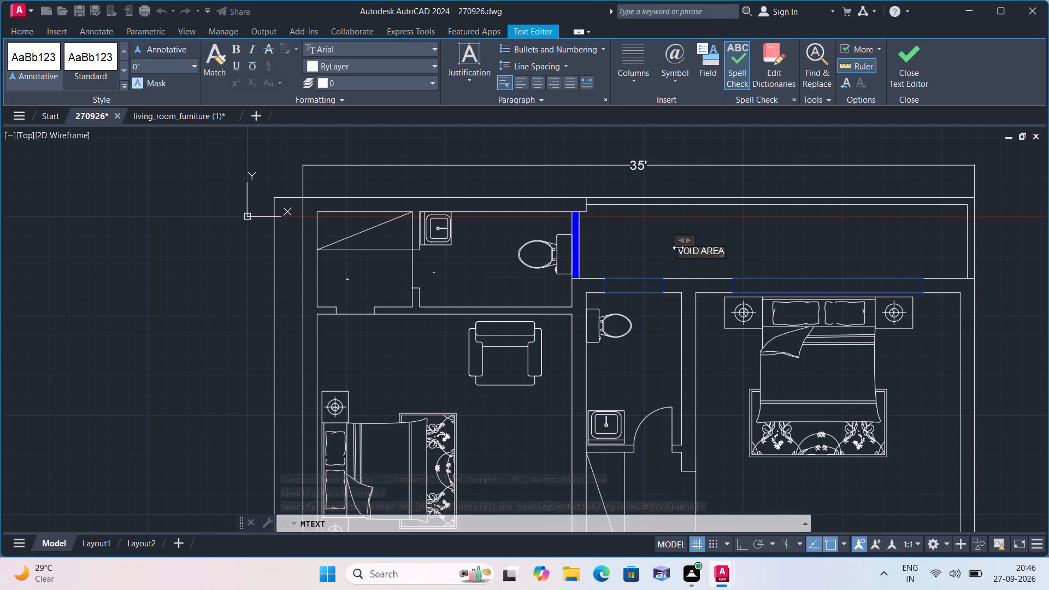
{"action": "key", "text": "Return"}
{"action": "type", "text": "20'"}
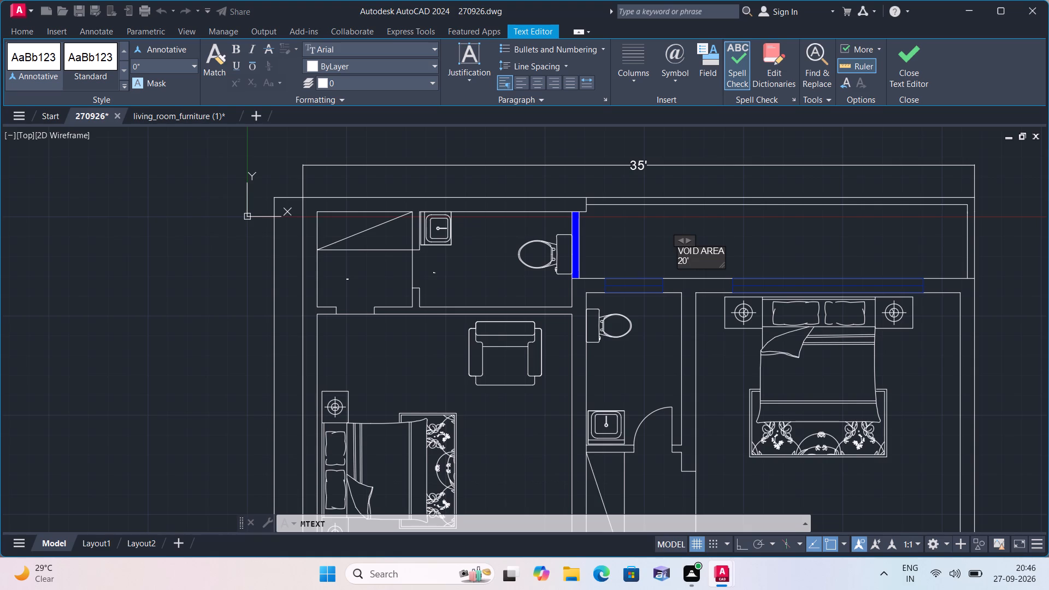
{"action": "key", "text": "minus"}
{"action": "key", "text": "Right"}
{"action": "type", "text": "0\""}
{"action": "key", "text": "x"}
{"action": "type", "text": "3'"}
{"action": "type", "text": "-6\""}
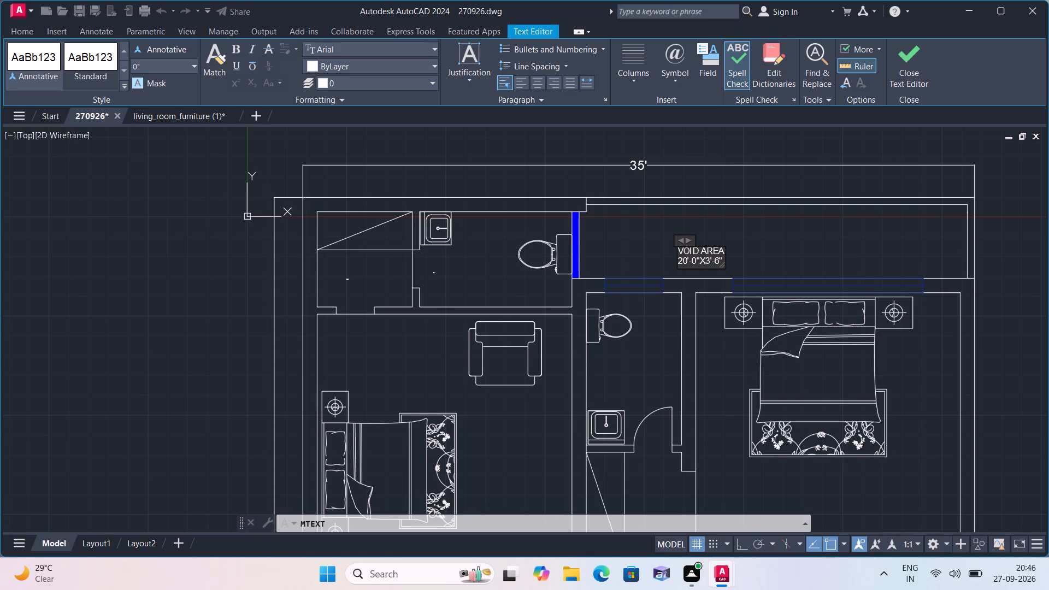
{"action": "left_click", "coordinate": [691, 245]}
{"action": "scroll", "coordinate": [580, 359], "scroll_direction": "down", "scroll_amount": 1}
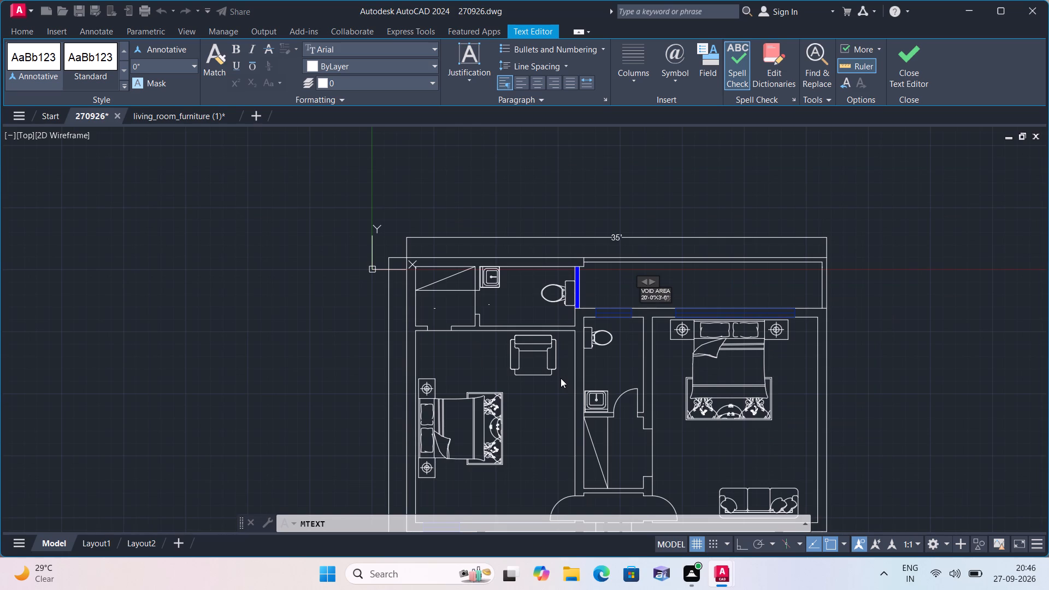
{"action": "key", "text": "space"}
{"action": "triple_click", "coordinate": [541, 415]}
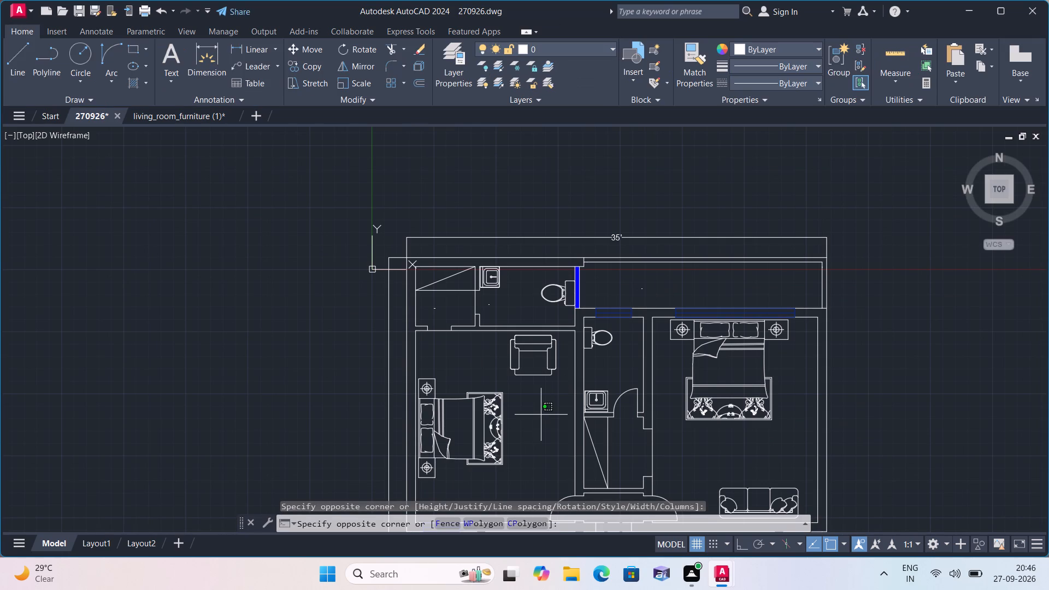
{"action": "key", "text": "space"}
{"action": "key", "text": "Escape"}
Add a multiline text label reading BEDROOM with 13'-0"X15'-6" on its second line beside the bed in the left bedroom.
{"action": "key", "text": "space"}
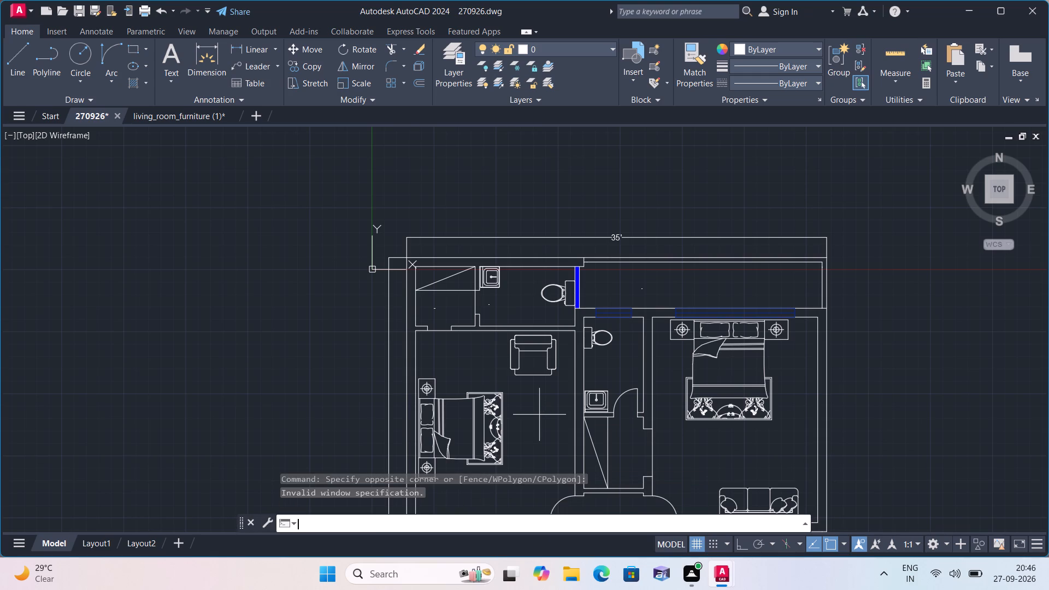
{"action": "triple_click", "coordinate": [539, 415]}
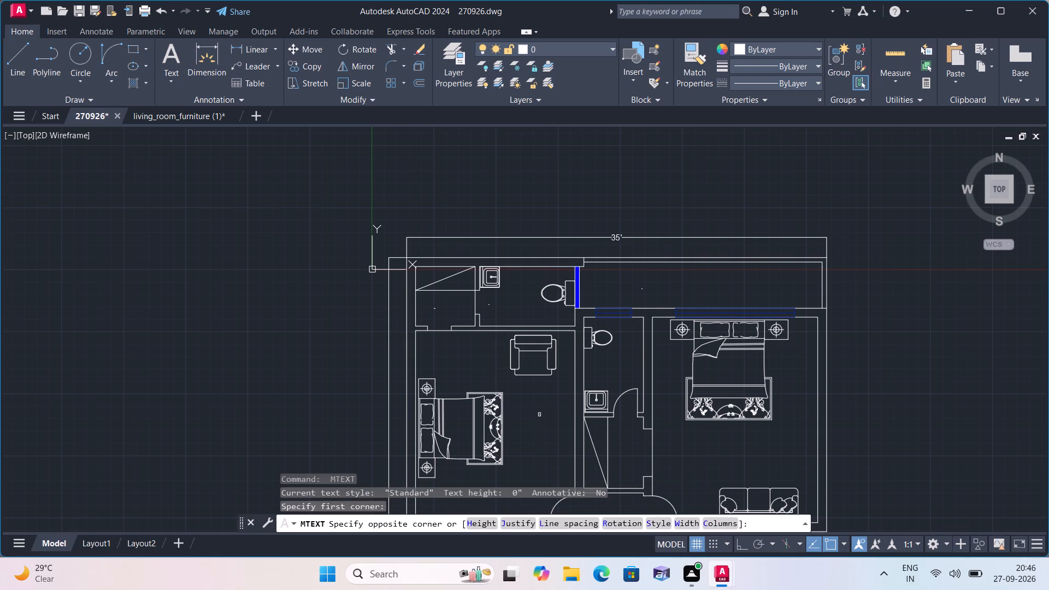
{"action": "left_click", "coordinate": [539, 415]}
{"action": "type", "text": "BEDROOM"}
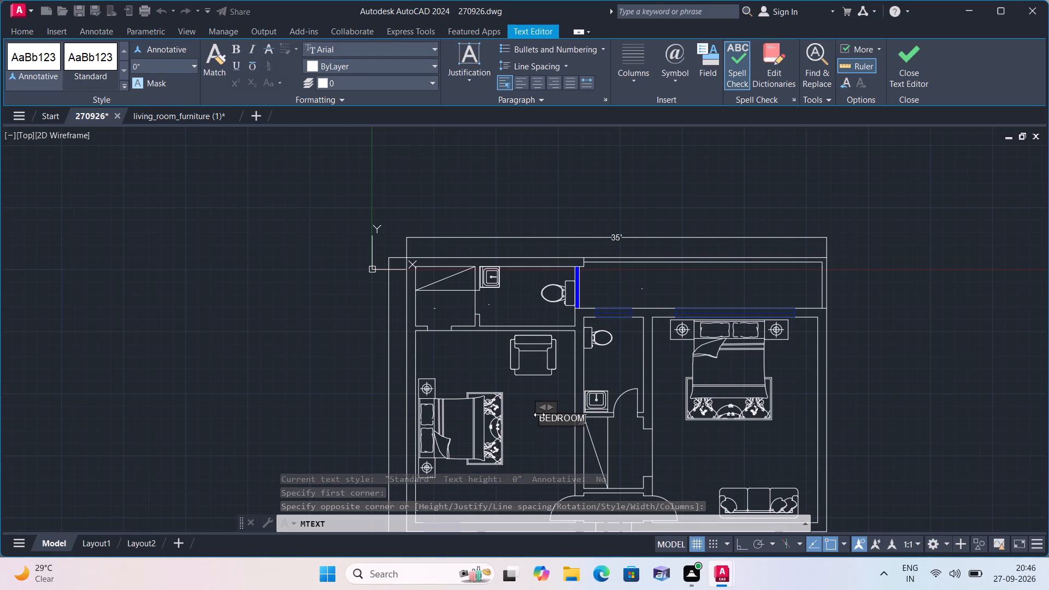
{"action": "key", "text": "Return"}
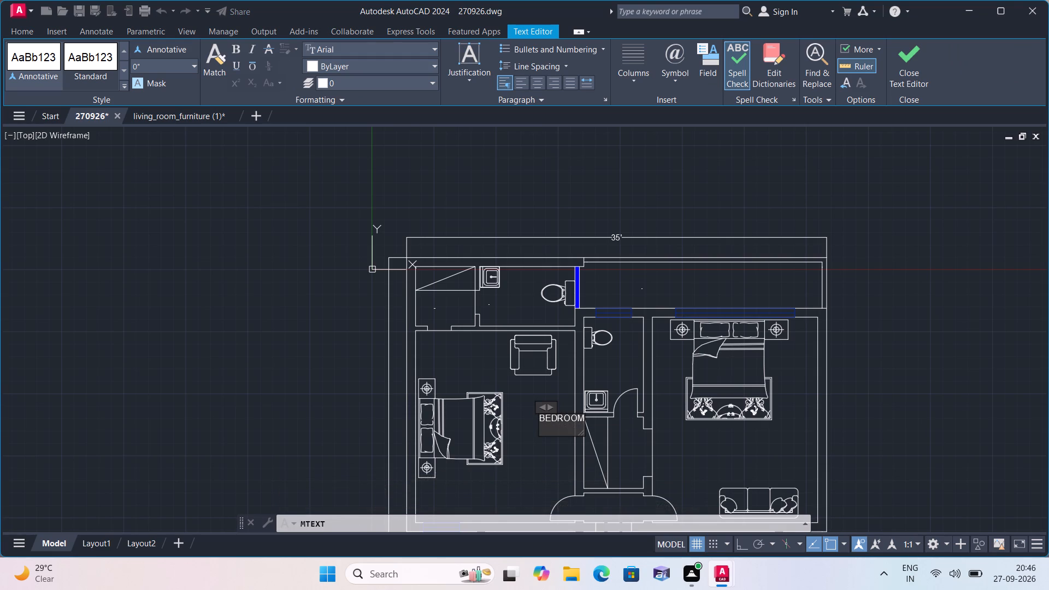
{"action": "type", "text": "13"}
{"action": "type", "text": "'-0\"X"}
{"action": "type", "text": "15'-6\""}
{"action": "left_click", "coordinate": [524, 453]}
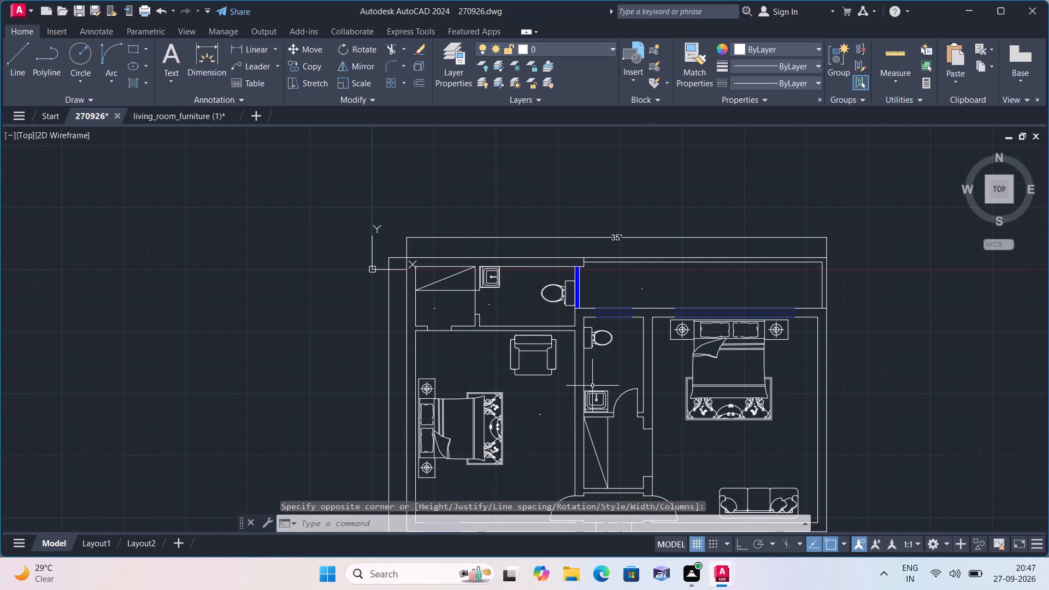
Add a multiline text label reading BATH with 5'-0"X8'-0" on its second line in the bathroom between the two bedrooms.
{"action": "key", "text": "space"}
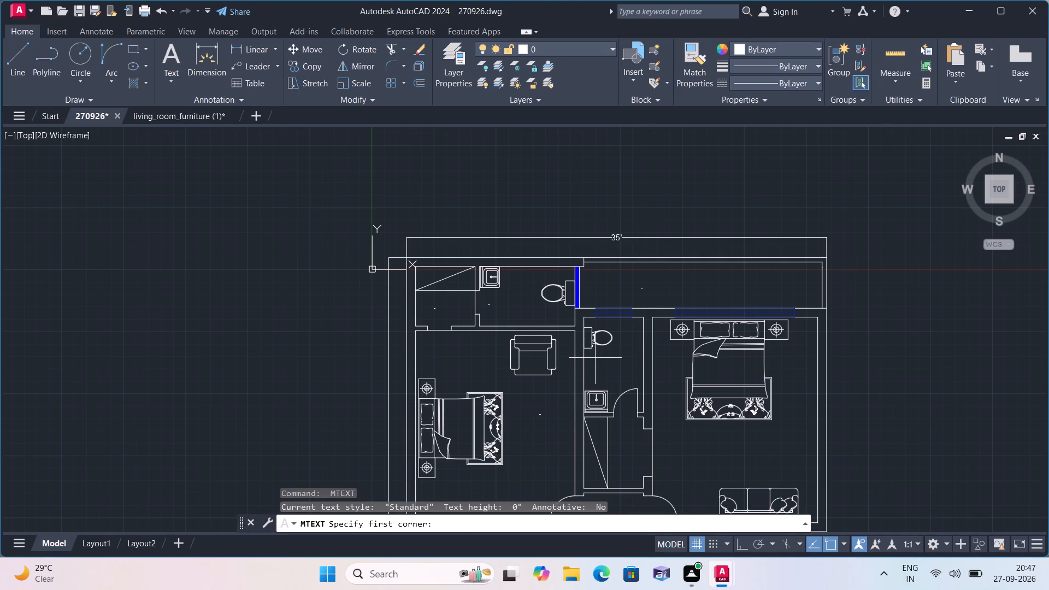
{"action": "triple_click", "coordinate": [596, 361]}
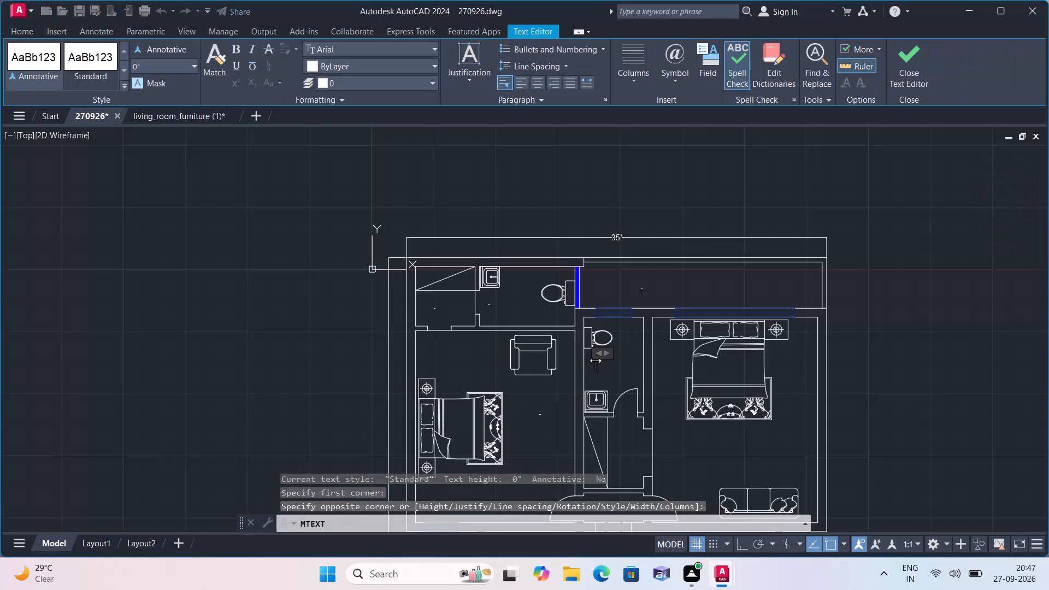
{"action": "type", "text": "BATH"}
{"action": "key", "text": "Return"}
{"action": "type", "text": "5'-0\""}
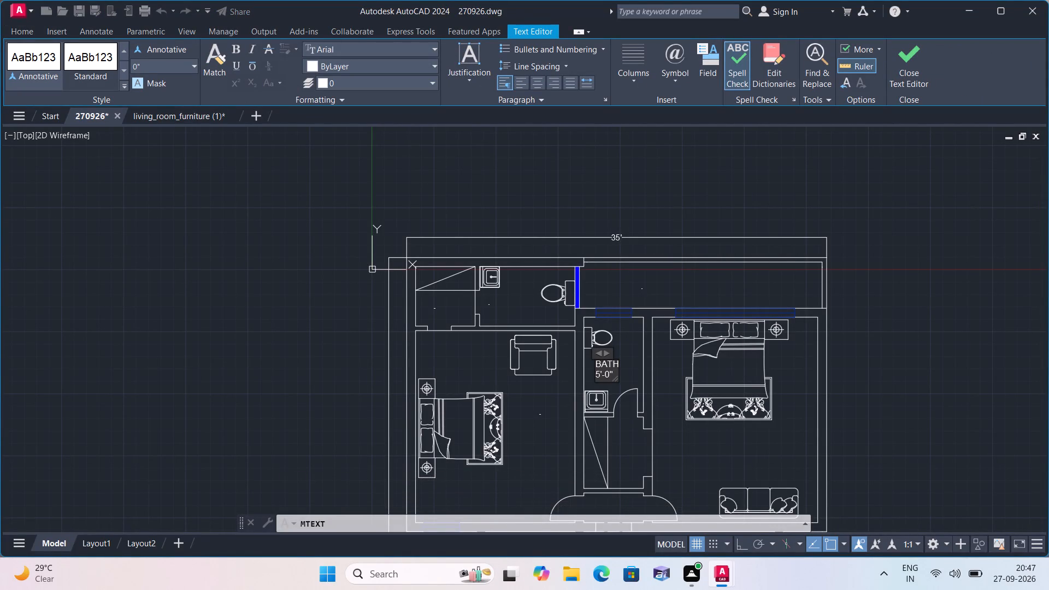
{"action": "key", "text": "x"}
{"action": "type", "text": "8'-0\""}
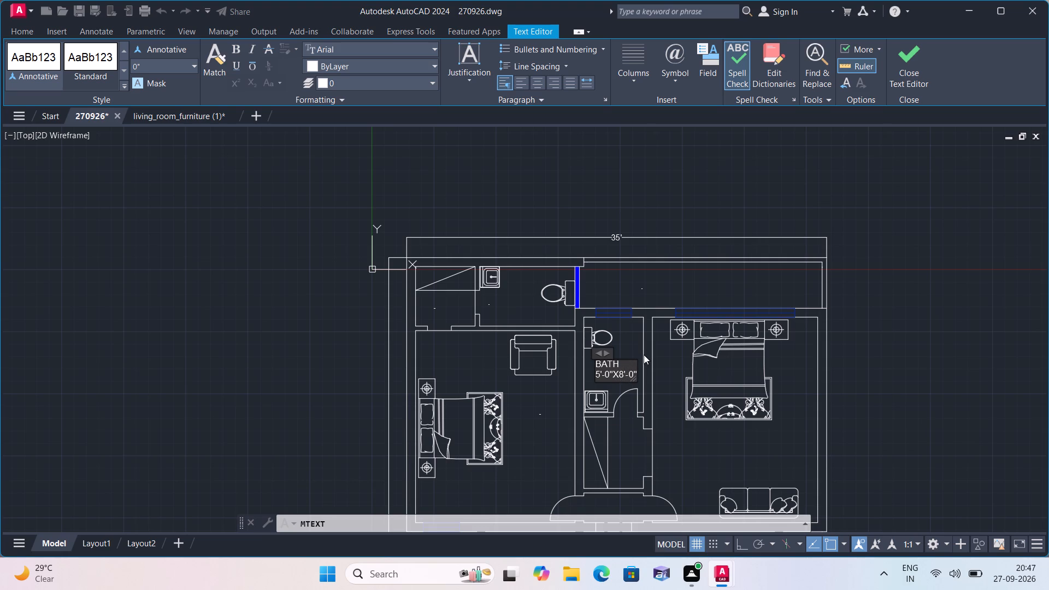
{"action": "left_click", "coordinate": [620, 335]}
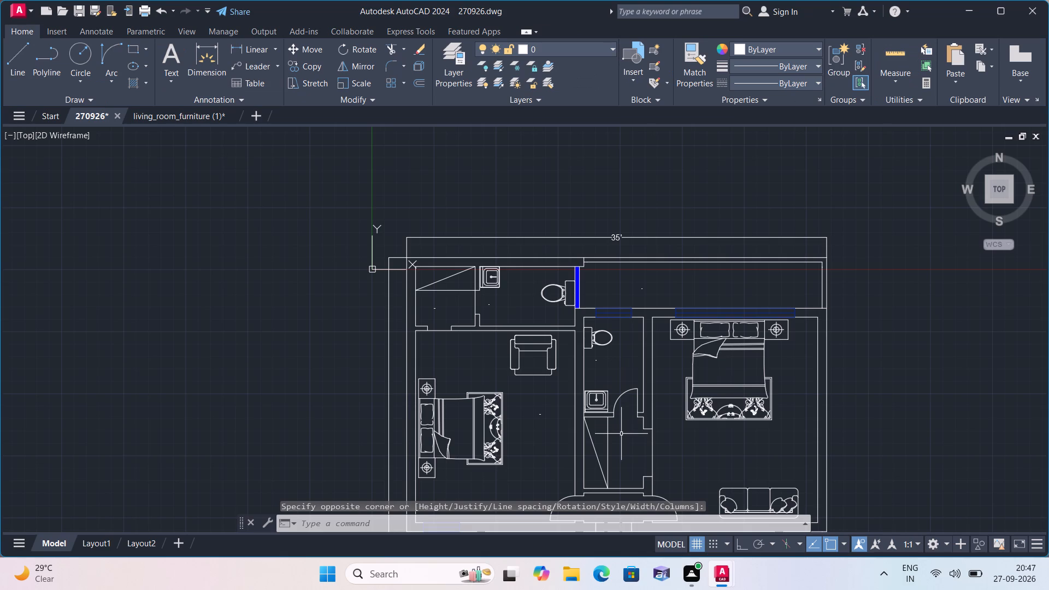
Add a multiline text label reading DRESSING with 5'-0"X8'-0" on its second line in the dressing room below the middle bathroom.
{"action": "key", "text": "space"}
{"action": "triple_click", "coordinate": [621, 434]}
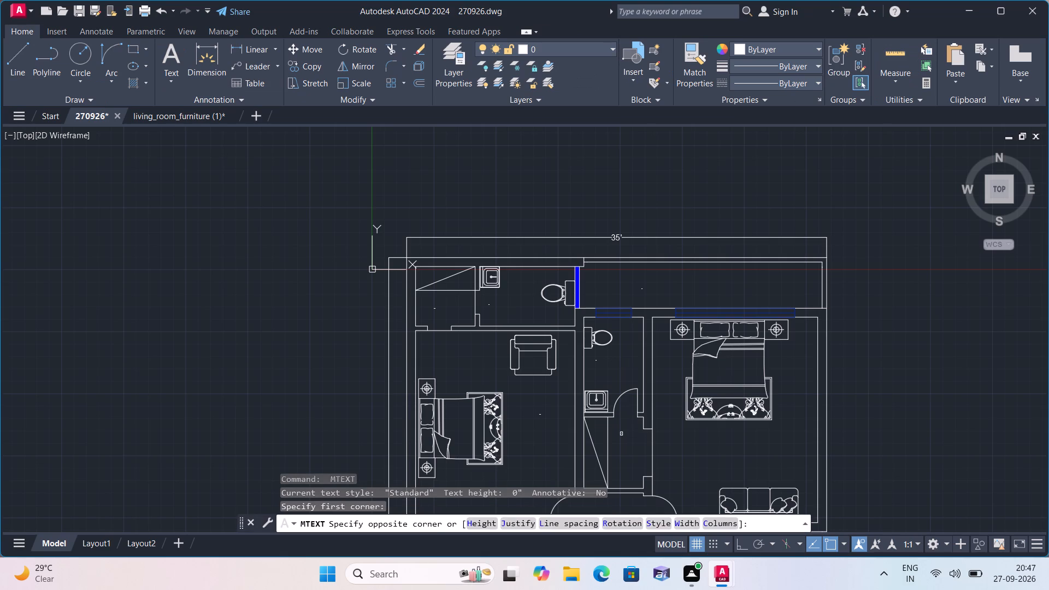
{"action": "left_click", "coordinate": [621, 434]}
{"action": "type", "text": "DRES"}
{"action": "type", "text": "SING"}
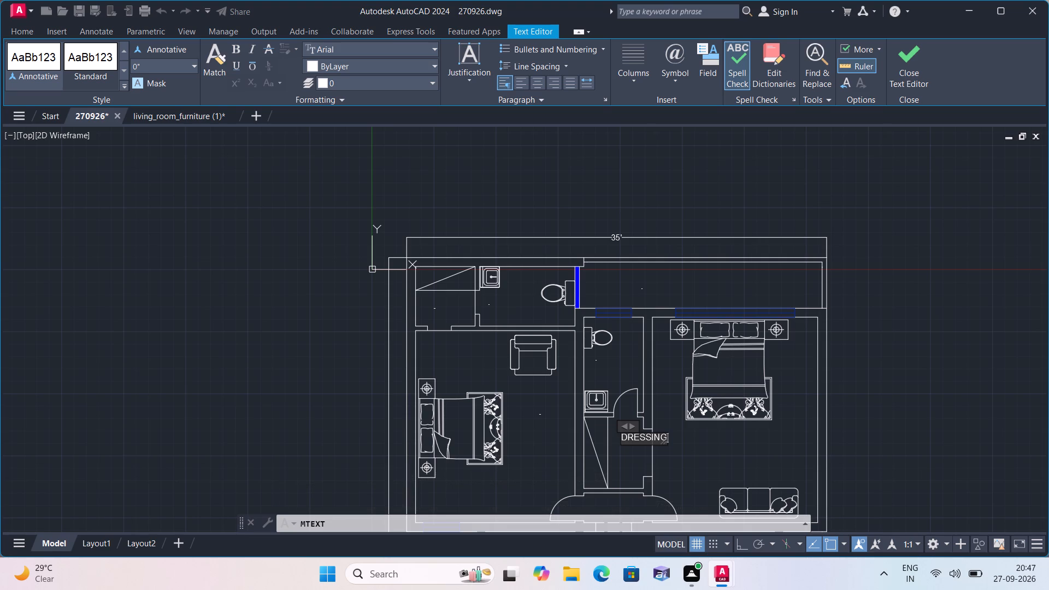
{"action": "key", "text": "Return"}
{"action": "type", "text": "5'"}
{"action": "type", "text": "-0\""}
{"action": "key", "text": "x"}
{"action": "type", "text": "8'-0\""}
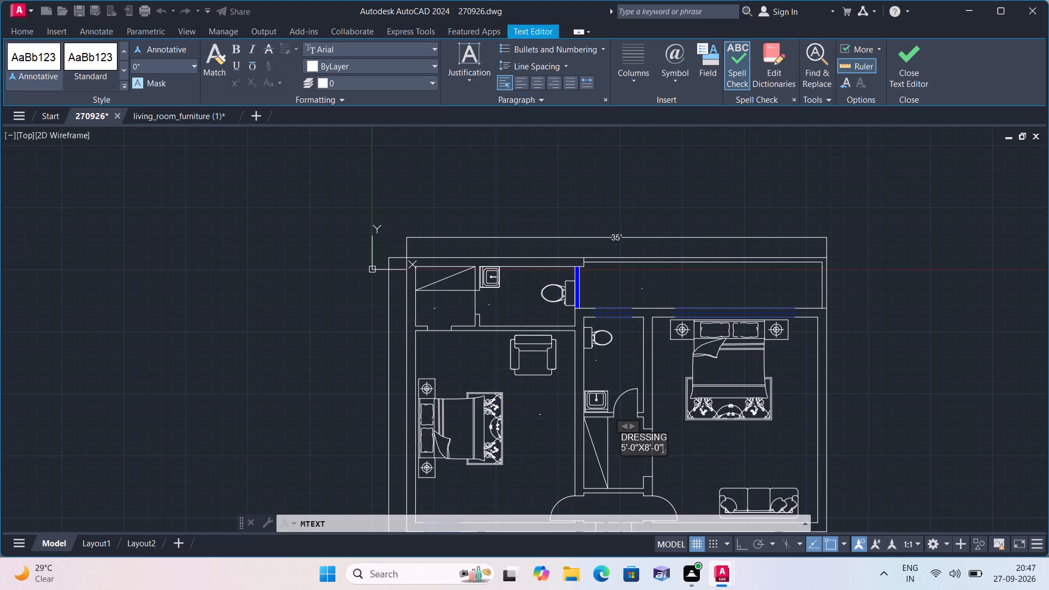
{"action": "left_click", "coordinate": [621, 451]}
{"action": "left_click", "coordinate": [621, 451]}
{"action": "left_click", "coordinate": [620, 464]}
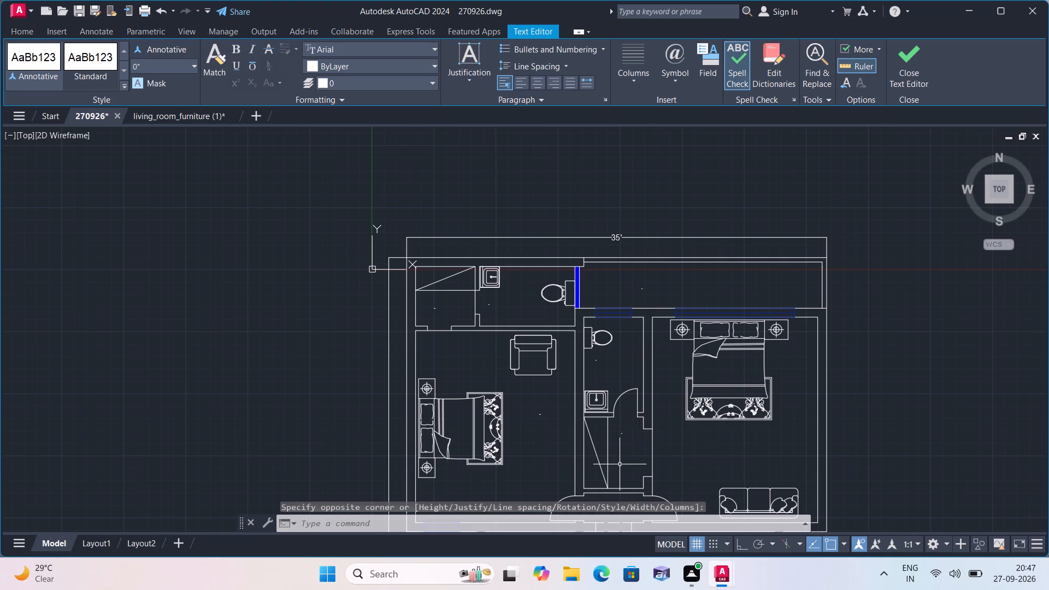
Add a multiline text label reading MASTER BED with 14'-0"X17'-3" on its second line between the bed and sofa in the right bedroom.
{"action": "scroll", "coordinate": [595, 444], "scroll_direction": "down", "scroll_amount": 1}
{"action": "middle_click_drag", "start_coordinate": [590, 440], "coordinate": [574, 410]}
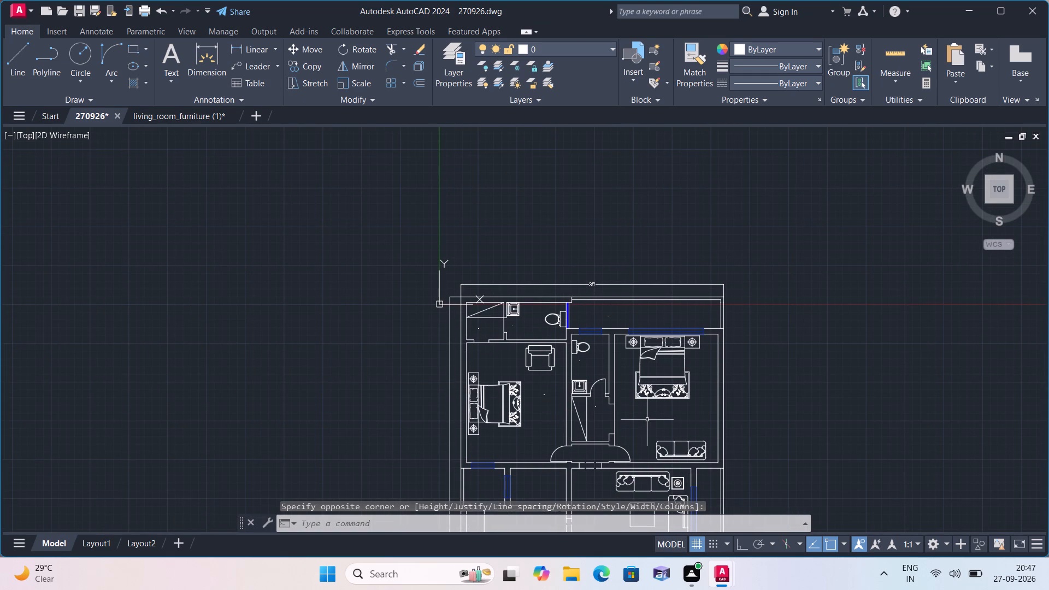
{"action": "key", "text": "space"}
{"action": "triple_click", "coordinate": [647, 420]}
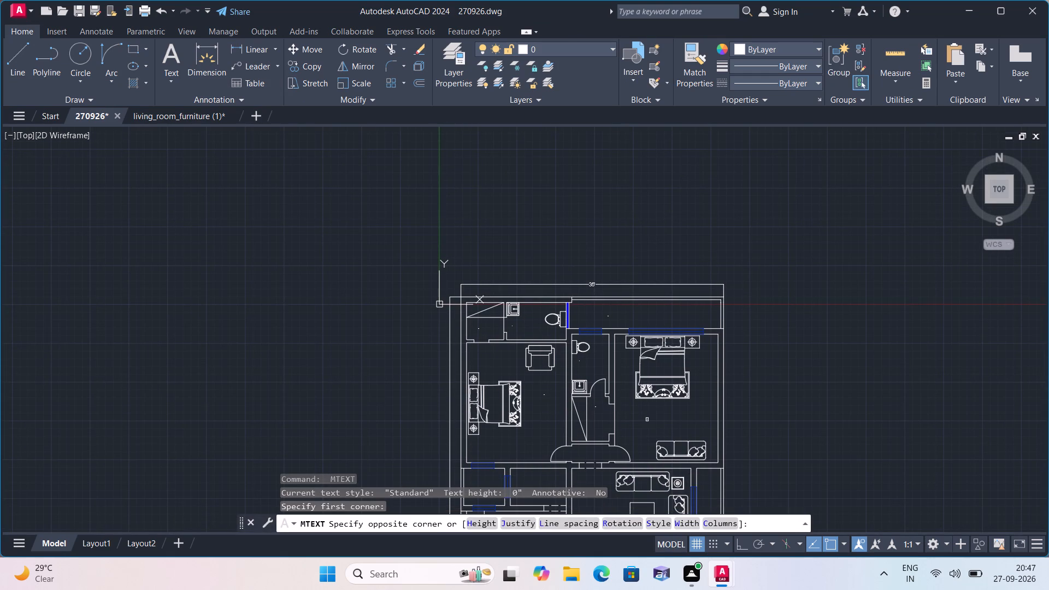
{"action": "left_click", "coordinate": [647, 420]}
{"action": "type", "text": "MASTER"}
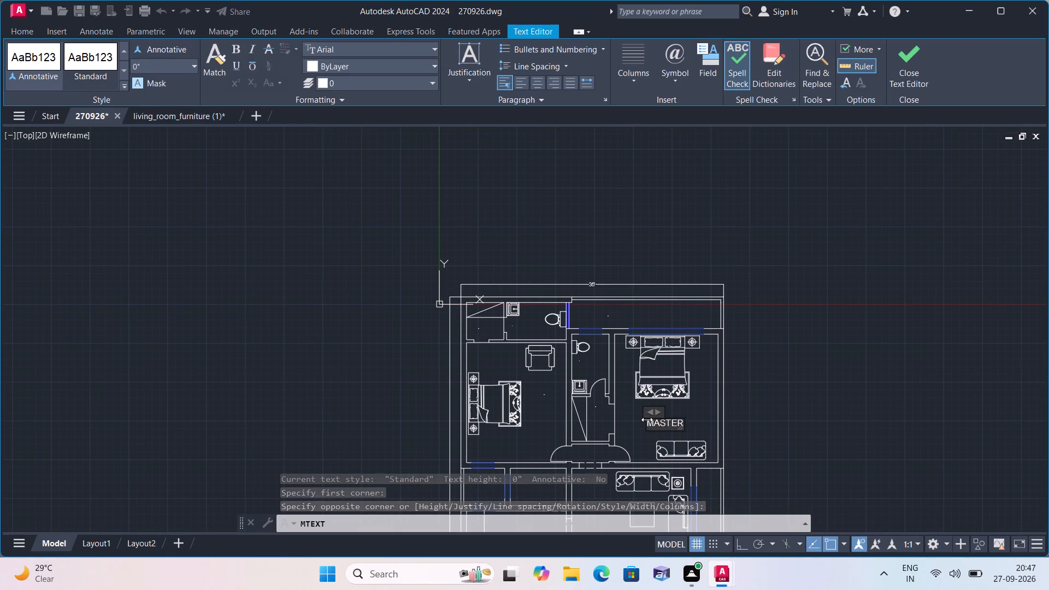
{"action": "key", "text": "space"}
{"action": "type", "text": "BED"}
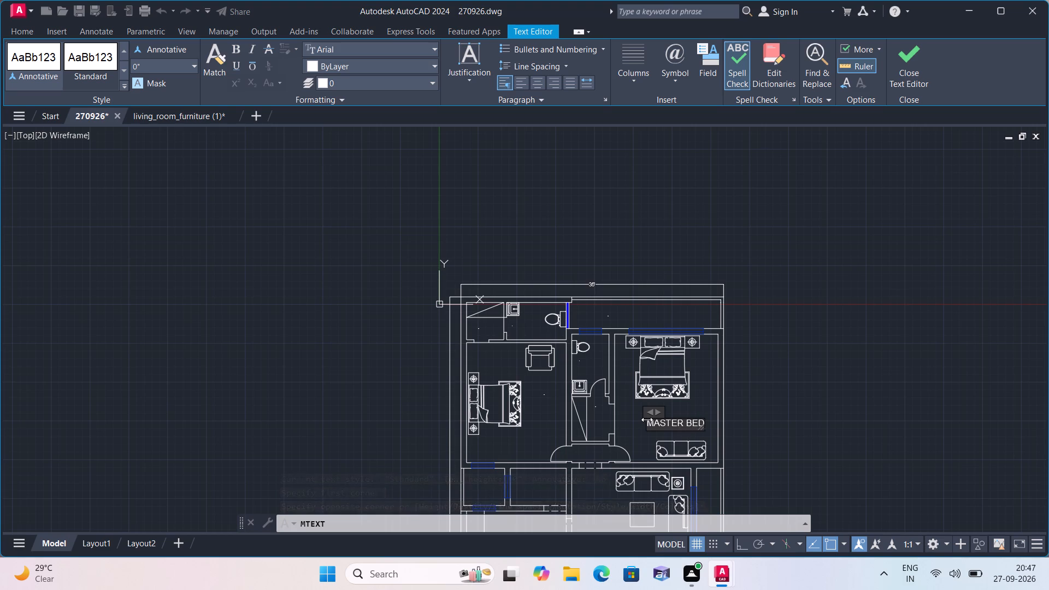
{"action": "key", "text": "Return"}
{"action": "type", "text": "14'-"}
{"action": "key", "text": "Right"}
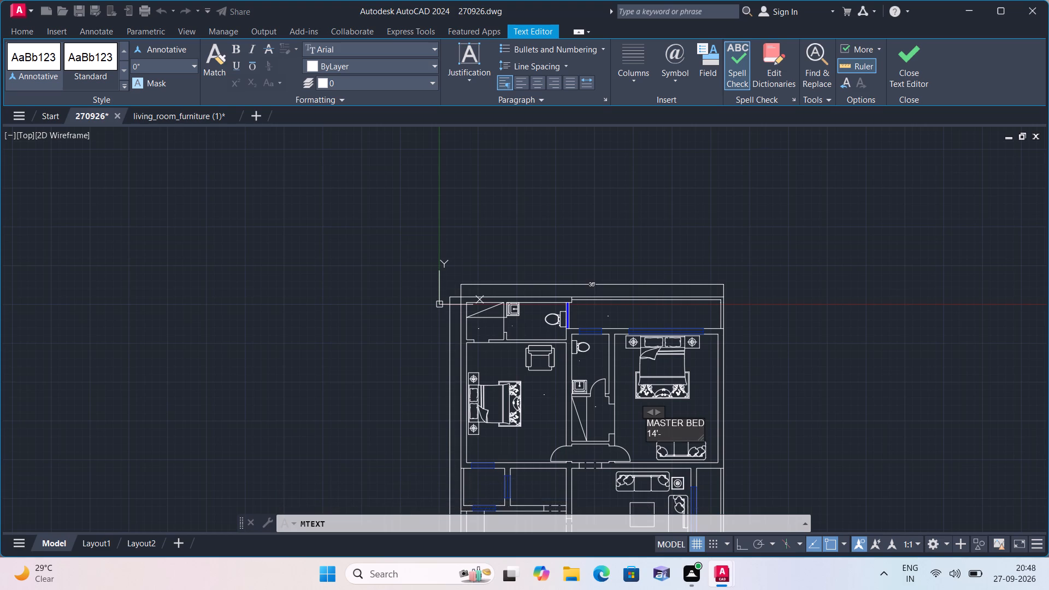
{"action": "type", "text": "0\"X"}
{"action": "key", "text": "1"}
{"action": "type", "text": "7'"}
{"action": "type", "text": "-3\""}
{"action": "left_click", "coordinate": [643, 424]}
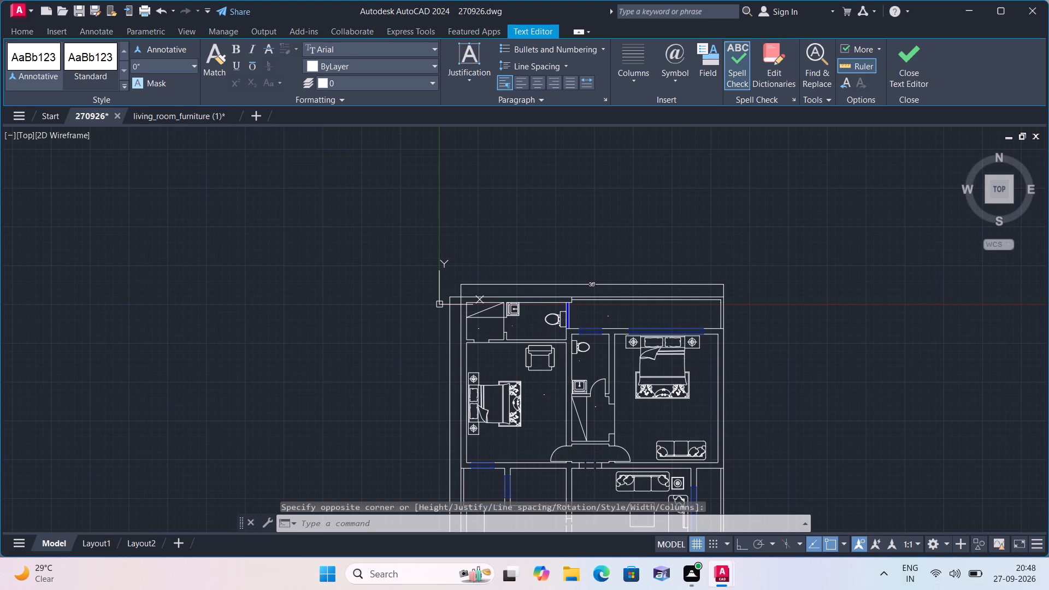
Add a multiline text label reading VOID AREA with 5'-0"X5'-0" on its second line in the small square space below the left bedroom.
{"action": "scroll", "coordinate": [627, 432], "scroll_direction": "down", "scroll_amount": 1}
{"action": "middle_click_drag", "start_coordinate": [625, 429], "coordinate": [615, 368]}
{"action": "scroll", "coordinate": [615, 364], "scroll_direction": "down", "scroll_amount": 1}
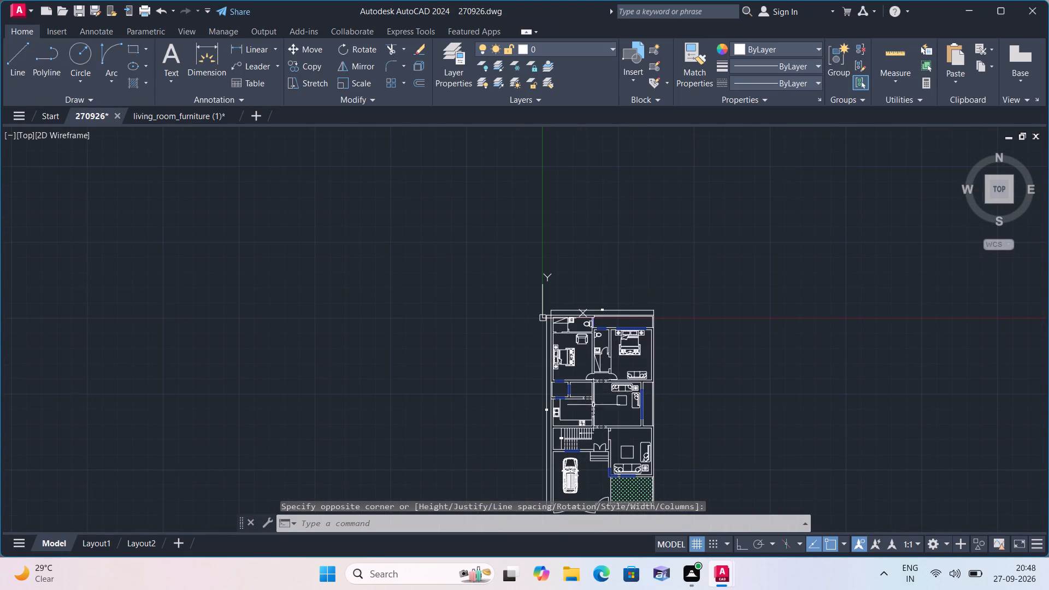
{"action": "scroll", "coordinate": [567, 404], "scroll_direction": "up", "scroll_amount": 4}
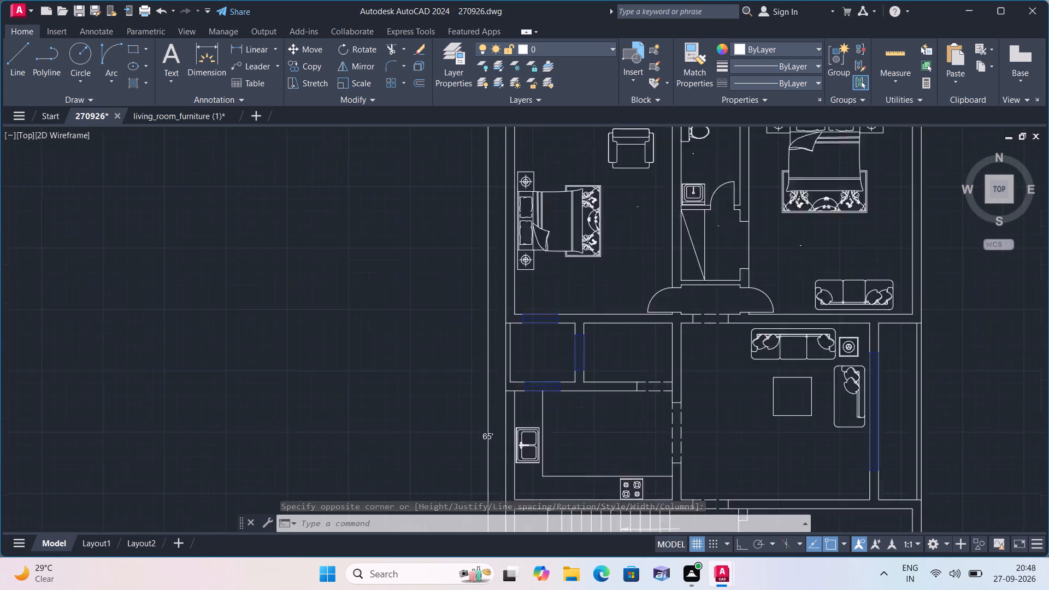
{"action": "key", "text": "space"}
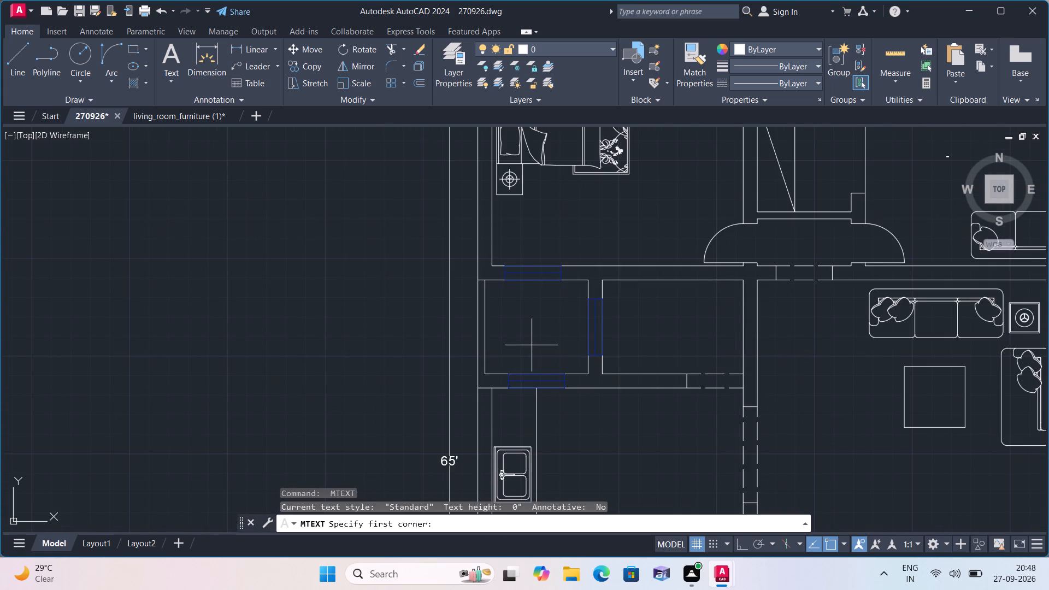
{"action": "triple_click", "coordinate": [529, 340]}
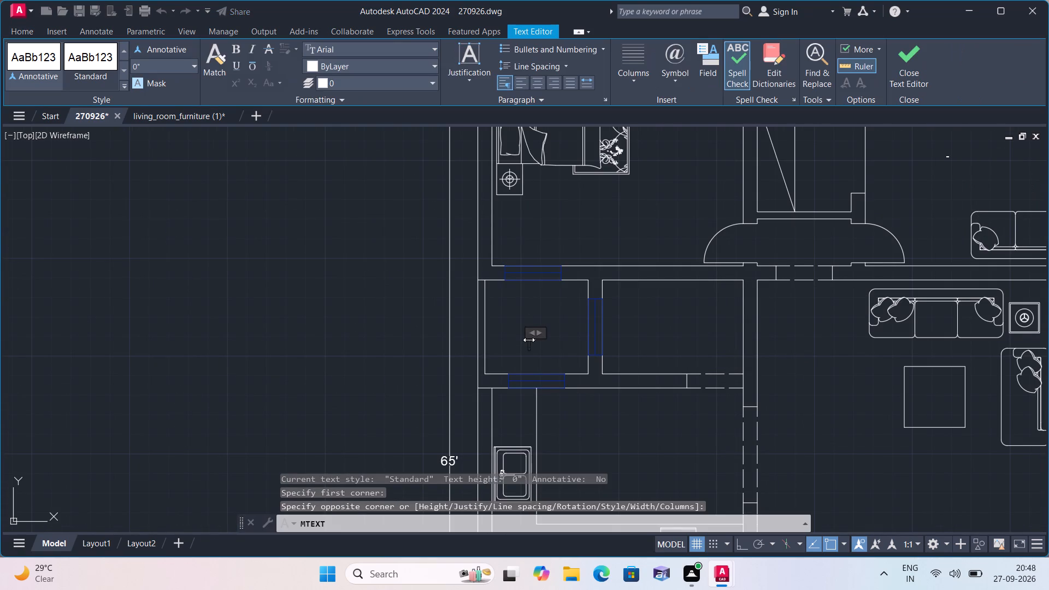
{"action": "type", "text": "VOI"}
{"action": "type", "text": "D AREA"}
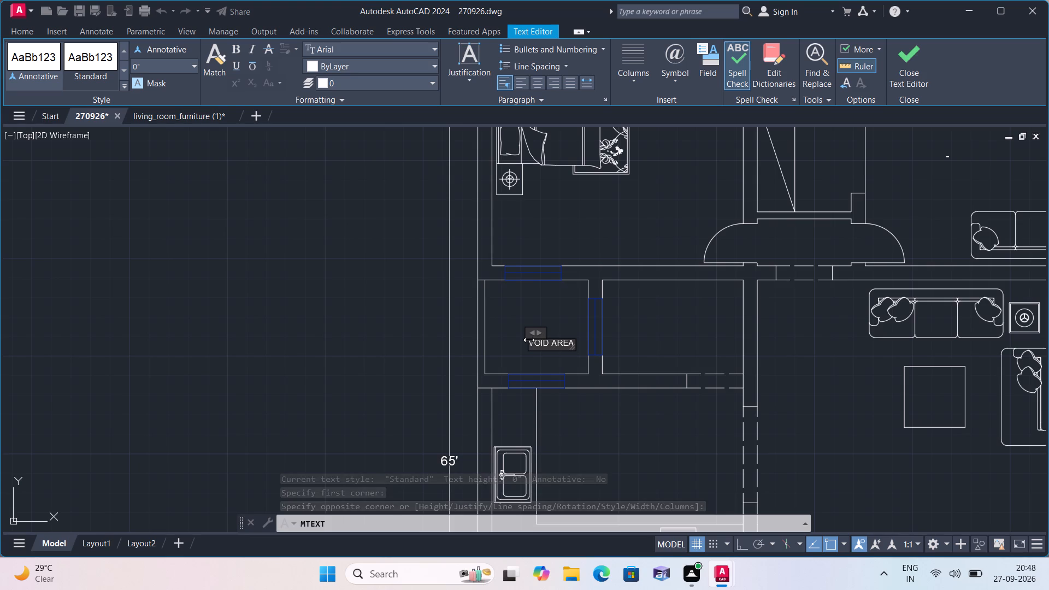
{"action": "key", "text": "Return"}
{"action": "type", "text": "5'-0\"X"}
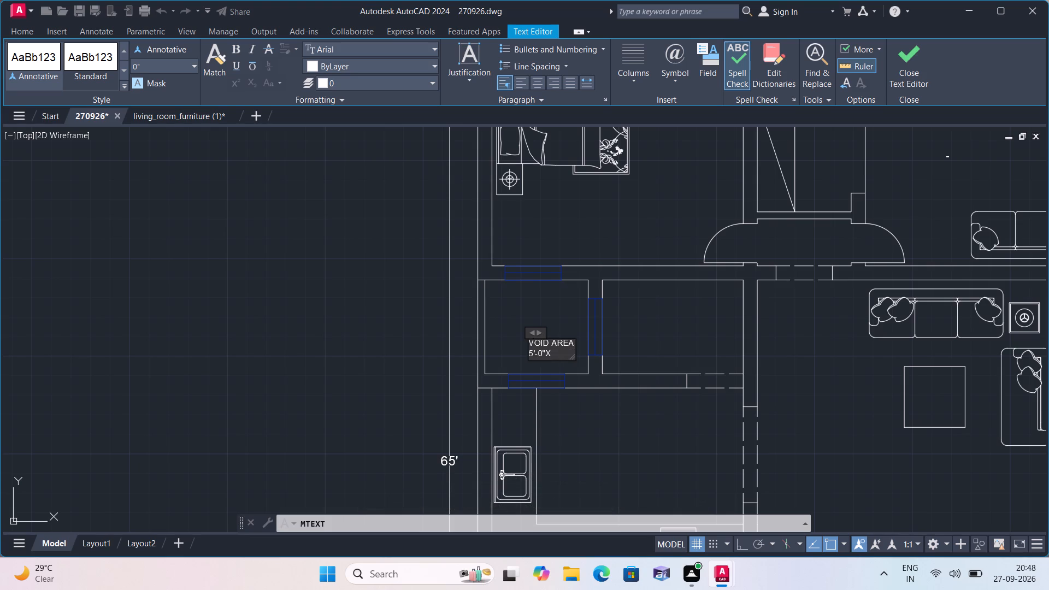
{"action": "type", "text": "5'-0\""}
{"action": "left_click", "coordinate": [527, 322]}
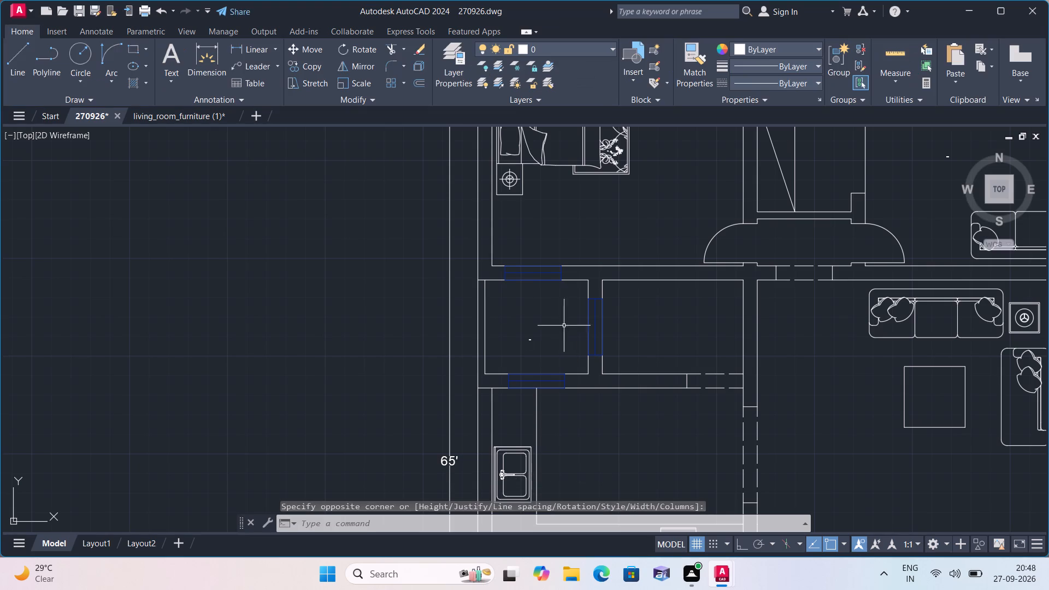
Add a multiline text label reading UTILITY with 7'-6"X5'-0" on its second line in the room beside the small void area.
{"action": "key", "text": "space"}
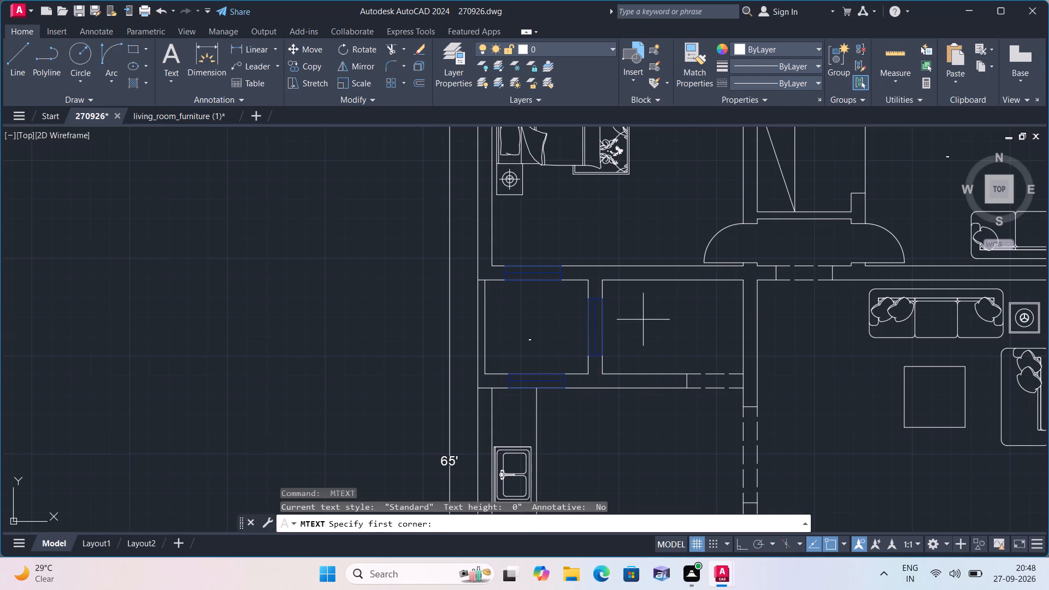
{"action": "triple_click", "coordinate": [643, 320]}
{"action": "left_click", "coordinate": [643, 320]}
{"action": "type", "text": "UTILITY"}
{"action": "key", "text": "Return"}
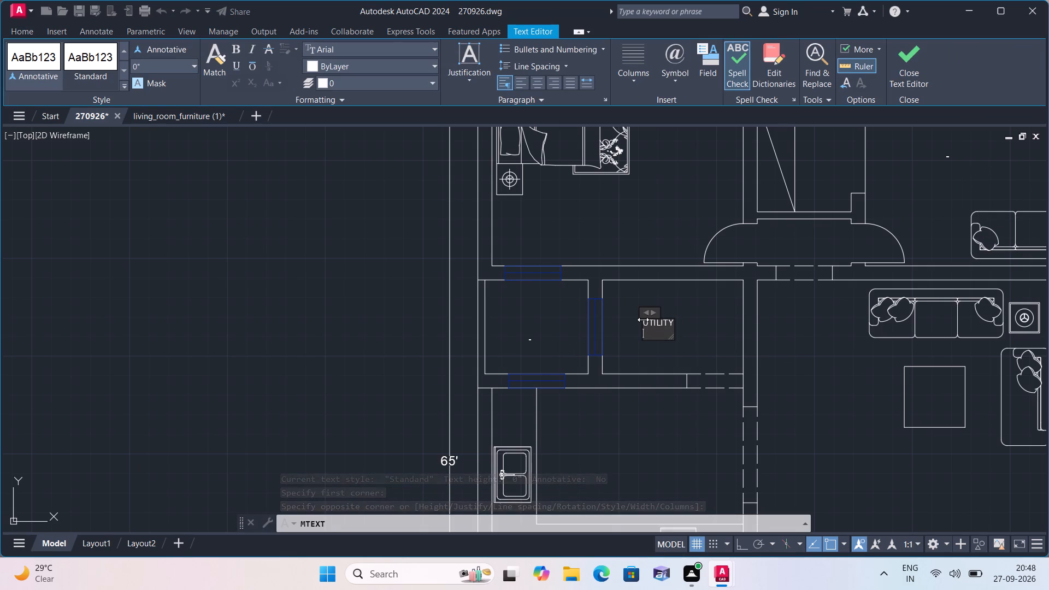
{"action": "type", "text": "7'"}
{"action": "type", "text": "-6\"X"}
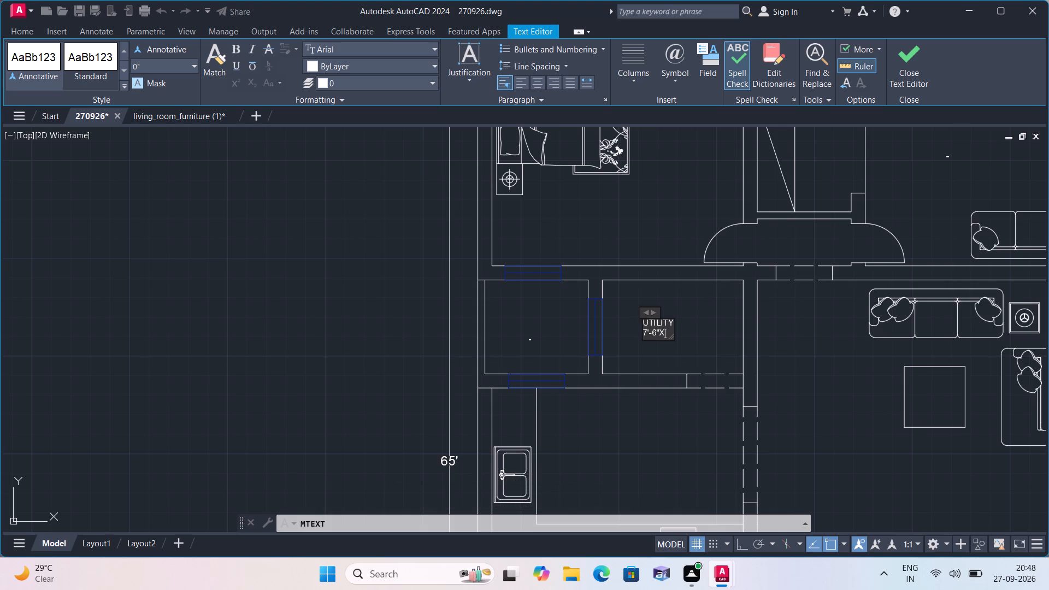
{"action": "type", "text": "5'-0\""}
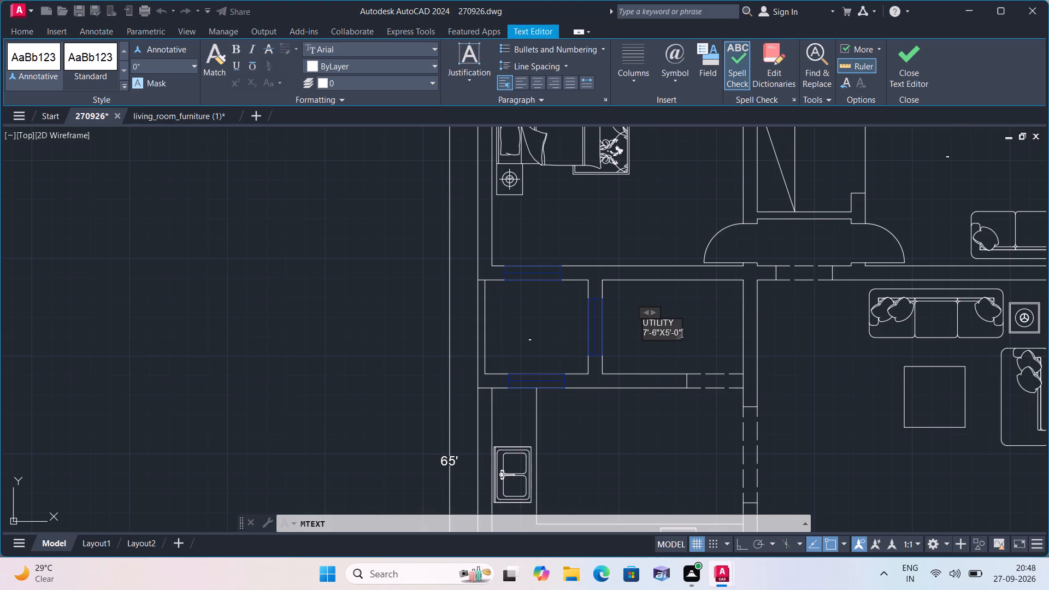
{"action": "left_click", "coordinate": [643, 330]}
{"action": "left_click", "coordinate": [638, 357]}
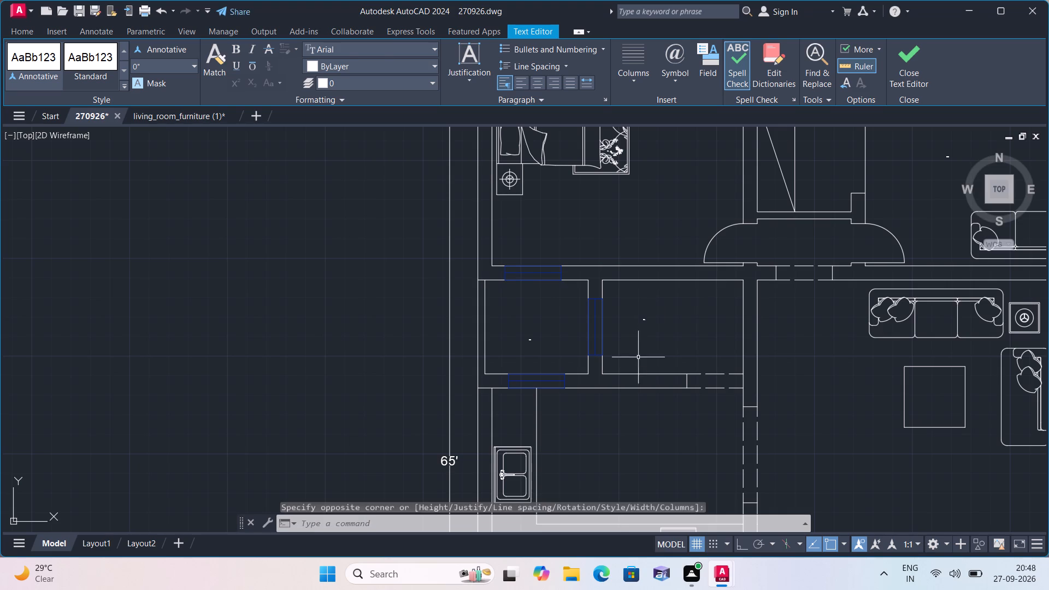
Add a multiline text label reading OPRN KITCHEN with 13'-0"X9'-3" on its second line in the kitchen.
{"action": "middle_click_drag", "start_coordinate": [604, 410], "coordinate": [551, 321]}
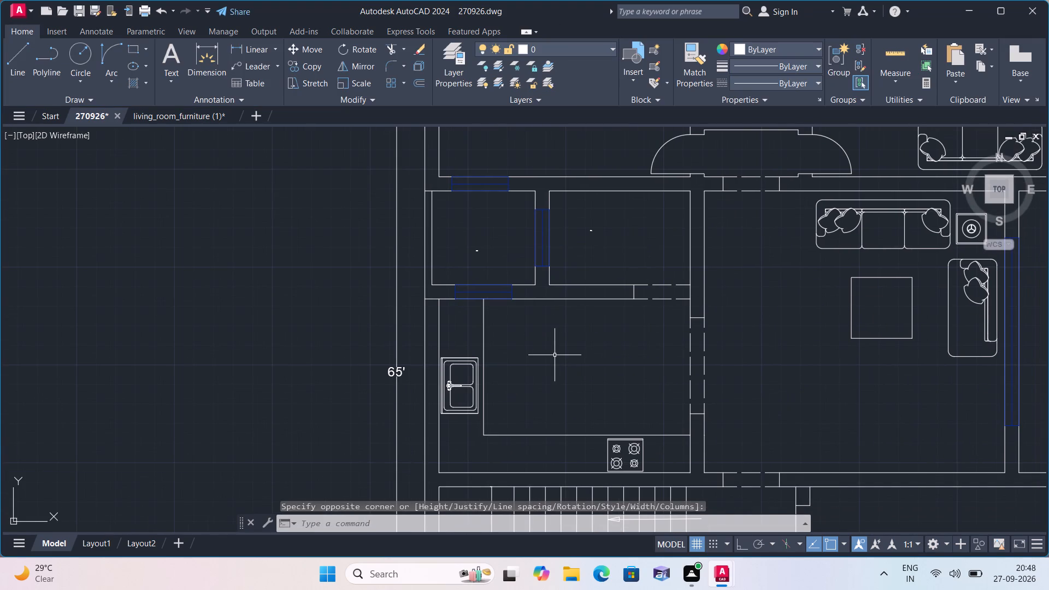
{"action": "key", "text": "space"}
{"action": "triple_click", "coordinate": [555, 355]}
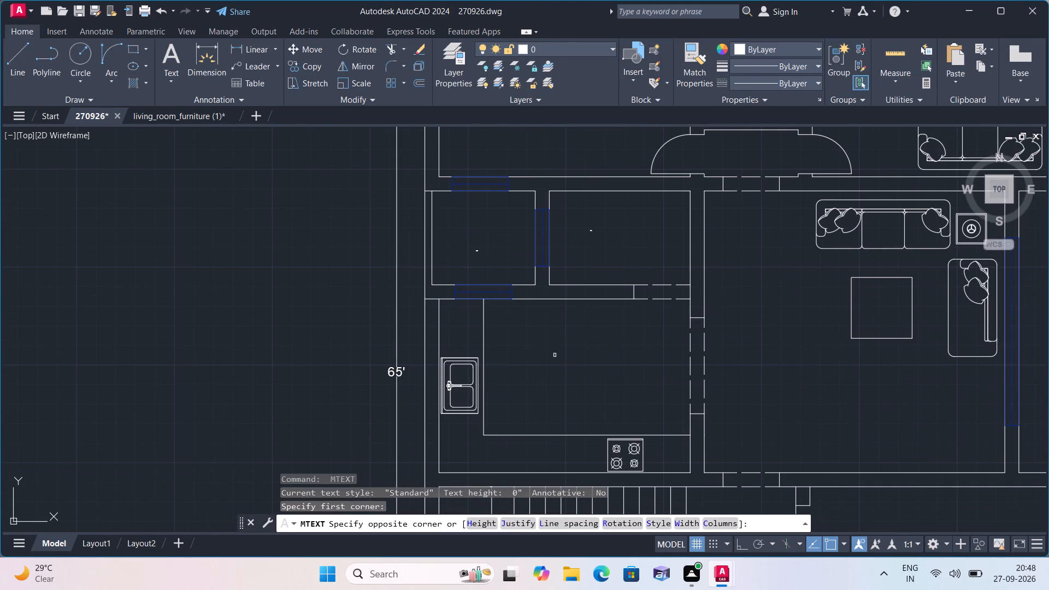
{"action": "type", "text": "OP"}
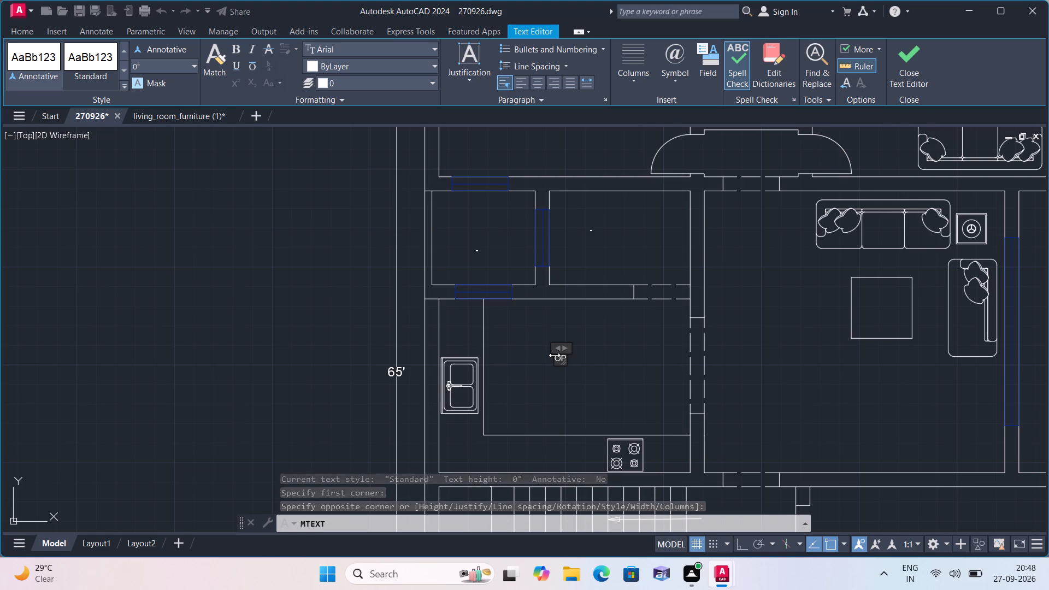
{"action": "type", "text": "RN KITCHEN"}
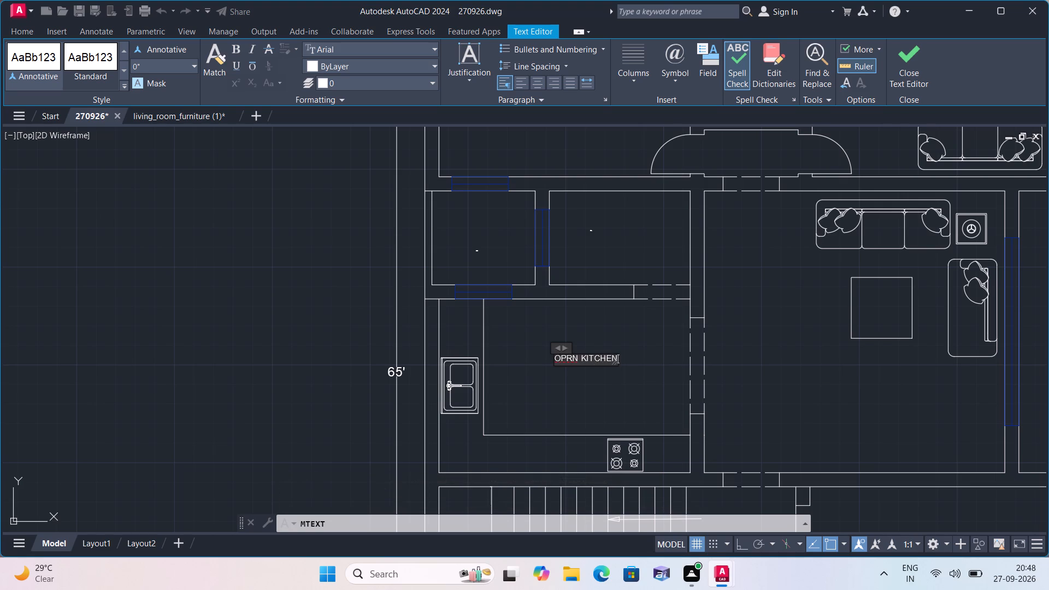
{"action": "key", "text": "Return"}
{"action": "type", "text": "13'-0\"X"}
{"action": "type", "text": "9'-3\""}
{"action": "left_click", "coordinate": [552, 380]}
Add a multiline text label reading UP at the tail of the staircase direction arrow.
{"action": "scroll", "coordinate": [552, 380], "scroll_direction": "down", "scroll_amount": 1}
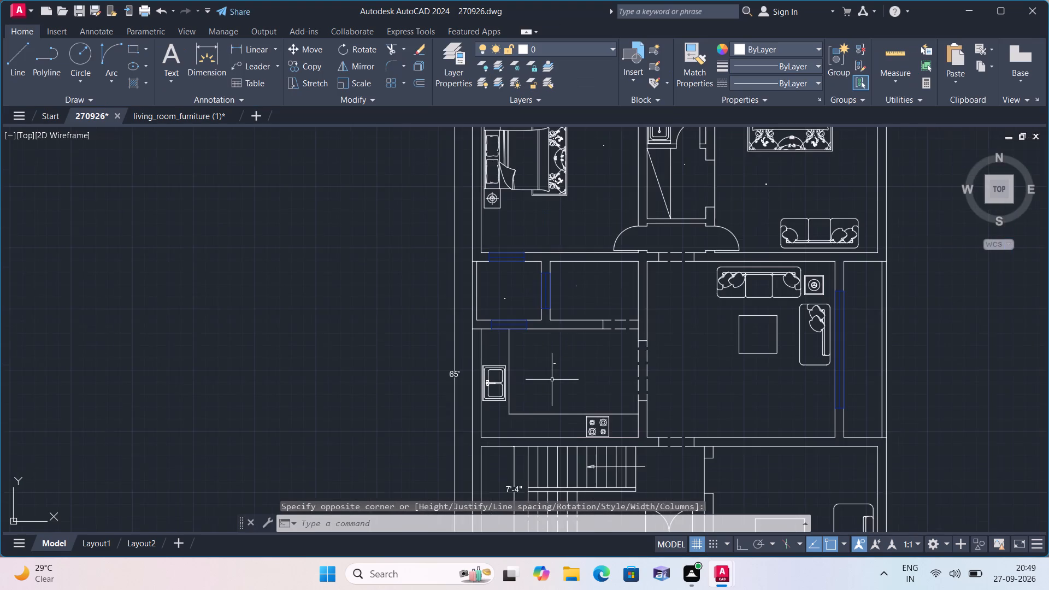
{"action": "middle_click_drag", "start_coordinate": [535, 370], "coordinate": [481, 315]}
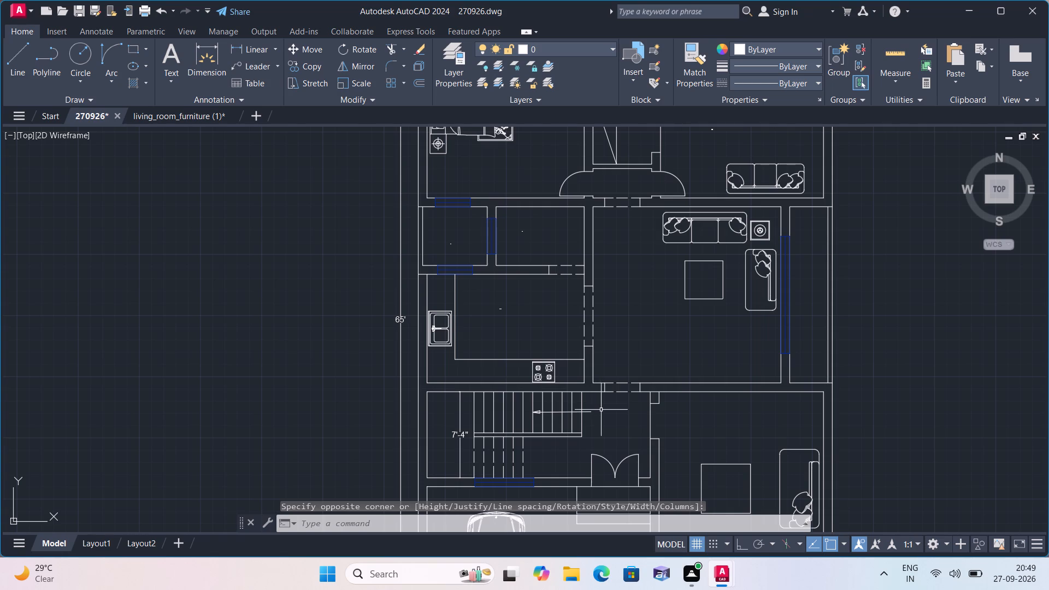
{"action": "key", "text": "space"}
{"action": "left_click", "coordinate": [601, 415]}
{"action": "triple_click", "coordinate": [601, 415]}
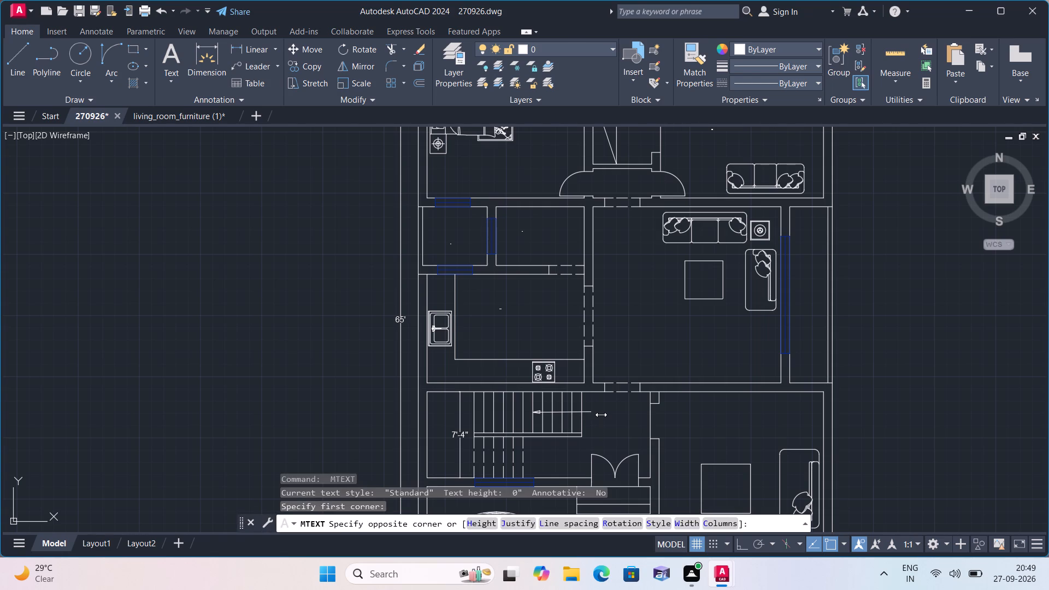
{"action": "type", "text": "UP"}
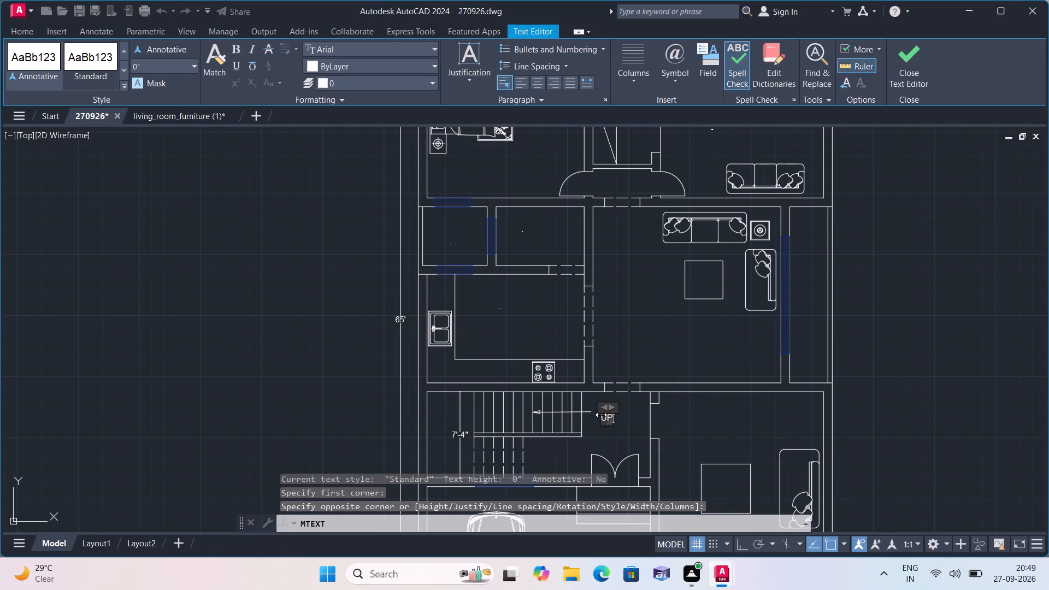
{"action": "left_click", "coordinate": [615, 467]}
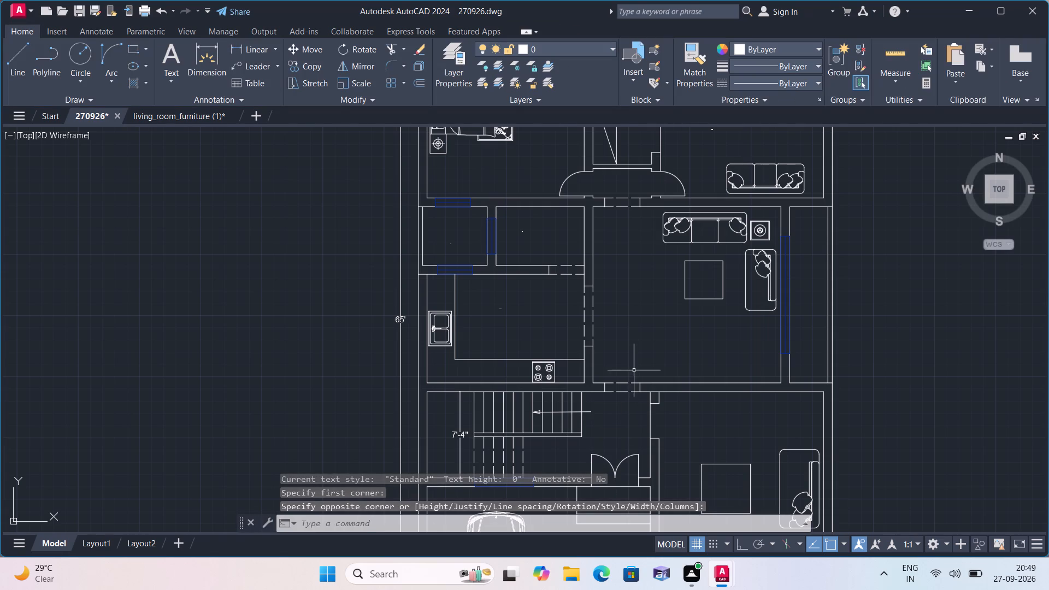
Add a multiline text label reading LIVING HALL with 16'-0"X15'-0" on its second line in the room beside the kitchen.
{"action": "key", "text": "space"}
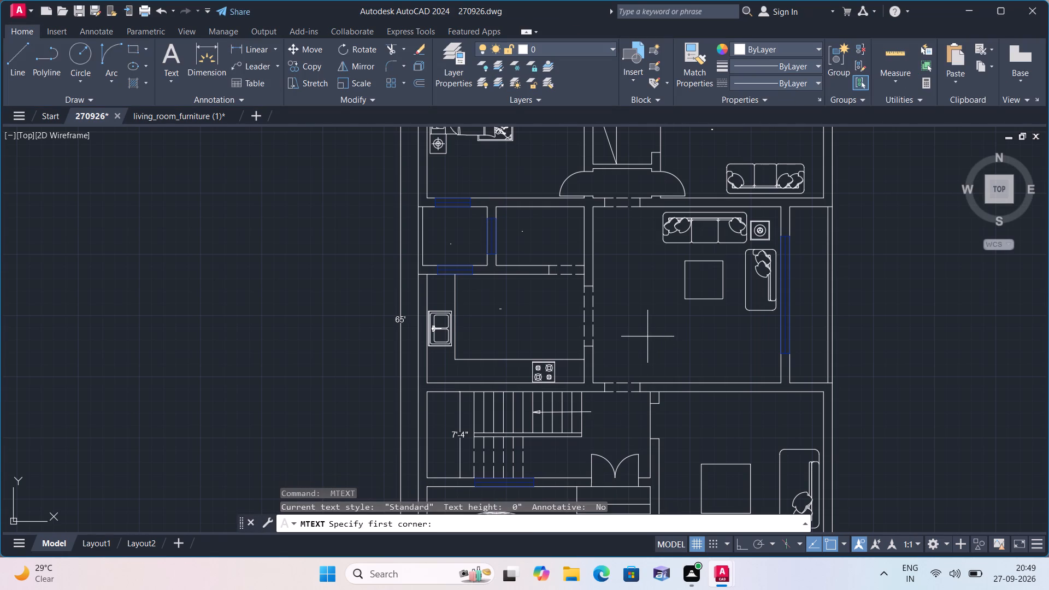
{"action": "triple_click", "coordinate": [647, 337]}
{"action": "type", "text": "LI"}
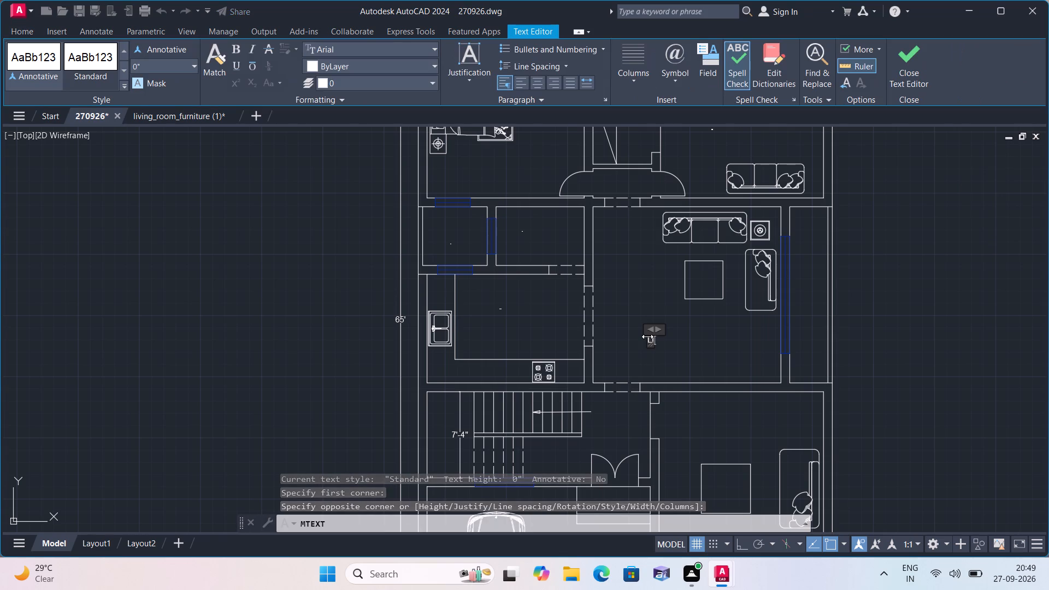
{"action": "type", "text": "VING HALL"}
{"action": "key", "text": "Return"}
{"action": "type", "text": "16'-0\"X"}
{"action": "type", "text": "15'-0\""}
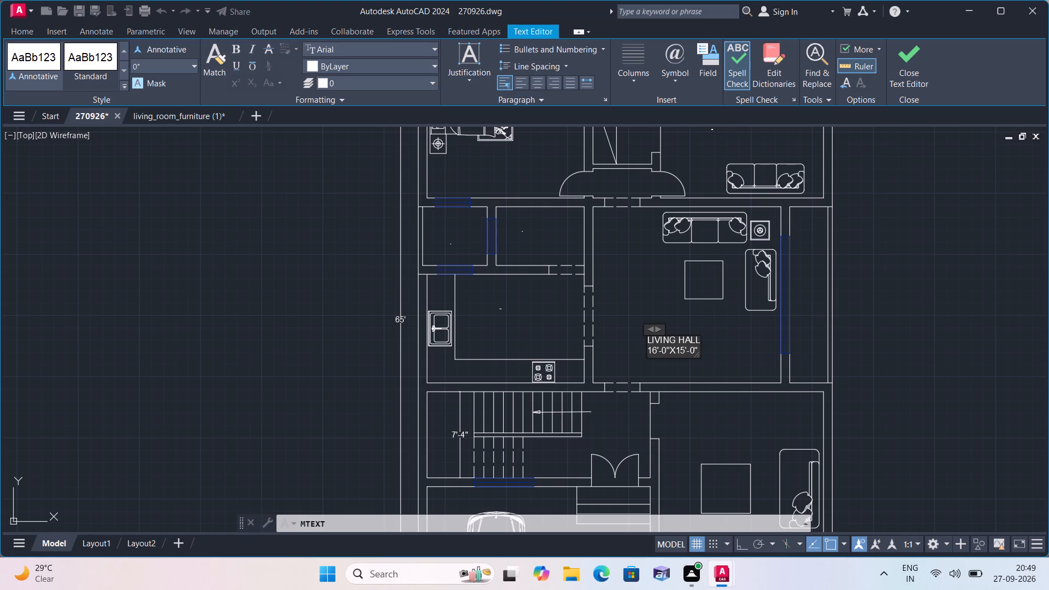
{"action": "left_click", "coordinate": [644, 285]}
Add a multiline text label reading DRAWING with 14'-0"X16'-0" on its second line in the furnished room above the green hatched area.
{"action": "scroll", "coordinate": [647, 297], "scroll_direction": "down", "scroll_amount": 1}
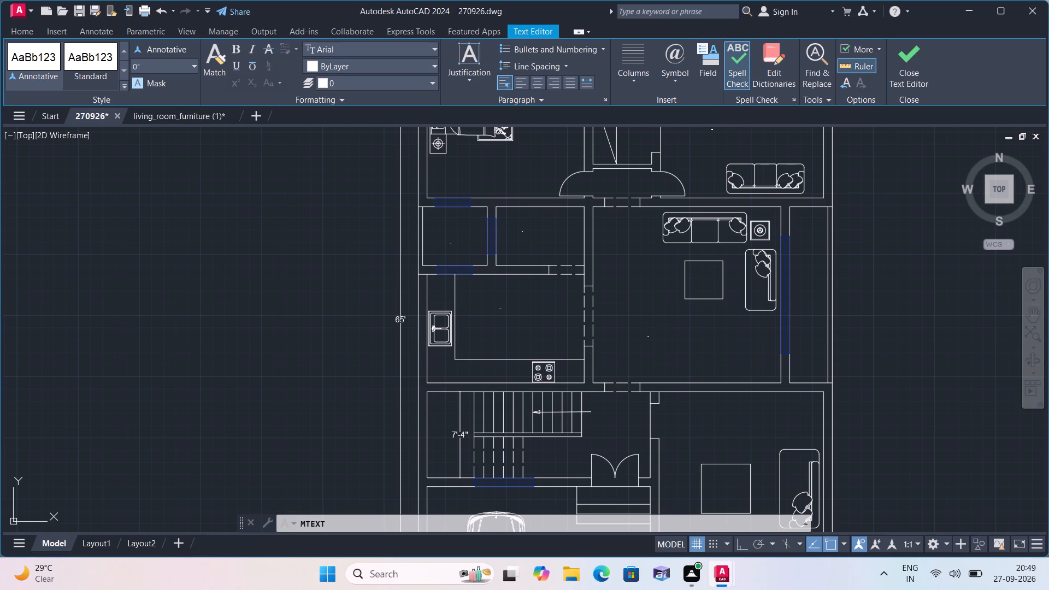
{"action": "middle_click_drag", "start_coordinate": [686, 370], "coordinate": [626, 327]}
{"action": "scroll", "coordinate": [635, 333], "scroll_direction": "down", "scroll_amount": 1}
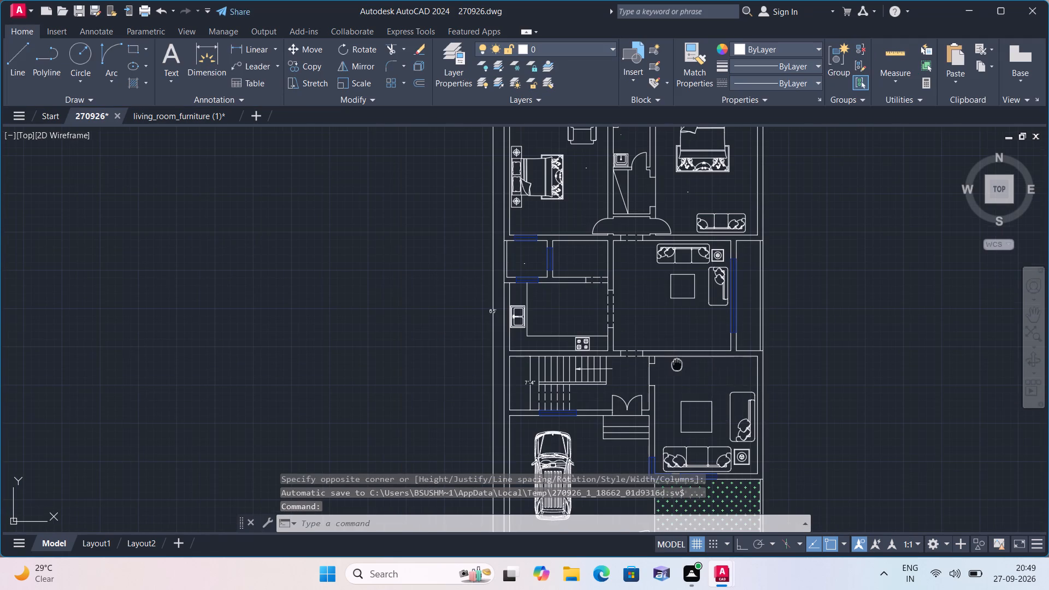
{"action": "middle_click_drag", "start_coordinate": [626, 327], "coordinate": [625, 326]}
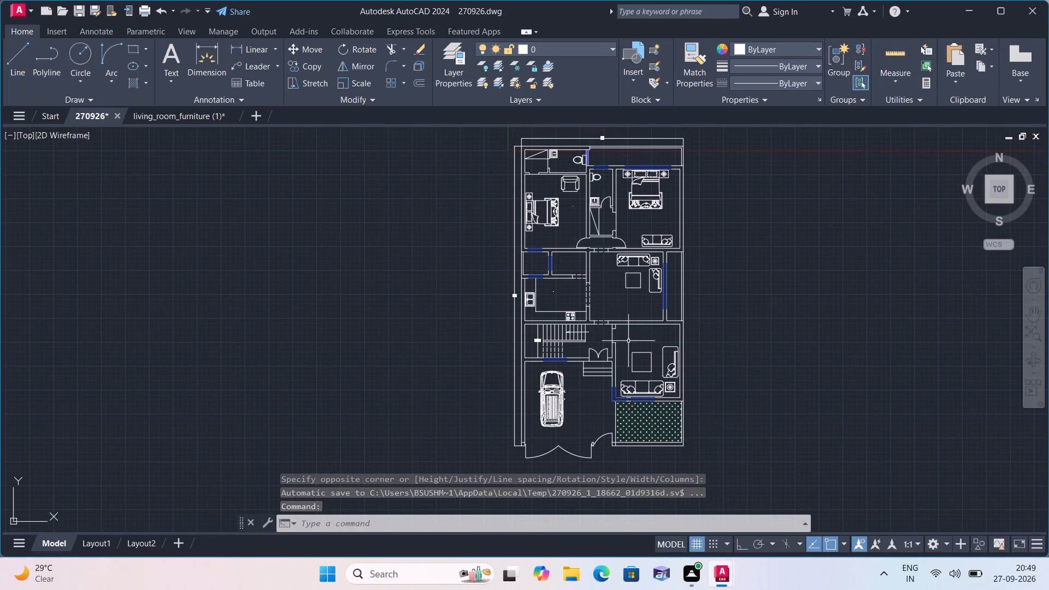
{"action": "key", "text": "space"}
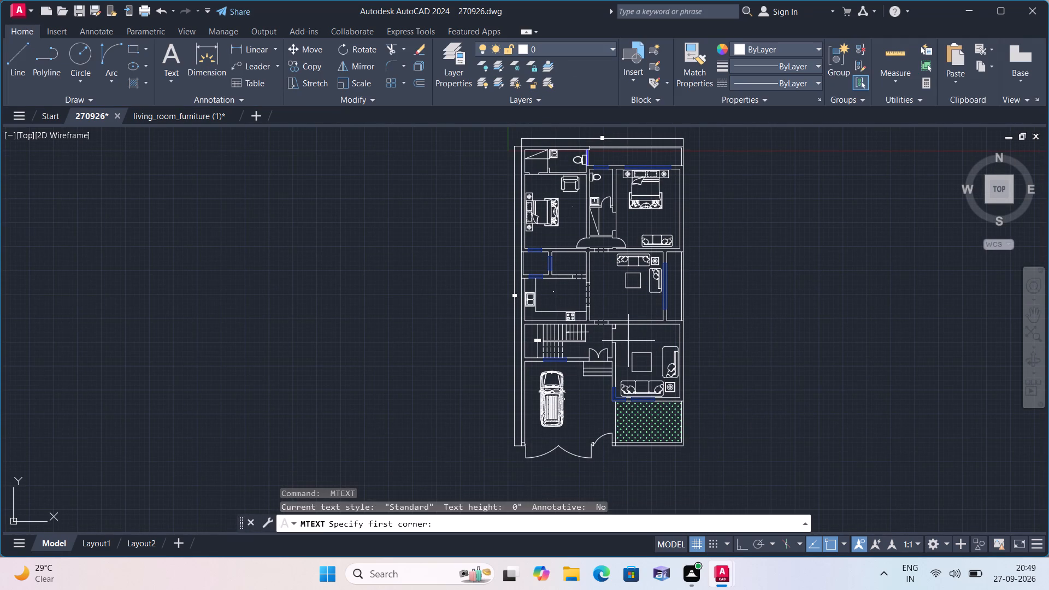
{"action": "triple_click", "coordinate": [628, 341]}
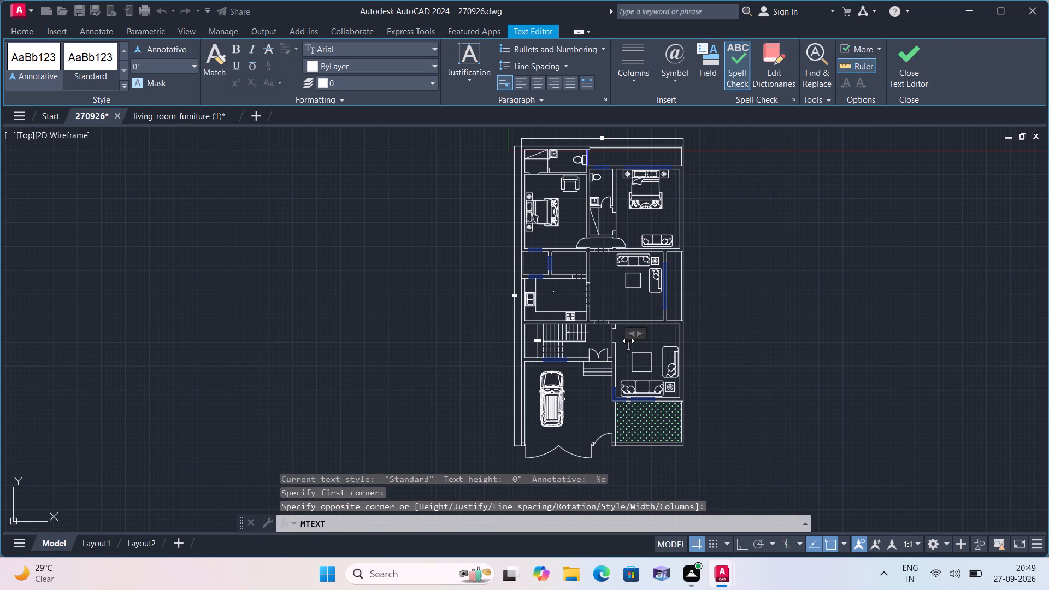
{"action": "type", "text": "DRAWING"}
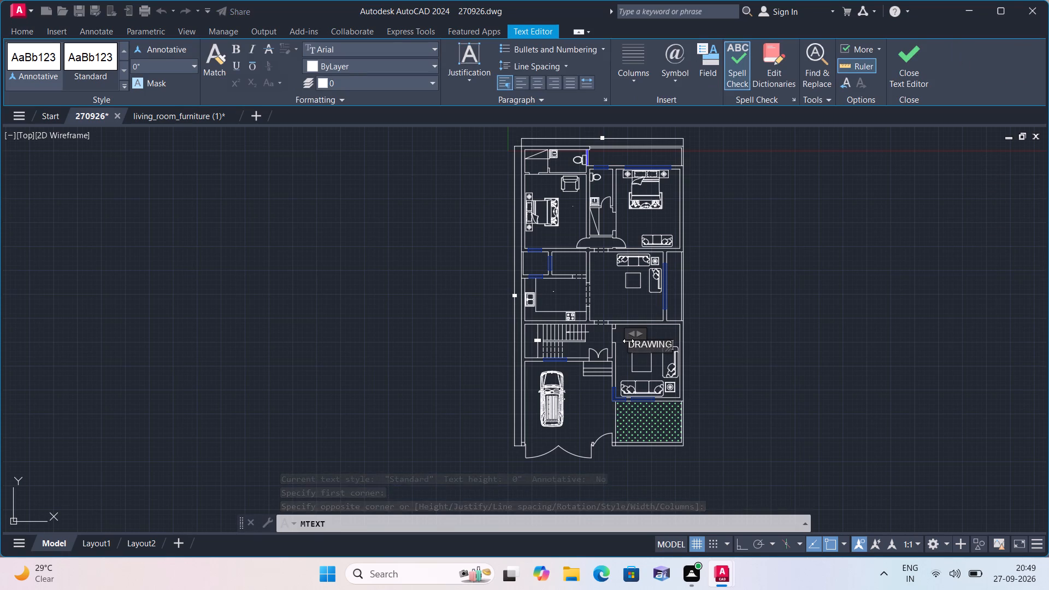
{"action": "key", "text": "Return"}
{"action": "type", "text": "14'-0"}
{"action": "key", "text": "shift+quotedbl"}
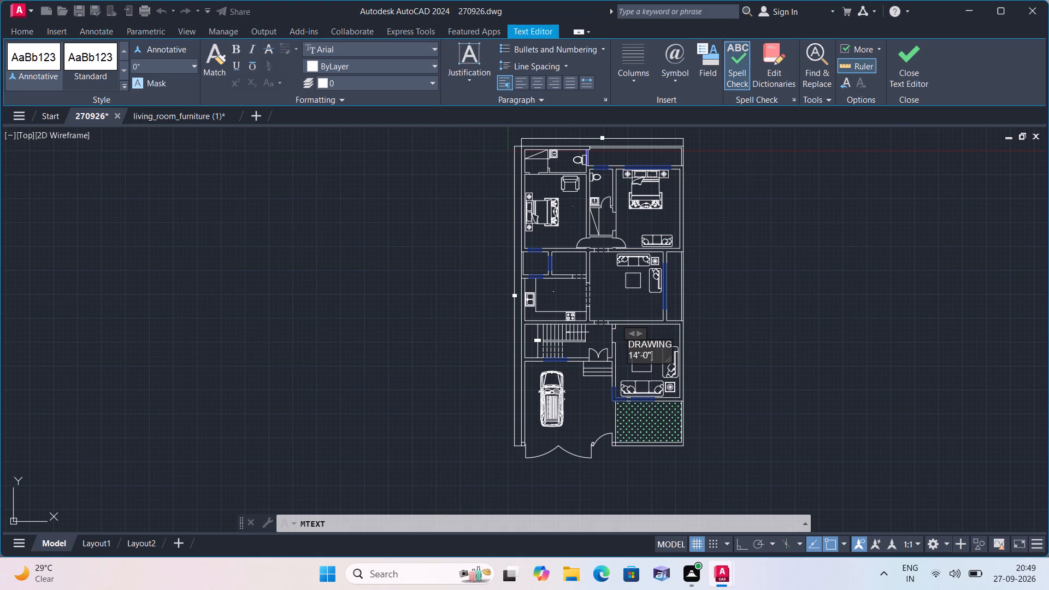
{"action": "key", "text": "x"}
{"action": "type", "text": "16'-0\""}
{"action": "left_click", "coordinate": [620, 364]}
Add a multiline text label reading CAR PORCH with 18'-9"X18'-0" on its second line beside the parked car.
{"action": "scroll", "coordinate": [620, 365], "scroll_direction": "down", "scroll_amount": 1}
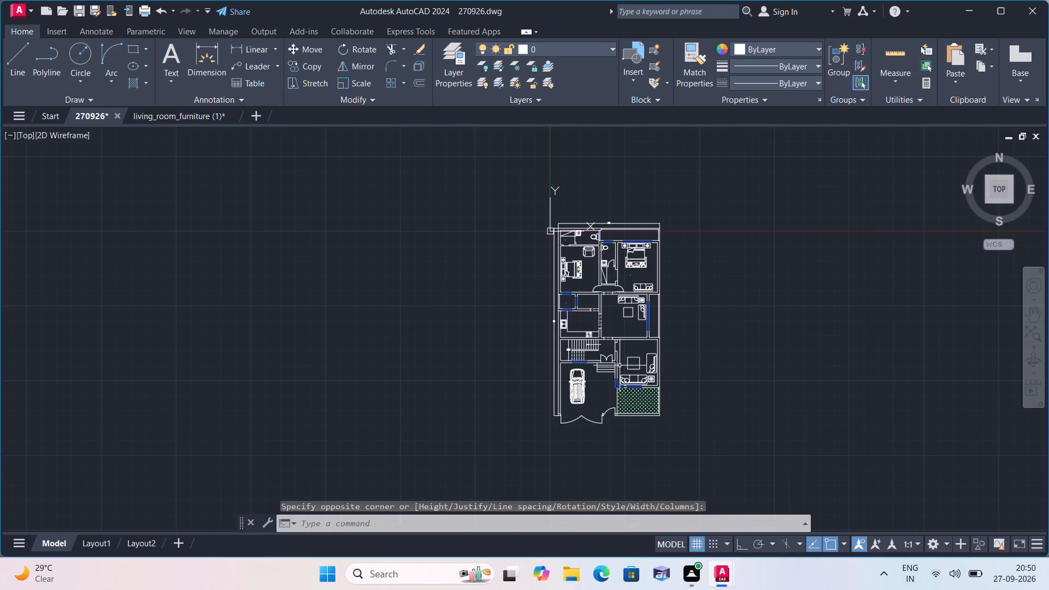
{"action": "scroll", "coordinate": [590, 396], "scroll_direction": "up", "scroll_amount": 3}
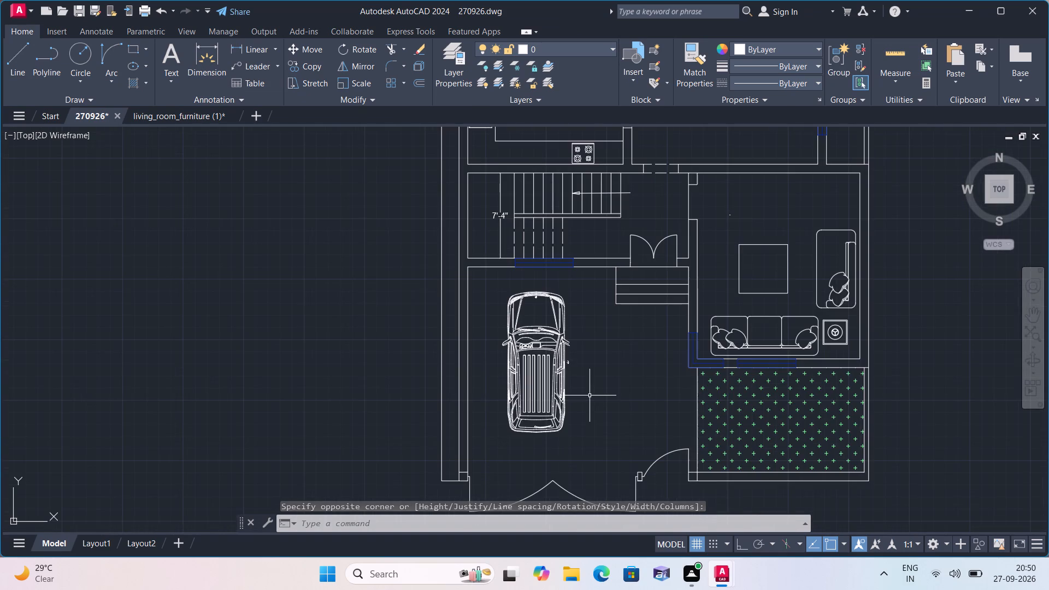
{"action": "key", "text": "space"}
{"action": "scroll", "coordinate": [590, 396], "scroll_direction": "up", "scroll_amount": 1}
{"action": "triple_click", "coordinate": [590, 396]}
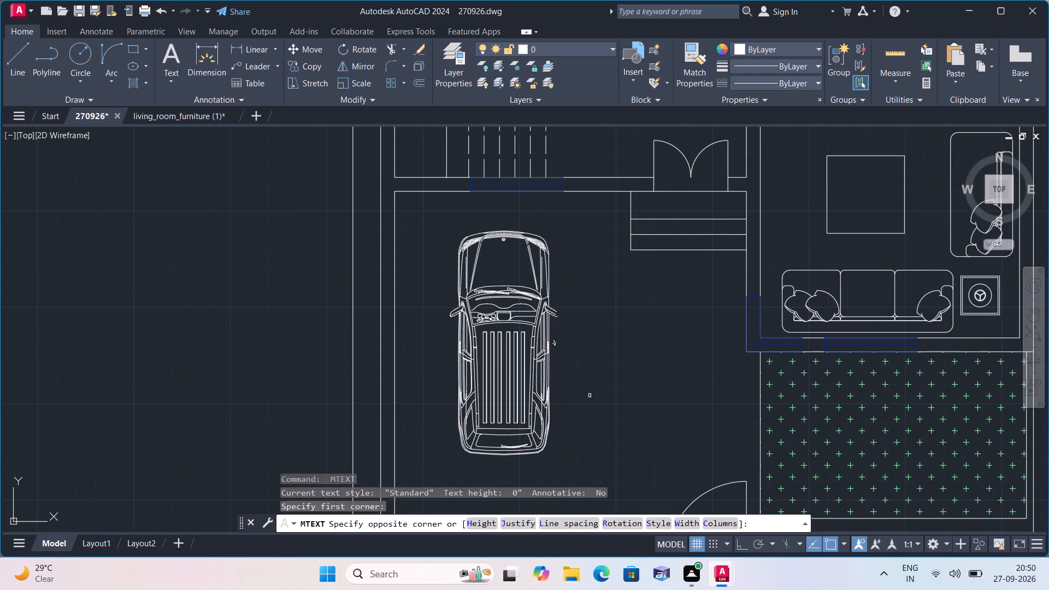
{"action": "left_click", "coordinate": [590, 396]}
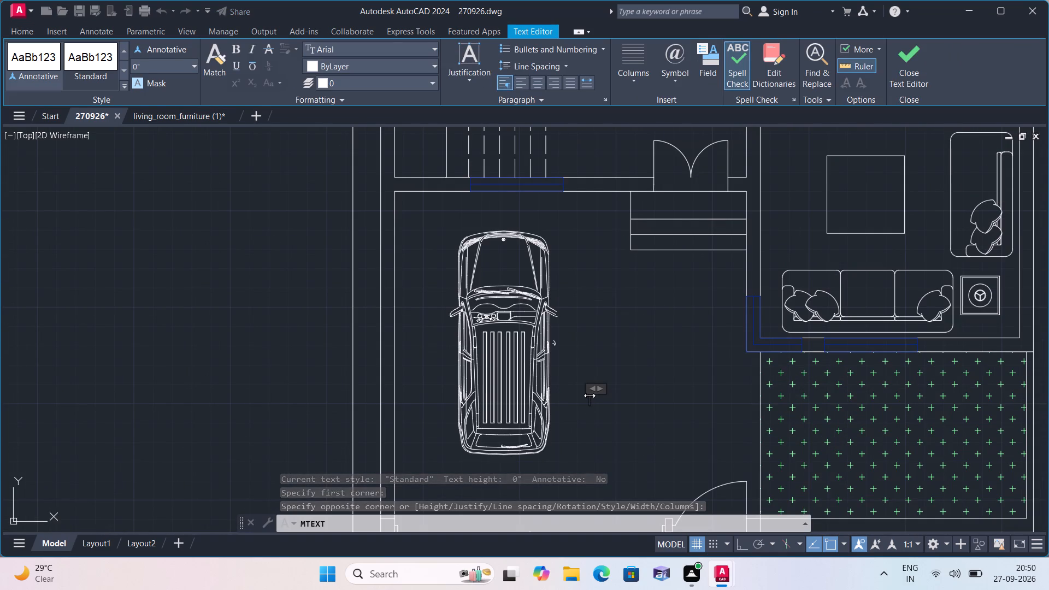
{"action": "type", "text": "CAR"}
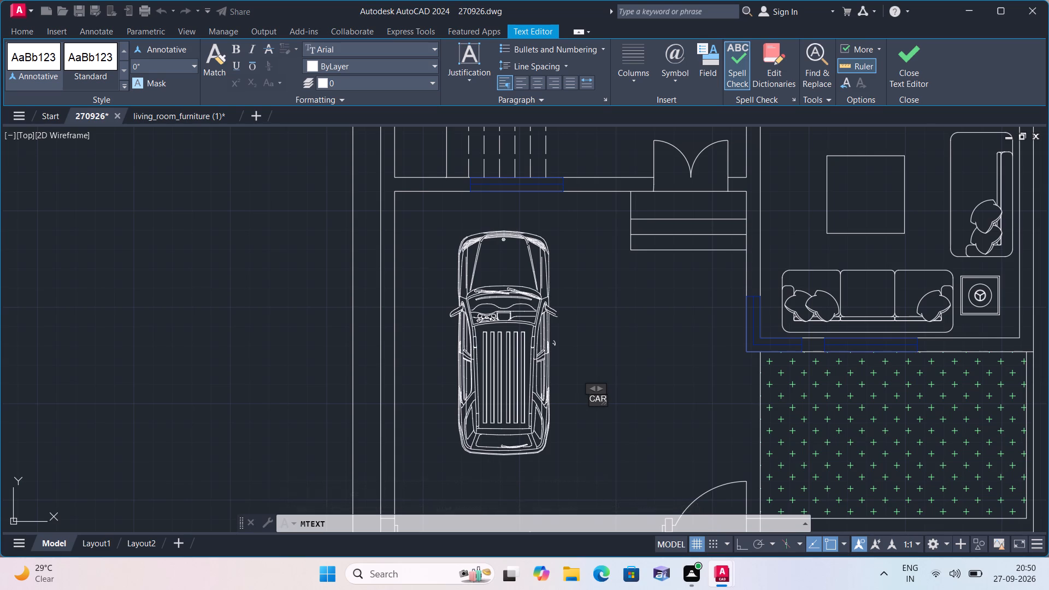
{"action": "key", "text": "space"}
{"action": "type", "text": "PORCH"}
{"action": "key", "text": "Return"}
{"action": "type", "text": "18'"}
{"action": "type", "text": "-9\""}
{"action": "key", "text": "x"}
{"action": "type", "text": "18'-0\""}
{"action": "left_click", "coordinate": [602, 363]}
Move the stray curved piece beside the car onto the open end of its right side mirror, joining endpoint to endpoint.
{"action": "scroll", "coordinate": [602, 363], "scroll_direction": "up", "scroll_amount": 2}
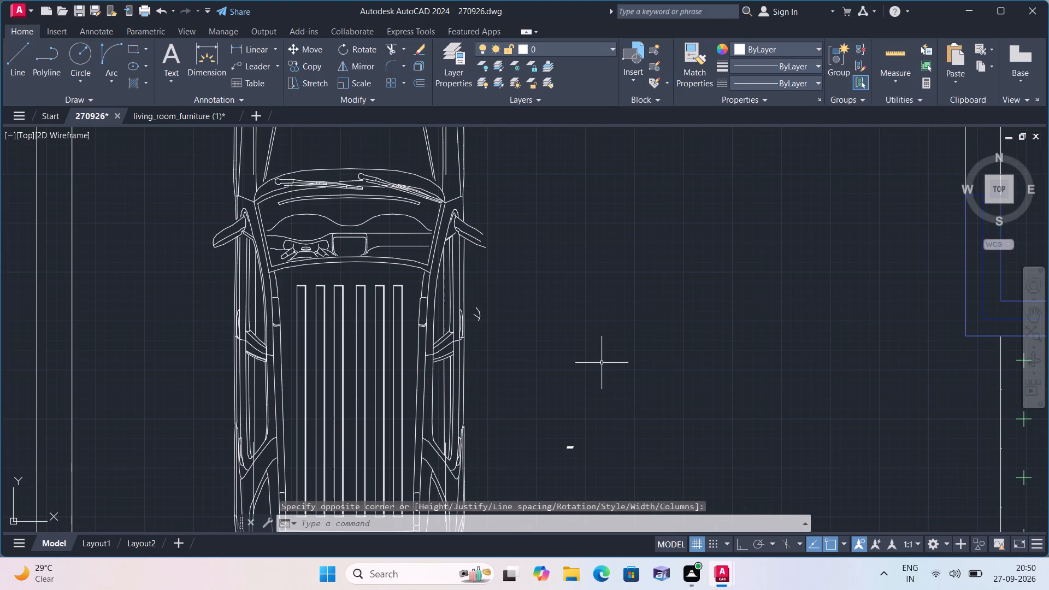
{"action": "scroll", "coordinate": [536, 312], "scroll_direction": "up", "scroll_amount": 2}
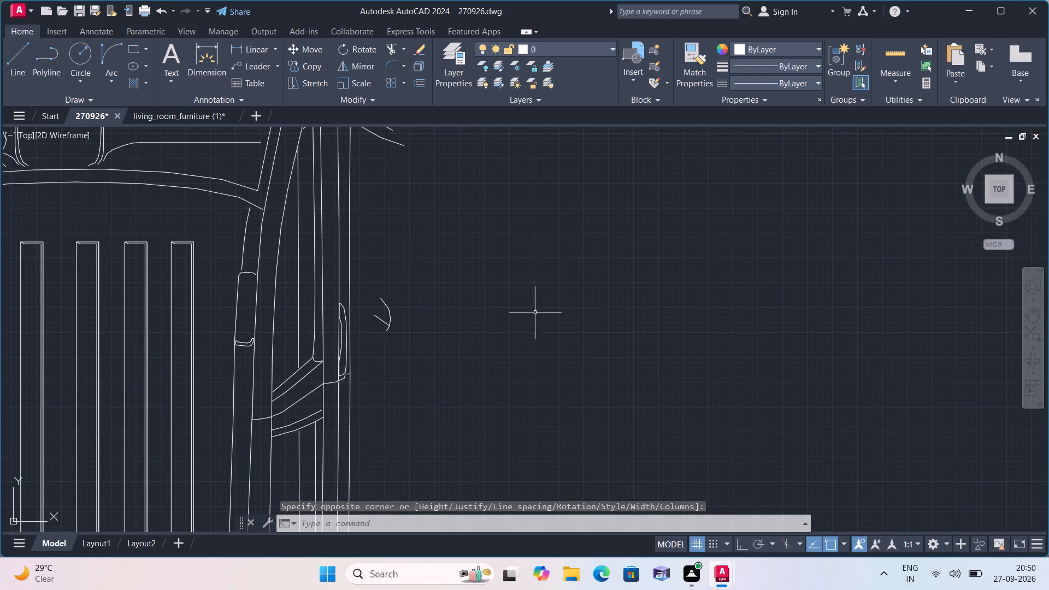
{"action": "scroll", "coordinate": [430, 359], "scroll_direction": "up", "scroll_amount": 1}
{"action": "left_click_drag", "start_coordinate": [398, 365], "coordinate": [384, 346]}
{"action": "left_click", "coordinate": [334, 241]}
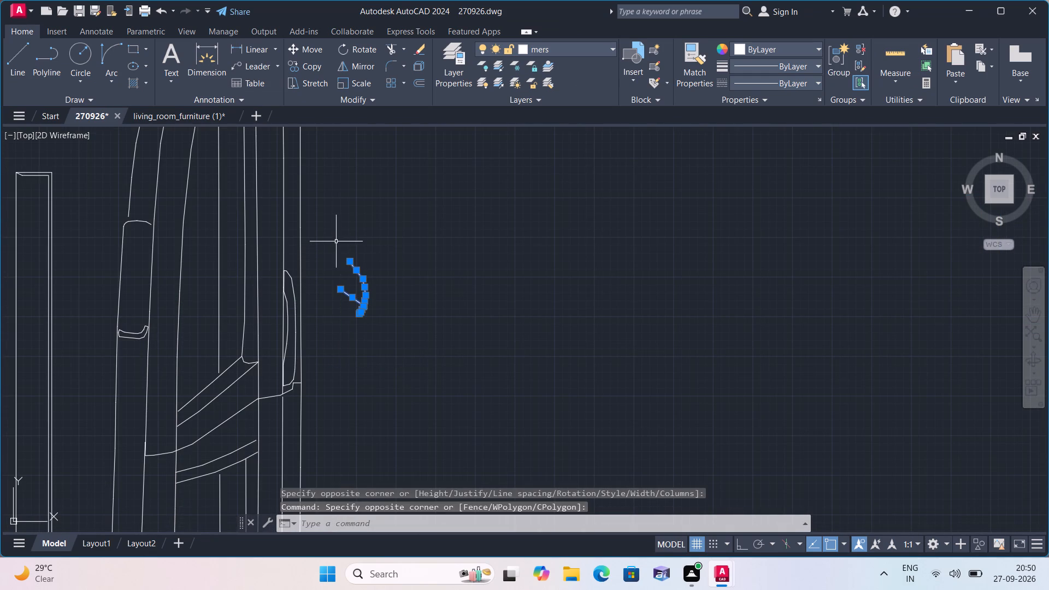
{"action": "left_click", "coordinate": [308, 49]}
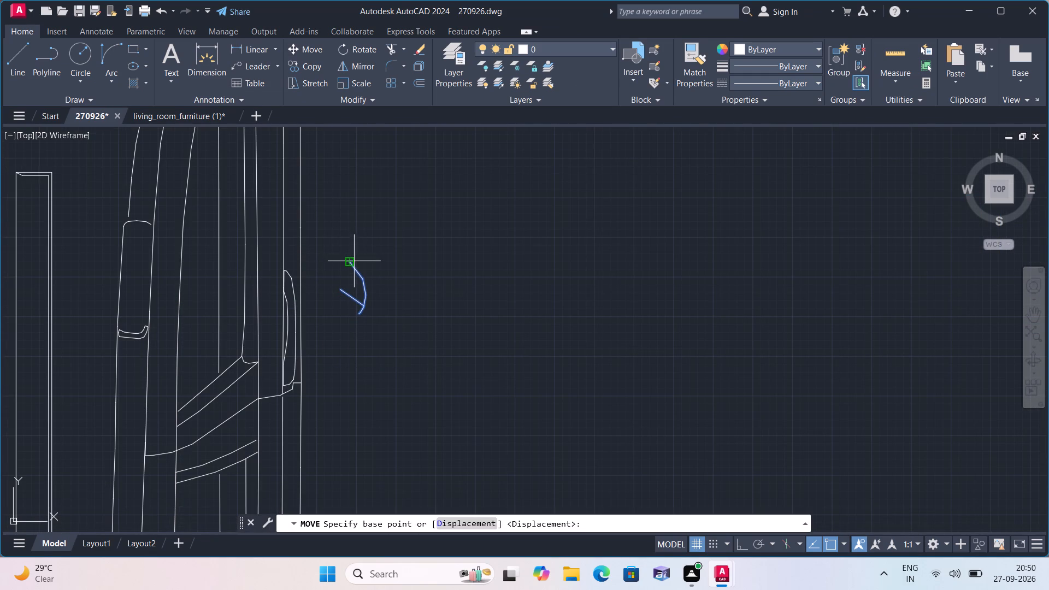
{"action": "left_click", "coordinate": [350, 259]}
{"action": "scroll", "coordinate": [355, 232], "scroll_direction": "down", "scroll_amount": 1}
{"action": "middle_click_drag", "start_coordinate": [361, 226], "coordinate": [445, 358]}
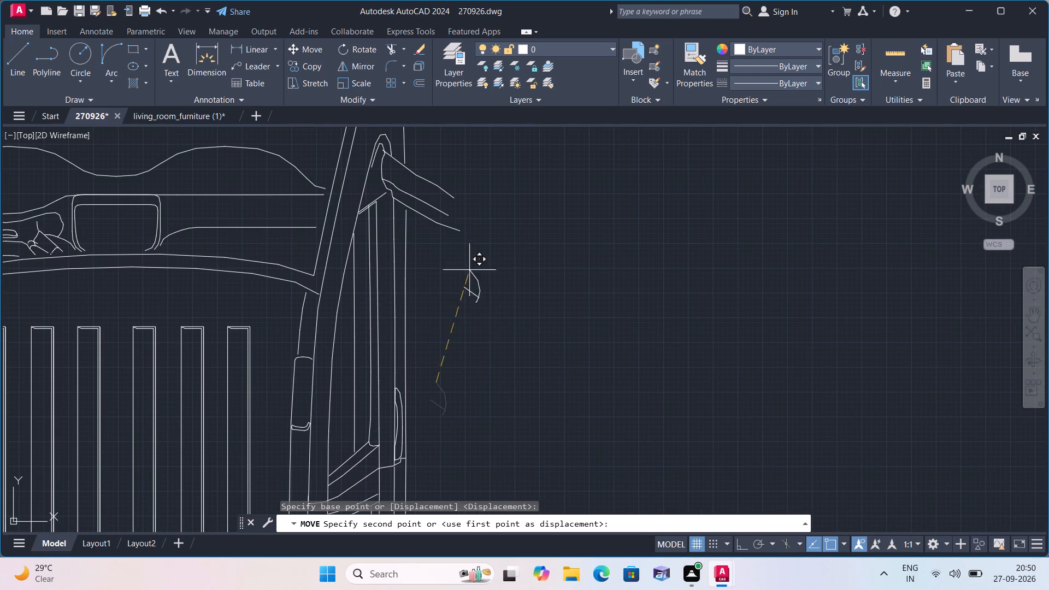
{"action": "scroll", "coordinate": [450, 205], "scroll_direction": "up", "scroll_amount": 2}
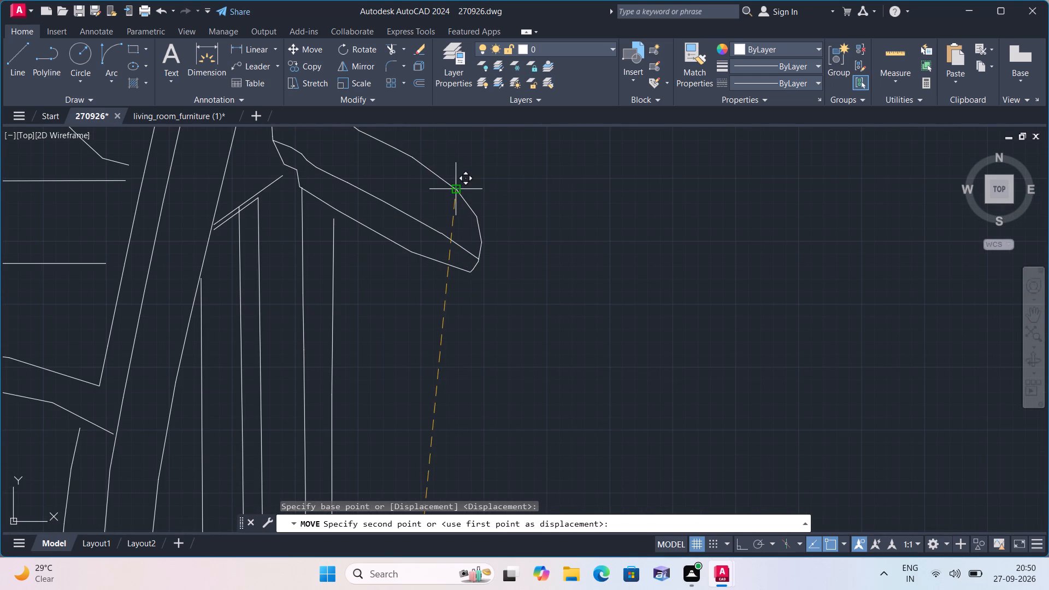
{"action": "left_click", "coordinate": [457, 189]}
Inspect the parked car's repaired mirror and rear-end linework for stray pieces.
{"action": "scroll", "coordinate": [488, 240], "scroll_direction": "down", "scroll_amount": 5}
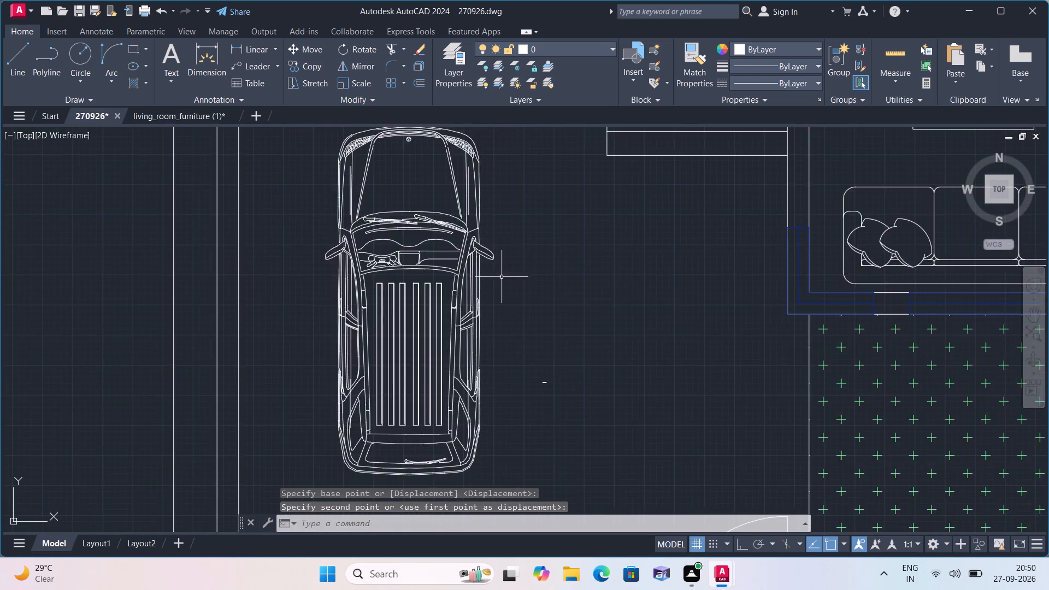
{"action": "scroll", "coordinate": [502, 278], "scroll_direction": "down", "scroll_amount": 1}
{"action": "middle_click_drag", "start_coordinate": [577, 292], "coordinate": [499, 249]}
{"action": "scroll", "coordinate": [400, 380], "scroll_direction": "up", "scroll_amount": 1}
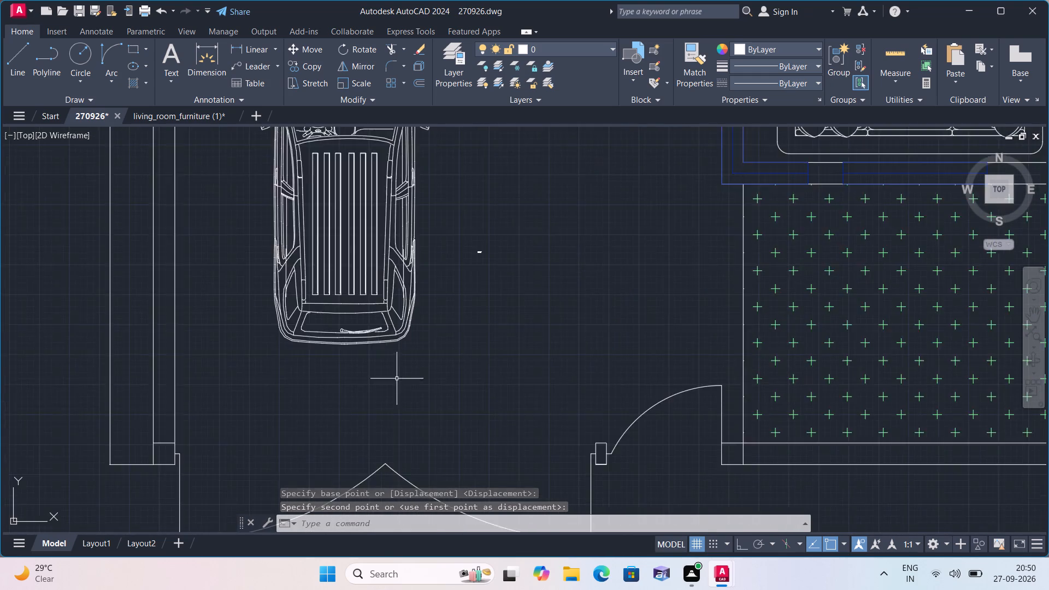
{"action": "scroll", "coordinate": [394, 376], "scroll_direction": "up", "scroll_amount": 1}
{"action": "scroll", "coordinate": [321, 317], "scroll_direction": "up", "scroll_amount": 3}
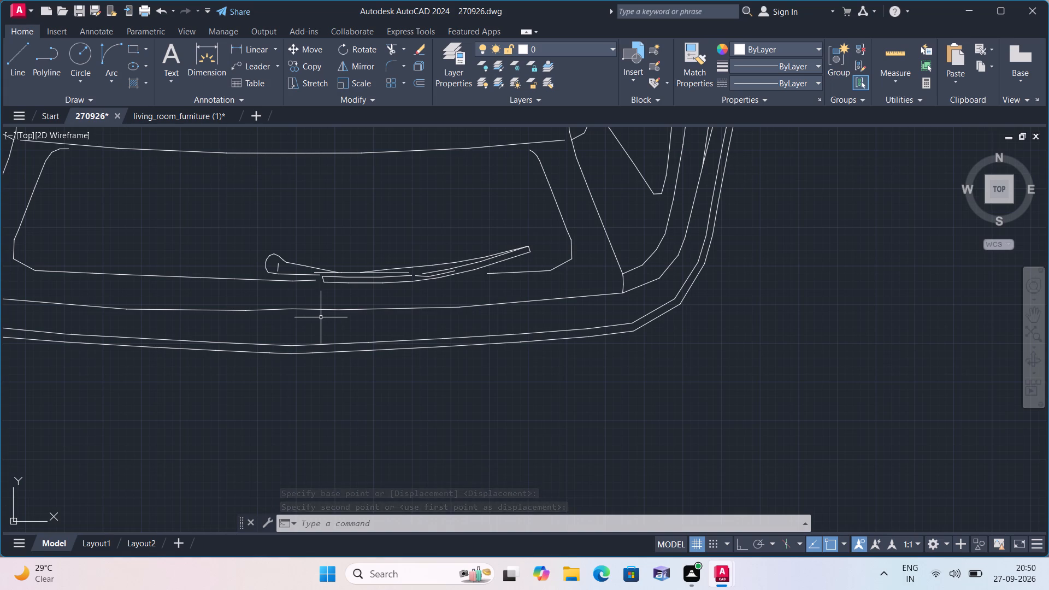
{"action": "scroll", "coordinate": [321, 317], "scroll_direction": "down", "scroll_amount": 5}
Add a multiline text label reading FRONT LAWN with 14'-6"X9'-0" on its second line in the green hatched area.
{"action": "middle_click_drag", "start_coordinate": [450, 320], "coordinate": [450, 322]}
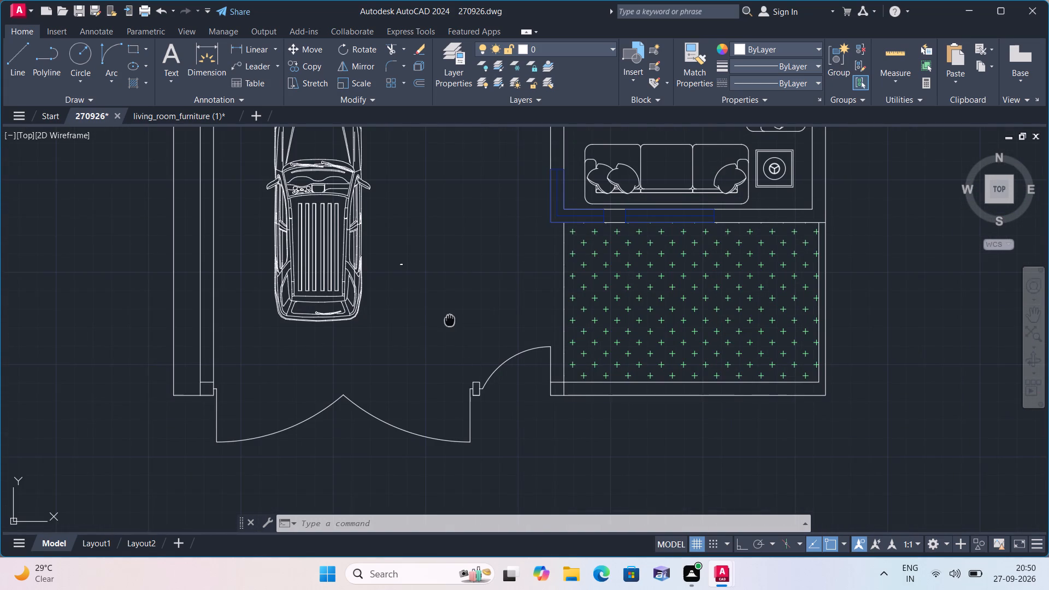
{"action": "middle_click_drag", "start_coordinate": [450, 322], "coordinate": [430, 335]}
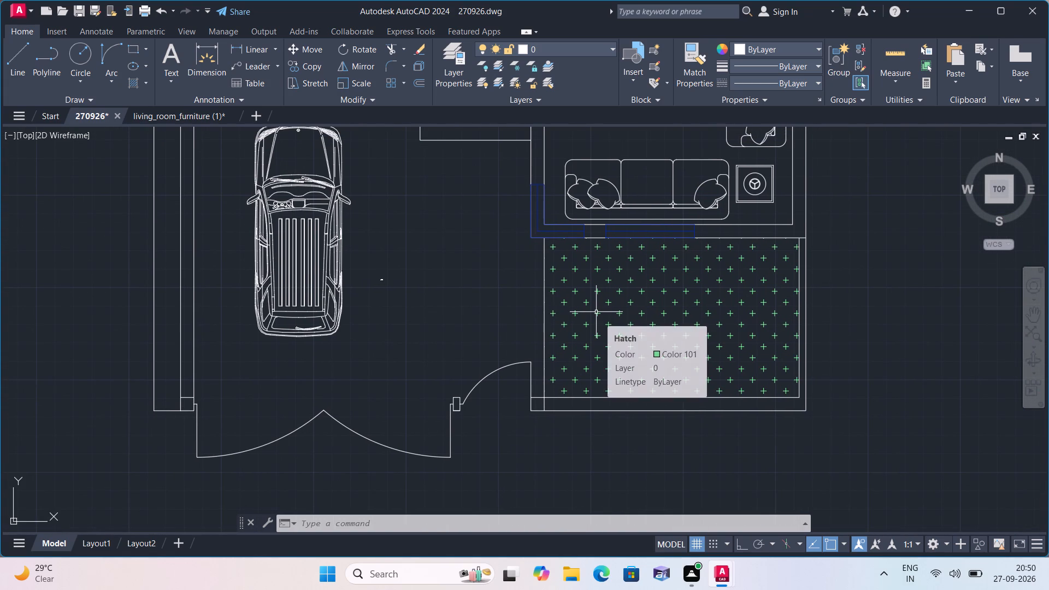
{"action": "type", "text": "MT"}
{"action": "key", "text": "space"}
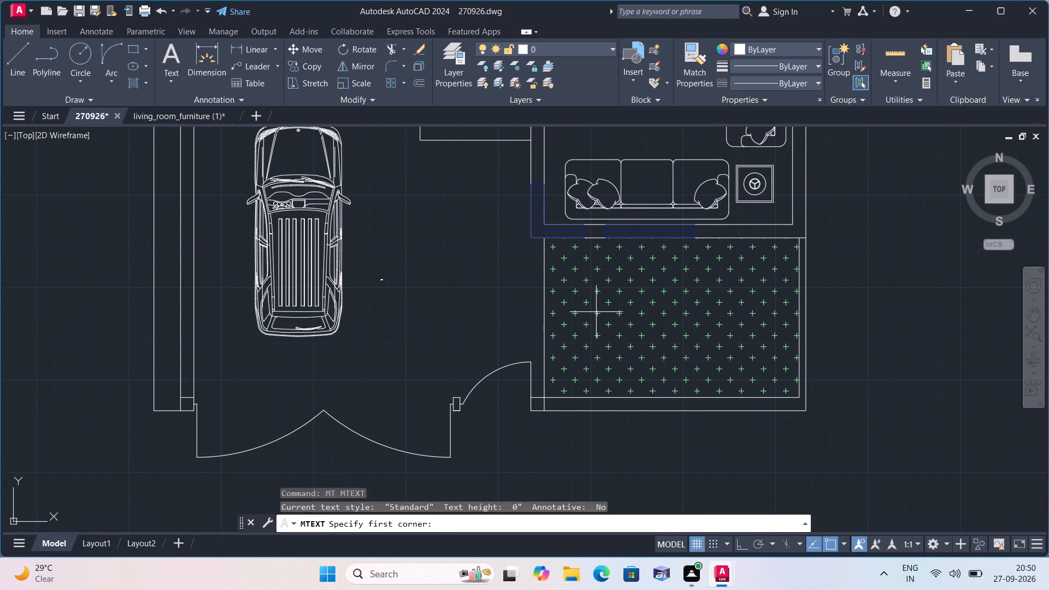
{"action": "triple_click", "coordinate": [607, 316]}
{"action": "left_click", "coordinate": [607, 316]}
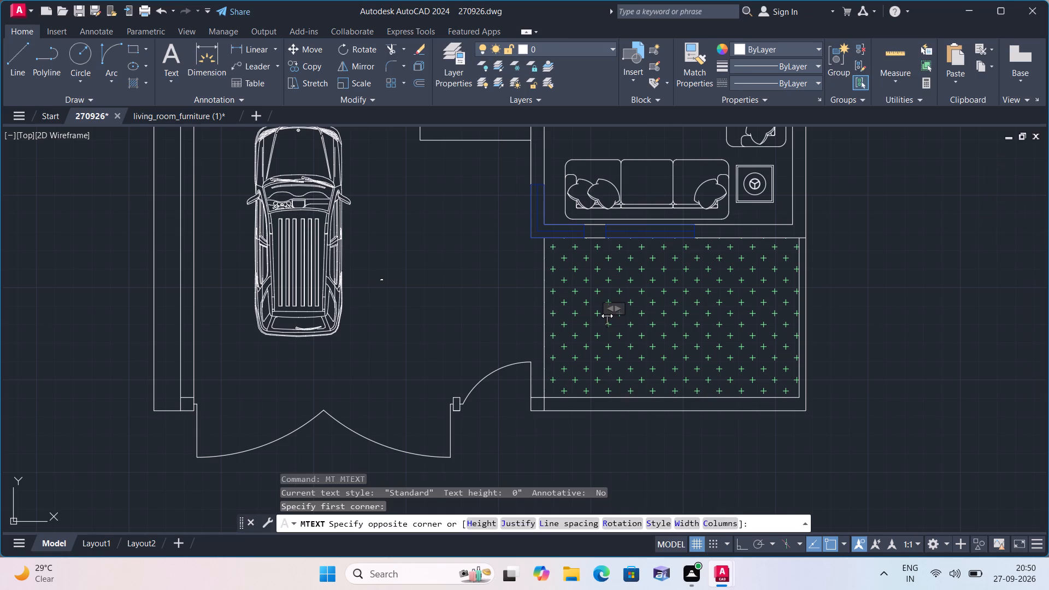
{"action": "type", "text": "FRONT"}
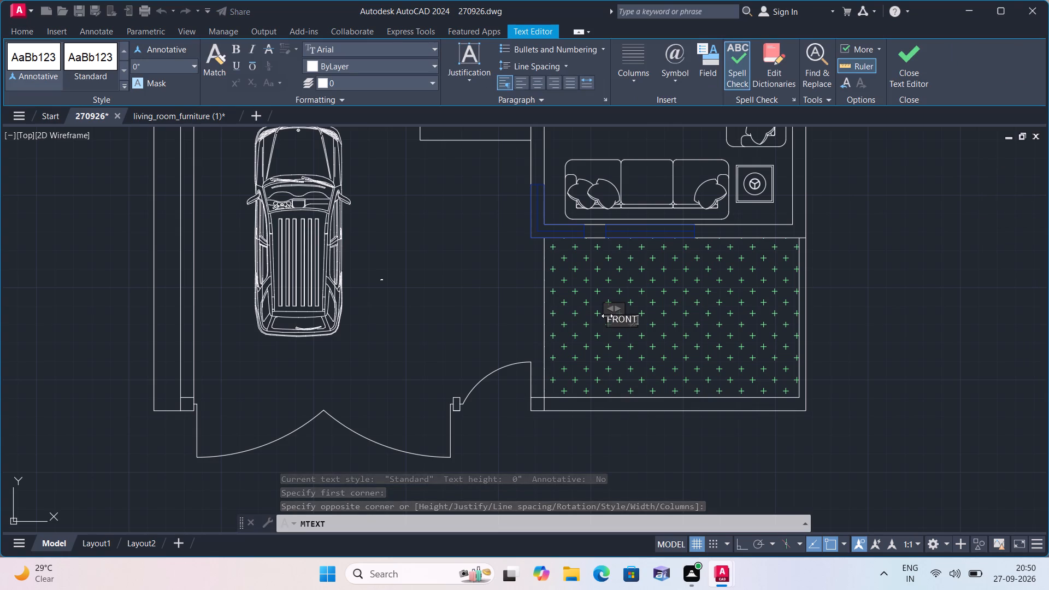
{"action": "key", "text": "space"}
{"action": "type", "text": "LAWN"}
{"action": "key", "text": "Return"}
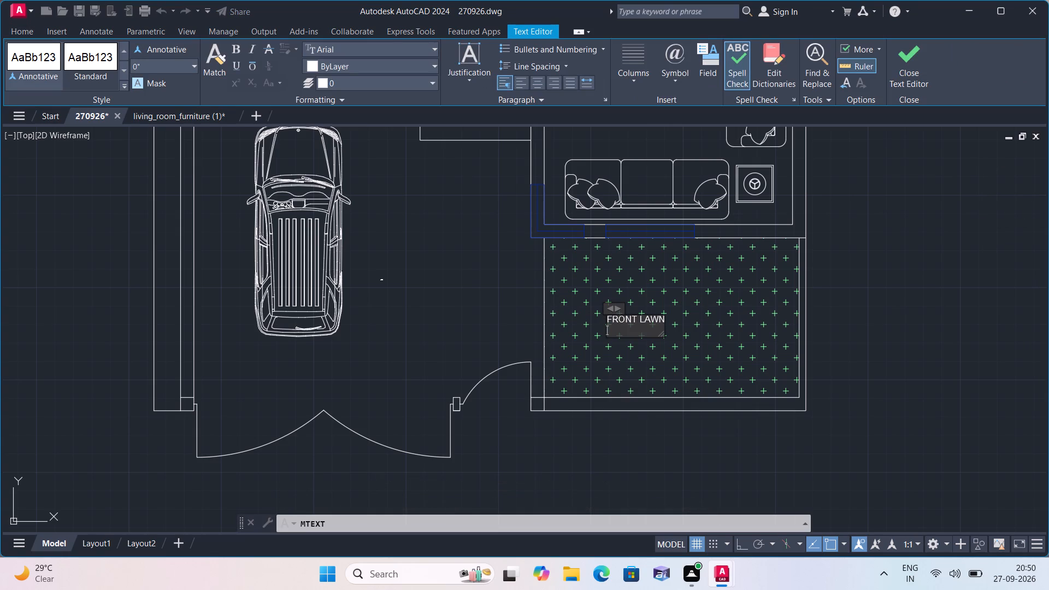
{"action": "key", "text": "1"}
{"action": "type", "text": "4'-6\""}
{"action": "key", "text": "x"}
{"action": "type", "text": "9'-0\""}
{"action": "left_click", "coordinate": [638, 310]}
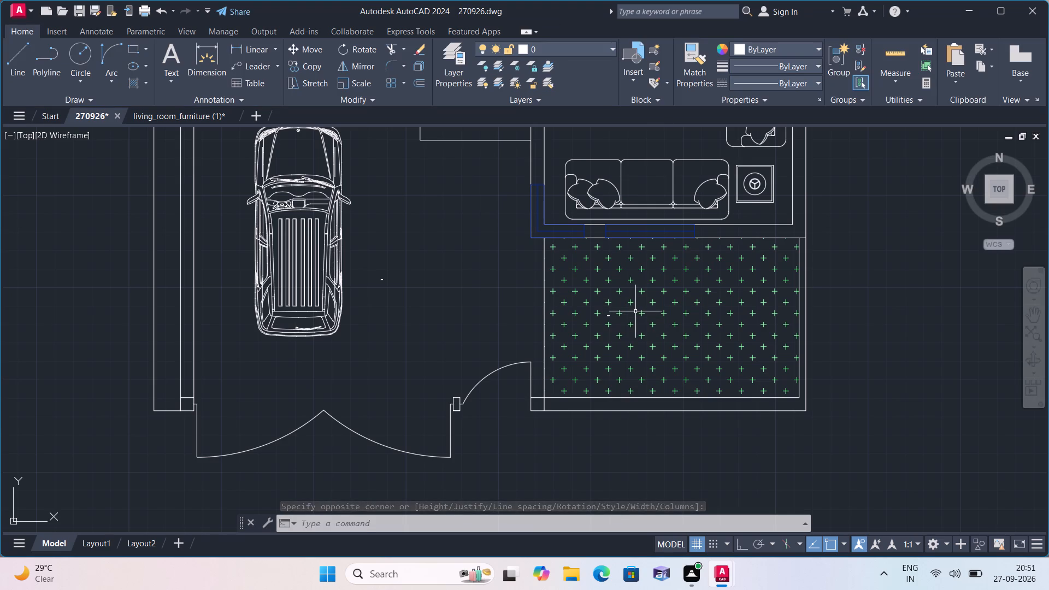
Add a multiline text label reading ROAD outside the plot, below the main double gate.
{"action": "scroll", "coordinate": [635, 311], "scroll_direction": "down", "scroll_amount": 1}
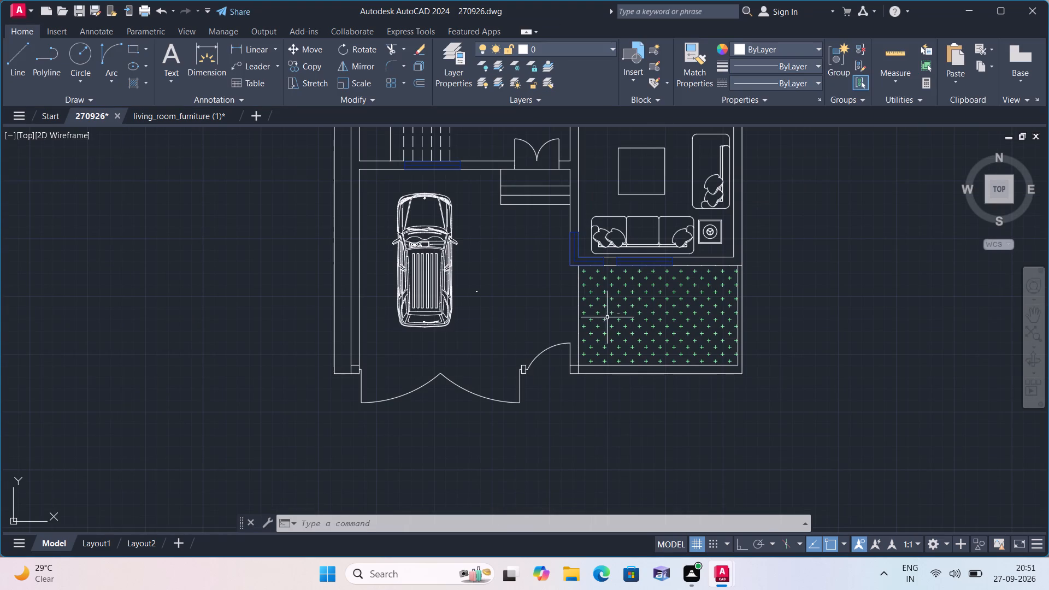
{"action": "middle_click_drag", "start_coordinate": [545, 329], "coordinate": [545, 312]}
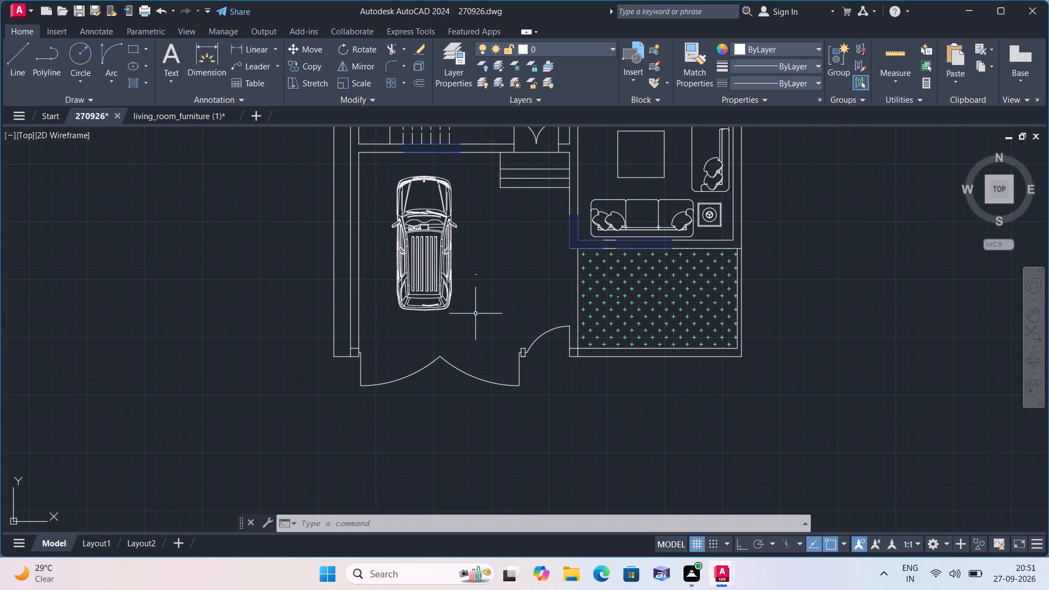
{"action": "middle_click_drag", "start_coordinate": [480, 331], "coordinate": [484, 276]}
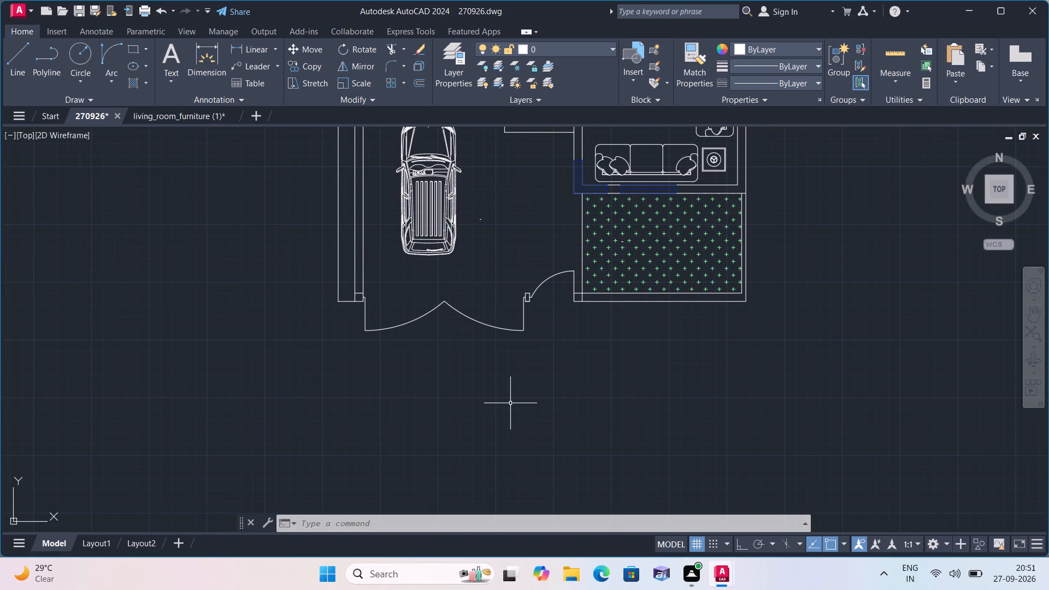
{"action": "key", "text": "space"}
{"action": "triple_click", "coordinate": [510, 384]}
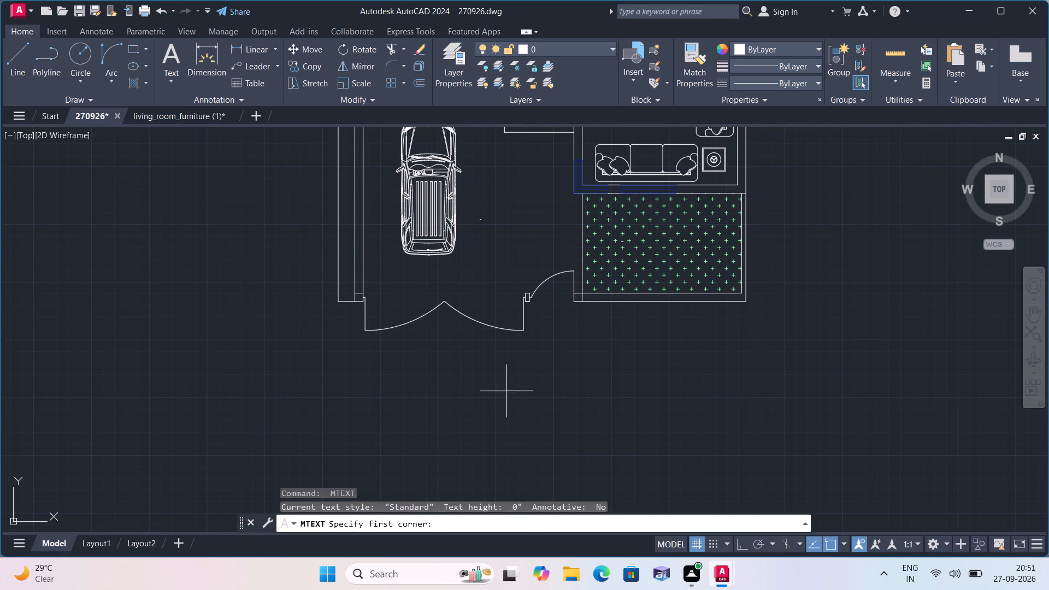
{"action": "type", "text": "ROAD"}
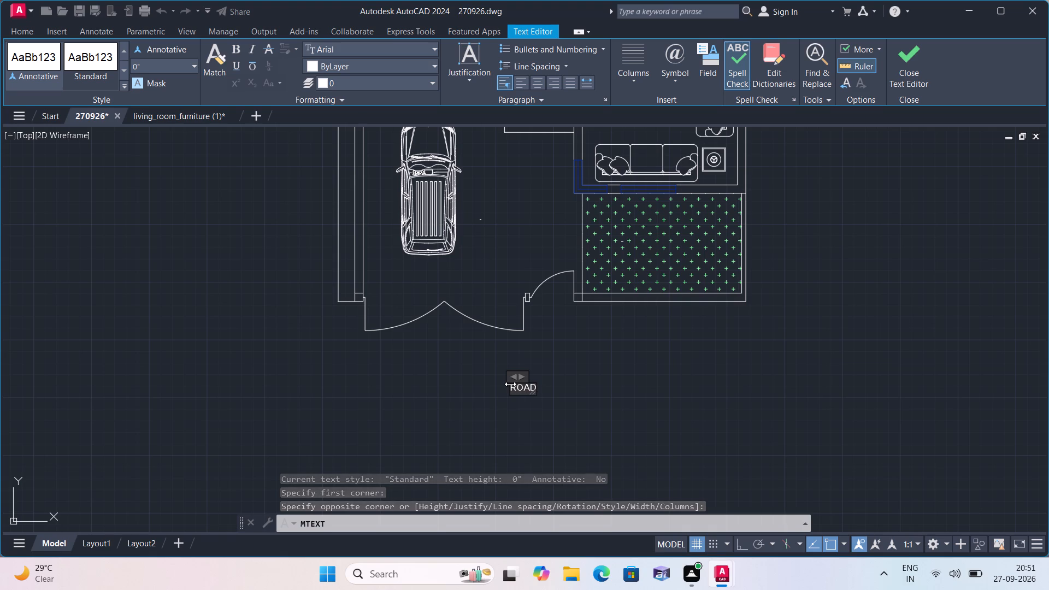
{"action": "left_click", "coordinate": [564, 361]}
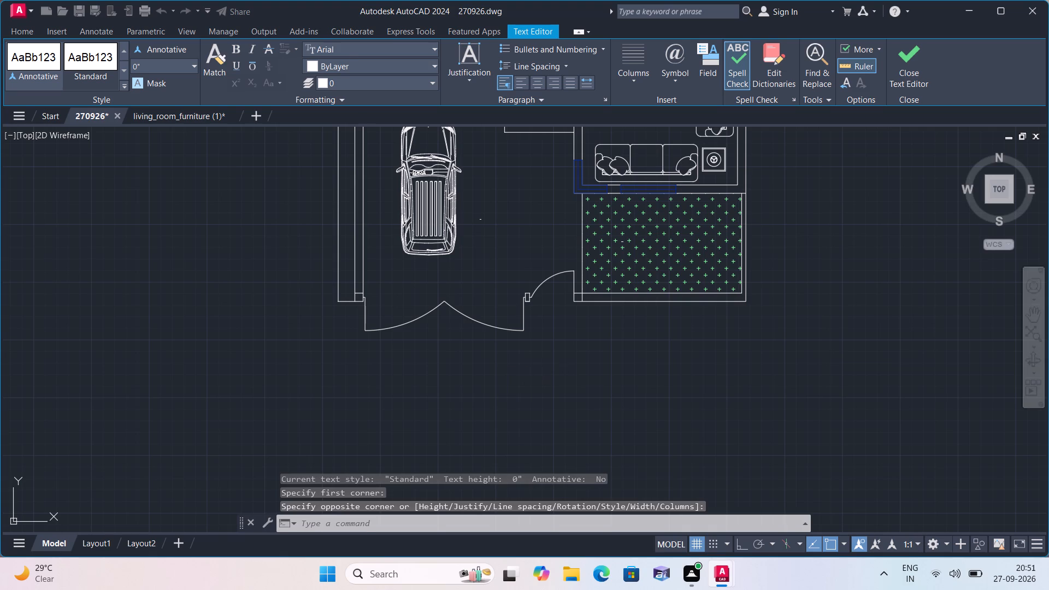
Select all multiline text labels similar to the ROAD label and set their text height to 6".
{"action": "scroll", "coordinate": [539, 376], "scroll_direction": "up", "scroll_amount": 2}
{"action": "left_click", "coordinate": [532, 405]}
{"action": "left_click", "coordinate": [435, 391]}
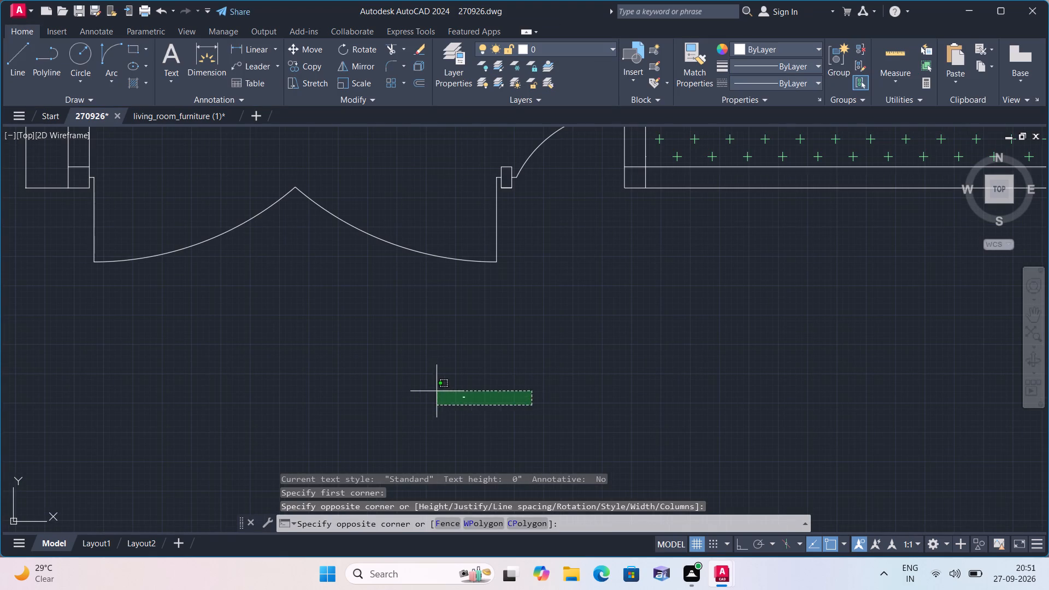
{"action": "right_click", "coordinate": [453, 363]}
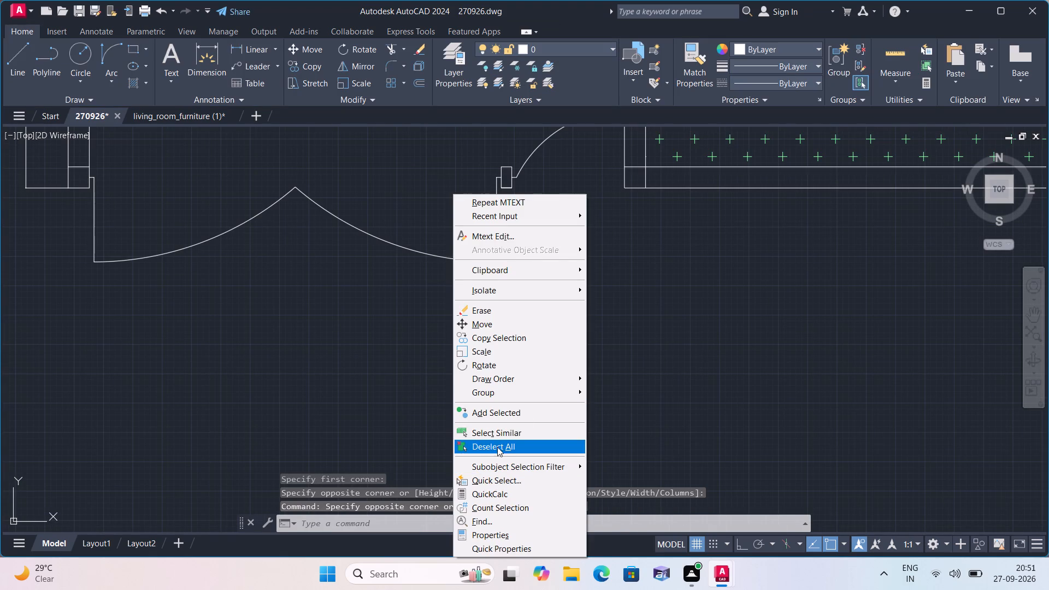
{"action": "left_click", "coordinate": [497, 433]}
{"action": "right_click", "coordinate": [553, 372]}
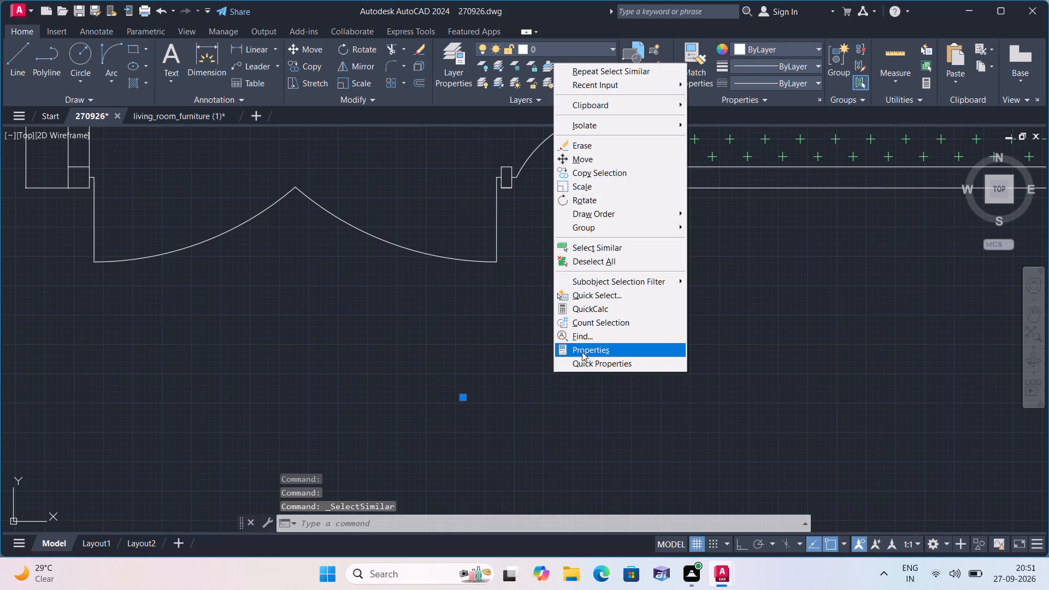
{"action": "left_click", "coordinate": [580, 348]}
{"action": "scroll", "coordinate": [0, 200], "scroll_direction": "down", "scroll_amount": 4}
{"action": "scroll", "coordinate": [68, 262], "scroll_direction": "down", "scroll_amount": 3}
{"action": "scroll", "coordinate": [76, 216], "scroll_direction": "down", "scroll_amount": 3}
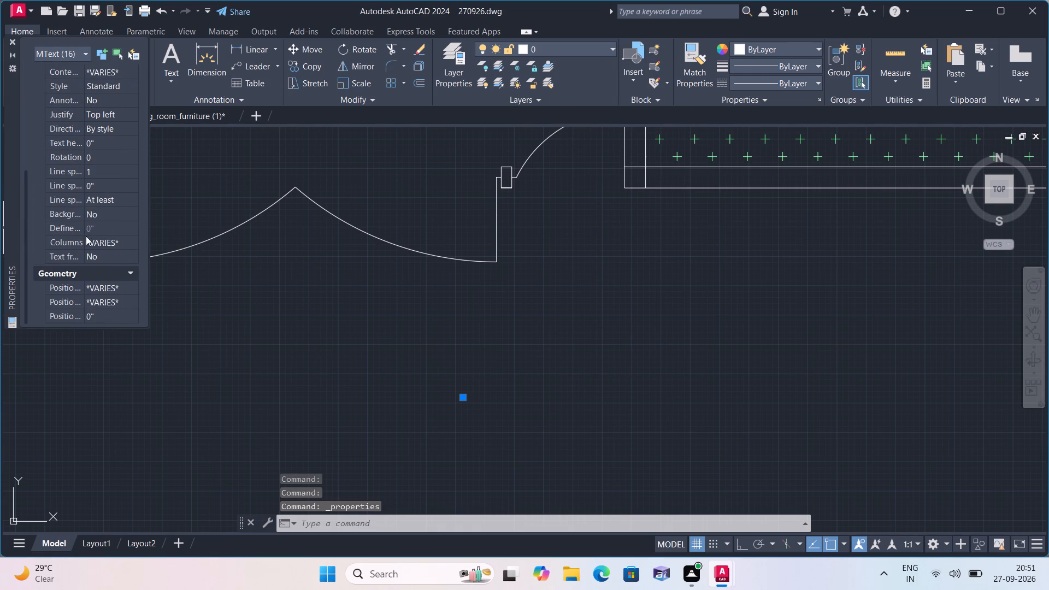
{"action": "left_click", "coordinate": [93, 144]}
{"action": "key", "text": "BackSpace"}
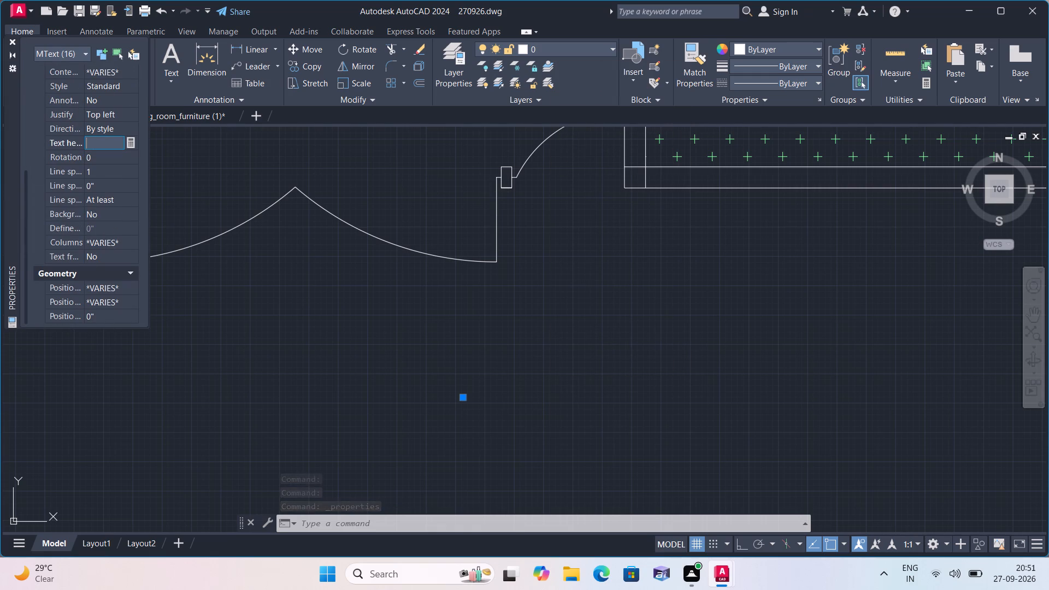
{"action": "type", "text": "6\""}
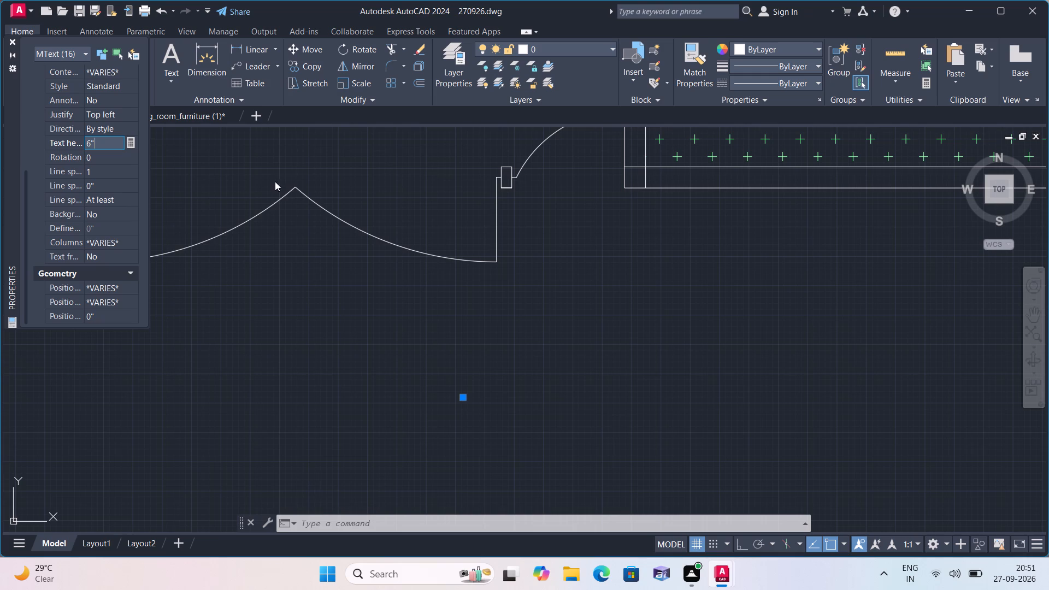
{"action": "left_click", "coordinate": [273, 181]}
{"action": "left_click", "coordinate": [15, 39]}
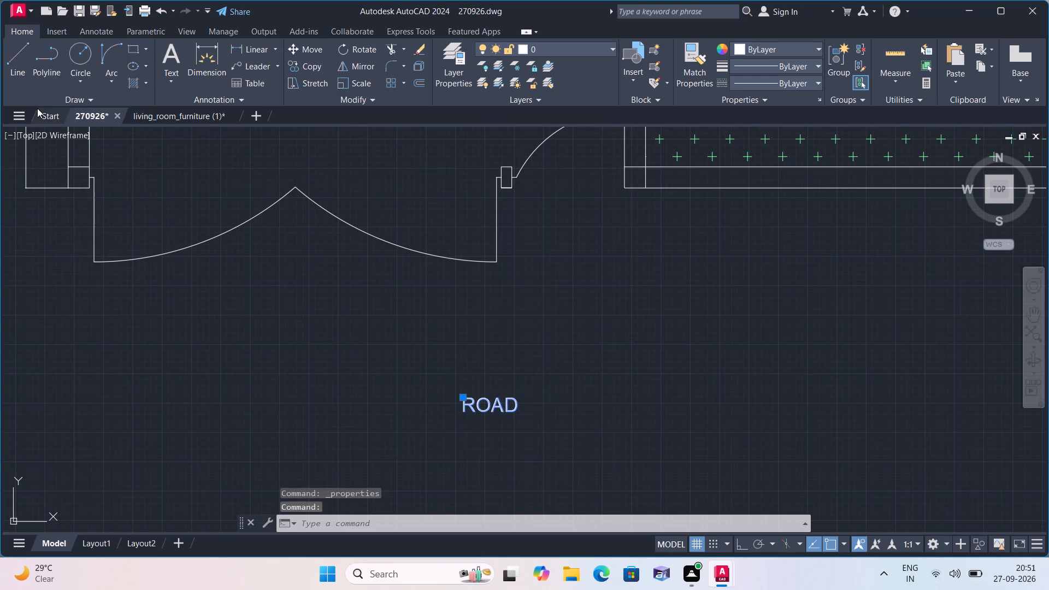
{"action": "key", "text": "Escape"}
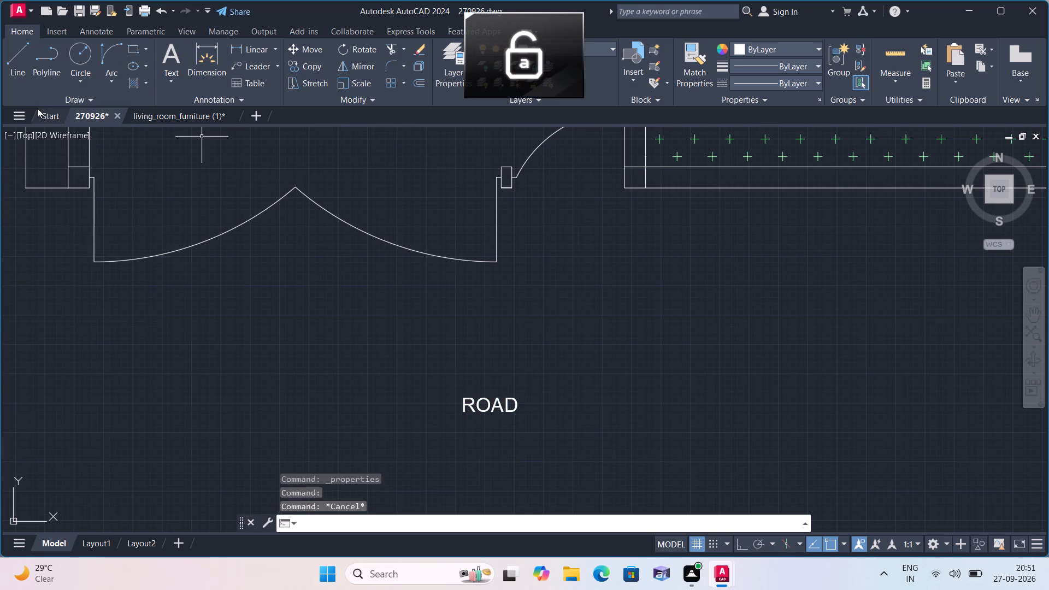
Review the room labels and overall dimension texts across the whole floor plan for size and placement.
{"action": "scroll", "coordinate": [10, 163], "scroll_direction": "down", "scroll_amount": 1}
{"action": "scroll", "coordinate": [158, 181], "scroll_direction": "down", "scroll_amount": 1}
{"action": "middle_click_drag", "start_coordinate": [258, 239], "coordinate": [337, 386]}
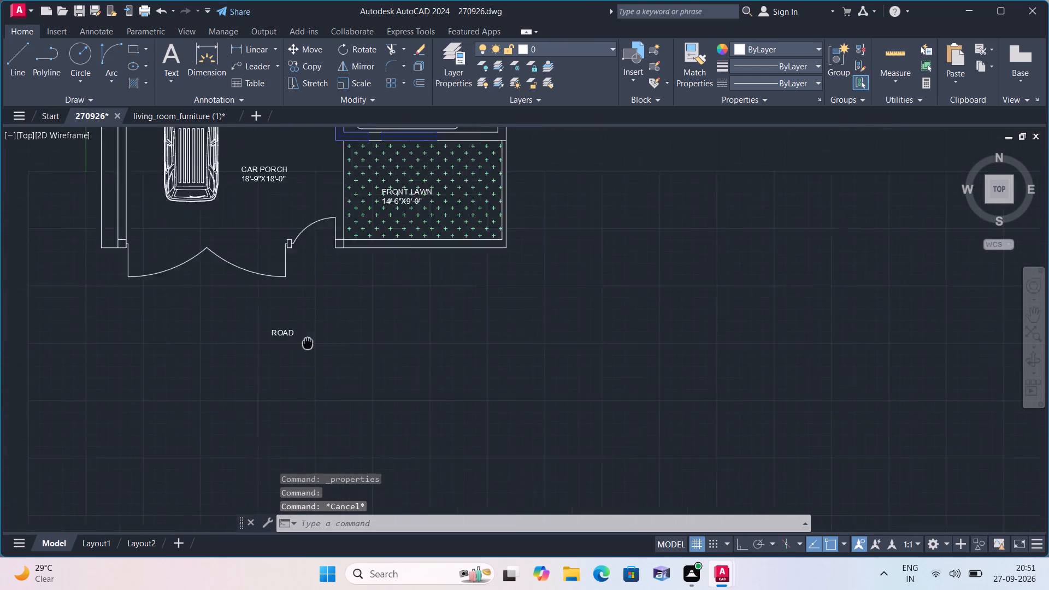
{"action": "middle_click_drag", "start_coordinate": [337, 386], "coordinate": [370, 436]}
{"action": "middle_click_drag", "start_coordinate": [302, 247], "coordinate": [362, 364]}
{"action": "scroll", "coordinate": [302, 247], "scroll_direction": "down", "scroll_amount": 1}
{"action": "middle_click_drag", "start_coordinate": [362, 361], "coordinate": [361, 361]}
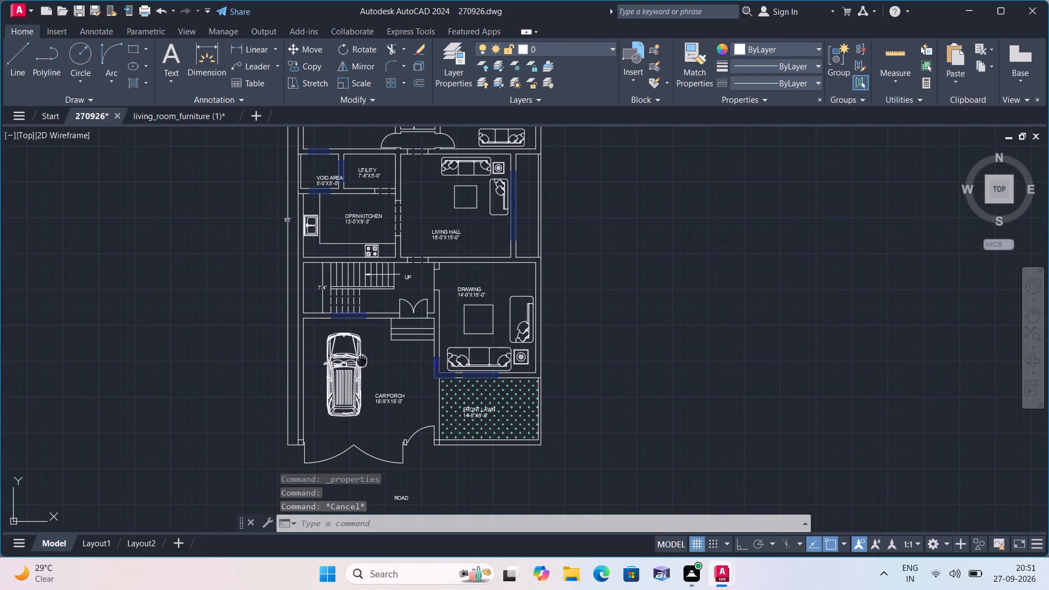
{"action": "middle_click_drag", "start_coordinate": [361, 361], "coordinate": [400, 487]}
{"action": "middle_click_drag", "start_coordinate": [423, 443], "coordinate": [445, 514]}
{"action": "middle_click_drag", "start_coordinate": [440, 475], "coordinate": [440, 477]}
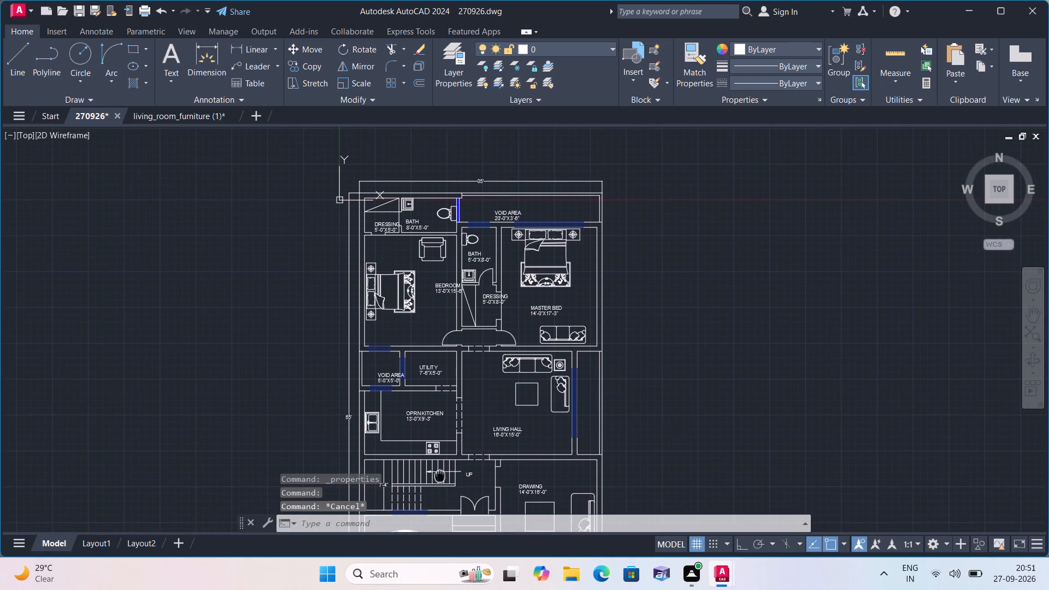
{"action": "middle_click_drag", "start_coordinate": [440, 477], "coordinate": [469, 547]}
{"action": "scroll", "coordinate": [500, 275], "scroll_direction": "up", "scroll_amount": 2}
{"action": "scroll", "coordinate": [521, 226], "scroll_direction": "up", "scroll_amount": 2}
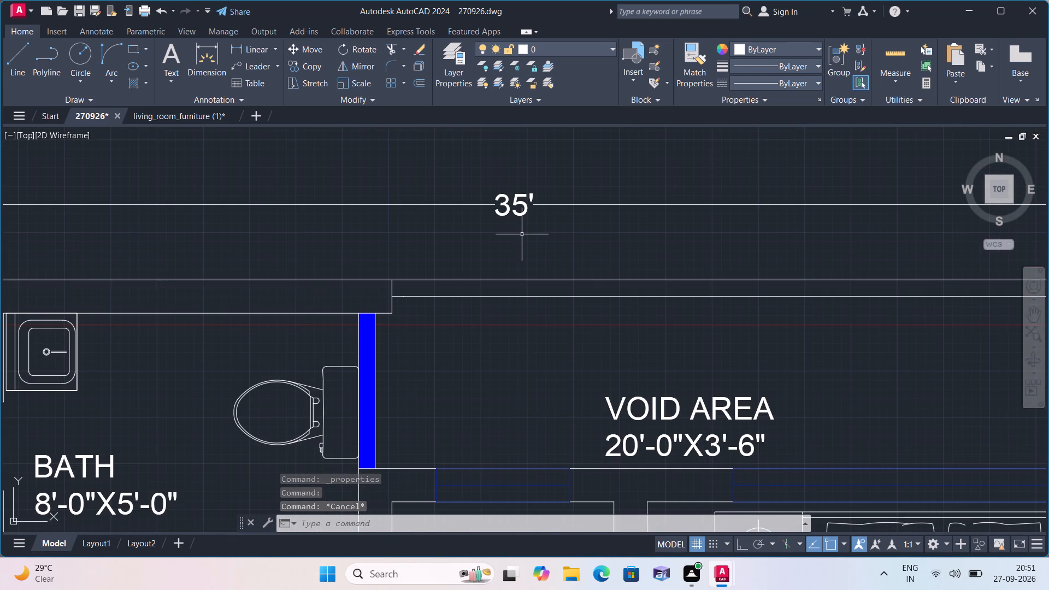
{"action": "scroll", "coordinate": [518, 222], "scroll_direction": "down", "scroll_amount": 5}
{"action": "middle_click_drag", "start_coordinate": [368, 267], "coordinate": [368, 268]}
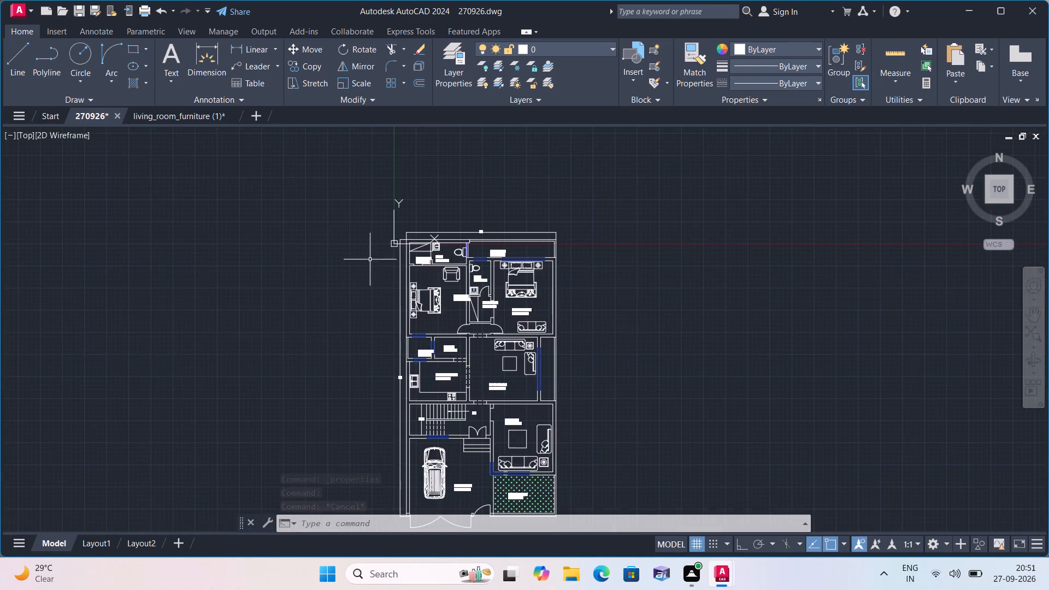
{"action": "middle_click_drag", "start_coordinate": [368, 268], "coordinate": [405, 192]}
{"action": "scroll", "coordinate": [453, 341], "scroll_direction": "up", "scroll_amount": 3}
{"action": "middle_click_drag", "start_coordinate": [373, 222], "coordinate": [355, 311]}
{"action": "scroll", "coordinate": [346, 352], "scroll_direction": "down", "scroll_amount": 1}
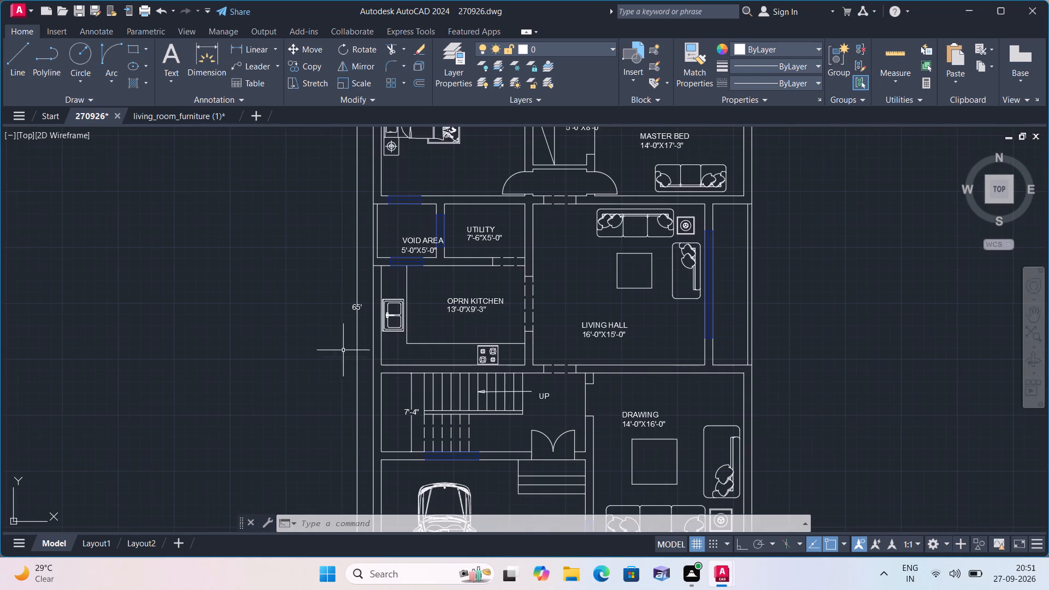
Move the DRESSING 5'-0"X5'-0" label up and away from the bath wall so it sits inside its room.
{"action": "middle_click_drag", "start_coordinate": [439, 181], "coordinate": [434, 323]}
{"action": "middle_click_drag", "start_coordinate": [437, 185], "coordinate": [426, 344]}
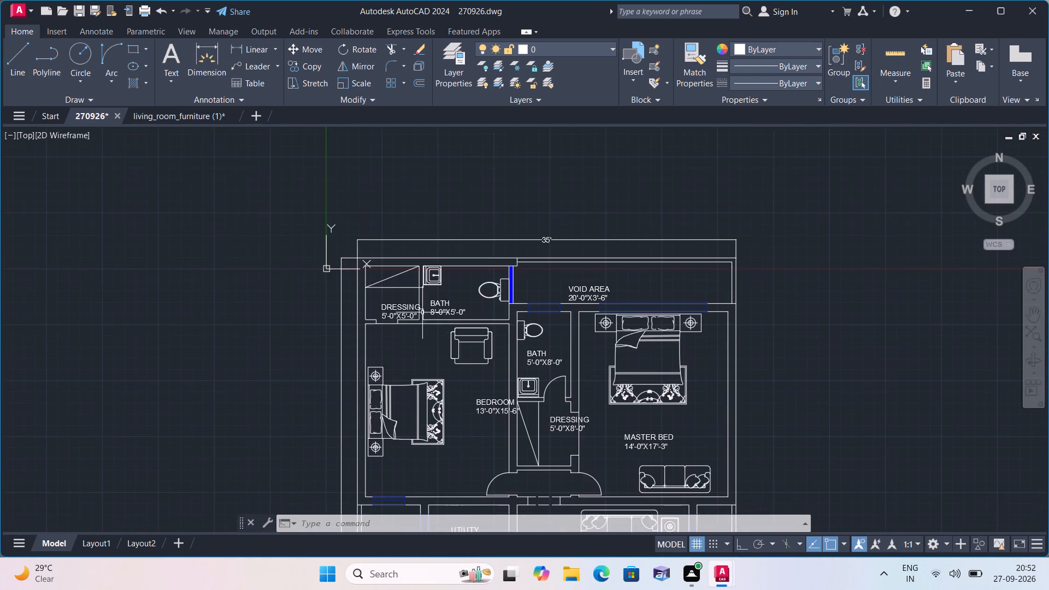
{"action": "scroll", "coordinate": [419, 310], "scroll_direction": "up", "scroll_amount": 3}
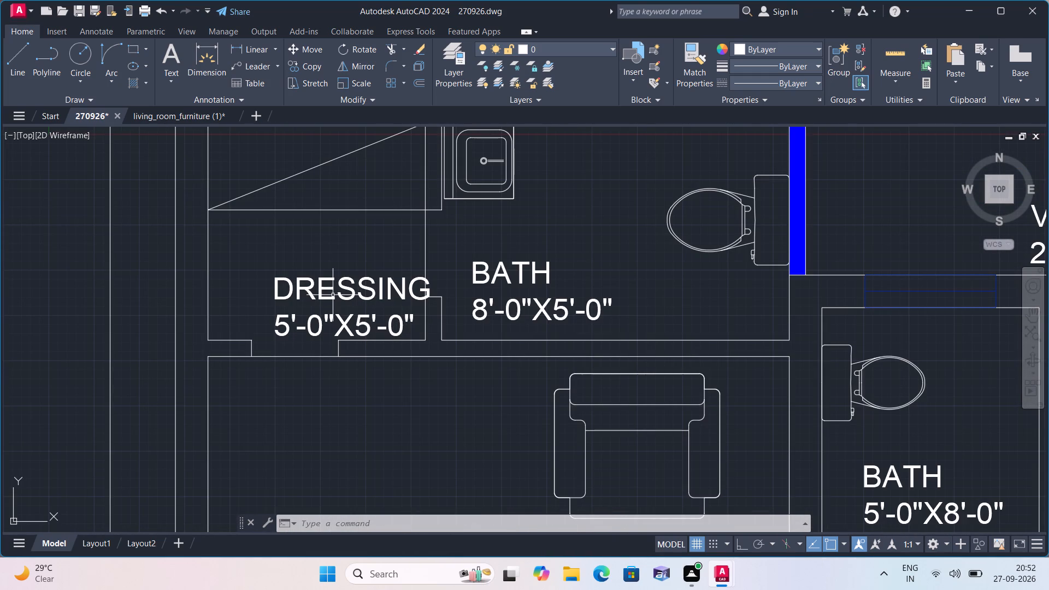
{"action": "left_click", "coordinate": [296, 284]}
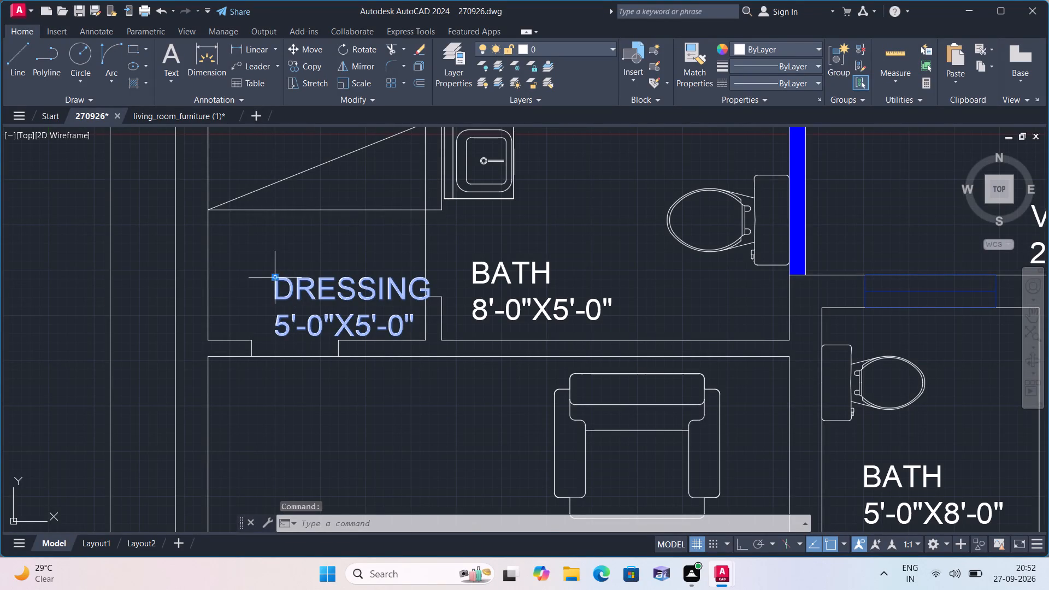
{"action": "left_click", "coordinate": [275, 274]}
{"action": "left_click", "coordinate": [238, 244]}
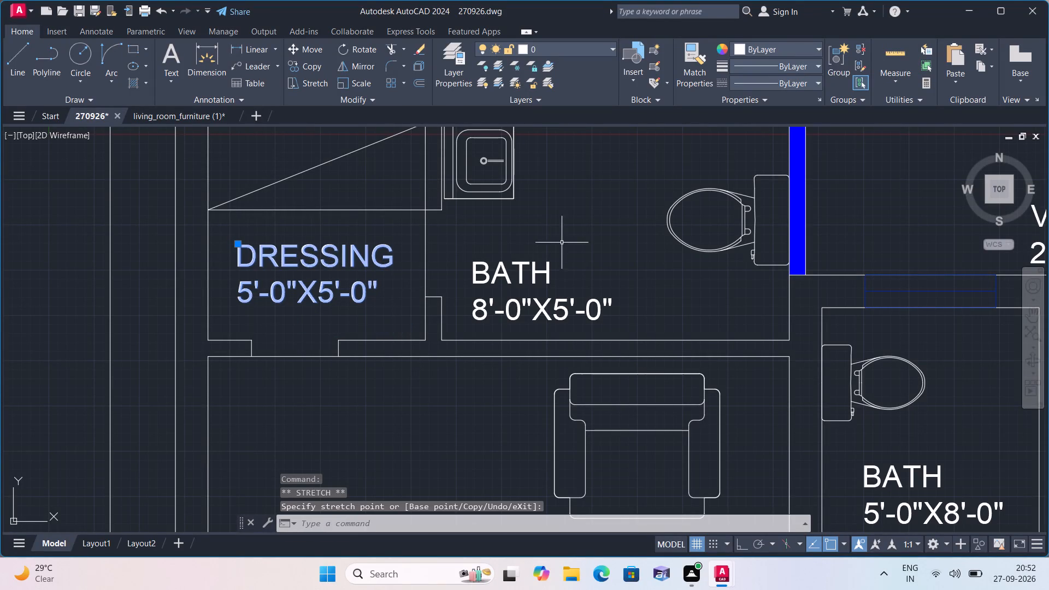
Move the BEDROOM 13'-0"X15'-6" label toward the bed so it sits clear of the dressing room wall.
{"action": "middle_click_drag", "start_coordinate": [611, 278], "coordinate": [610, 278]}
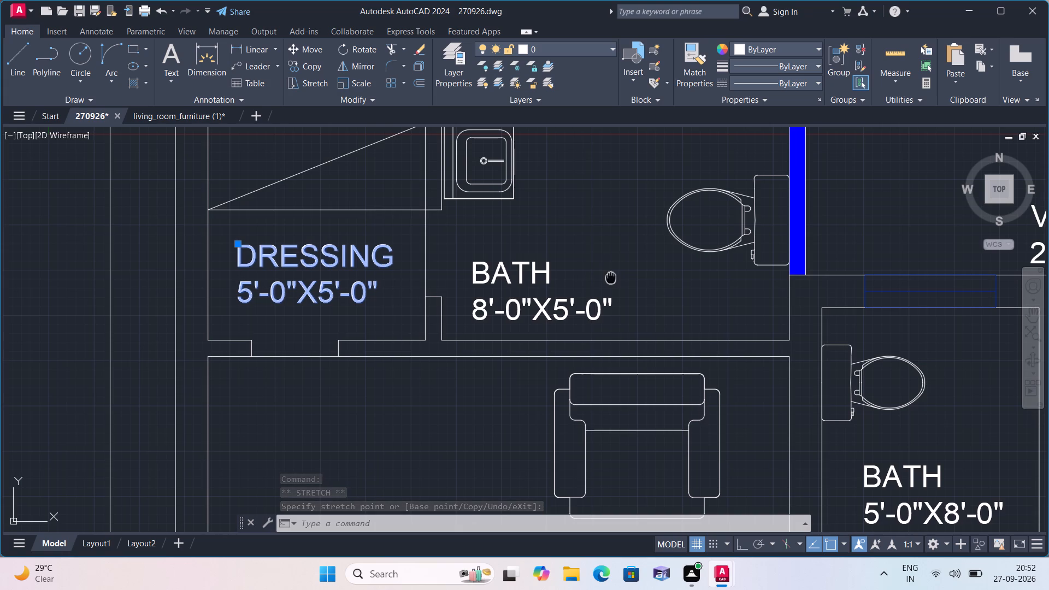
{"action": "middle_click_drag", "start_coordinate": [610, 278], "coordinate": [533, 272]}
{"action": "scroll", "coordinate": [520, 273], "scroll_direction": "down", "scroll_amount": 1}
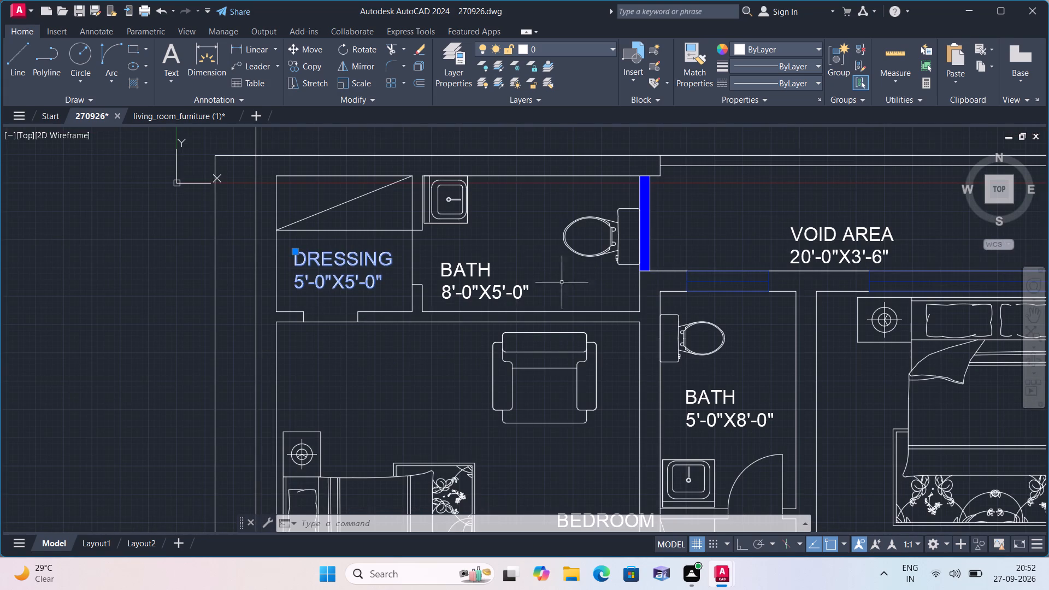
{"action": "middle_click_drag", "start_coordinate": [551, 283], "coordinate": [414, 291]}
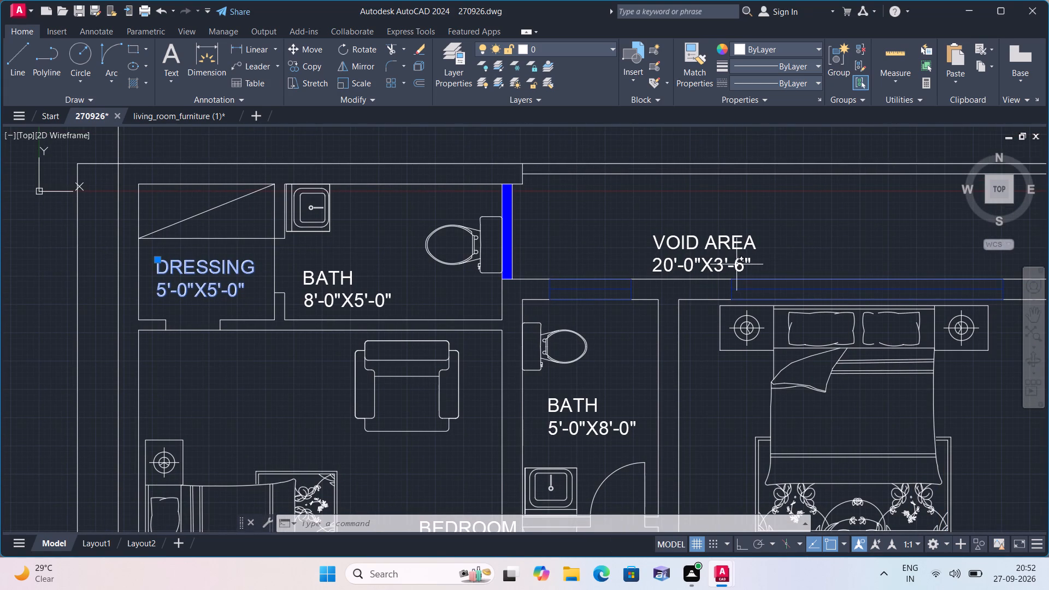
{"action": "middle_click_drag", "start_coordinate": [716, 298], "coordinate": [710, 291]}
{"action": "scroll", "coordinate": [708, 289], "scroll_direction": "down", "scroll_amount": 1}
{"action": "middle_click_drag", "start_coordinate": [710, 291], "coordinate": [692, 256]}
{"action": "scroll", "coordinate": [673, 277], "scroll_direction": "up", "scroll_amount": 1}
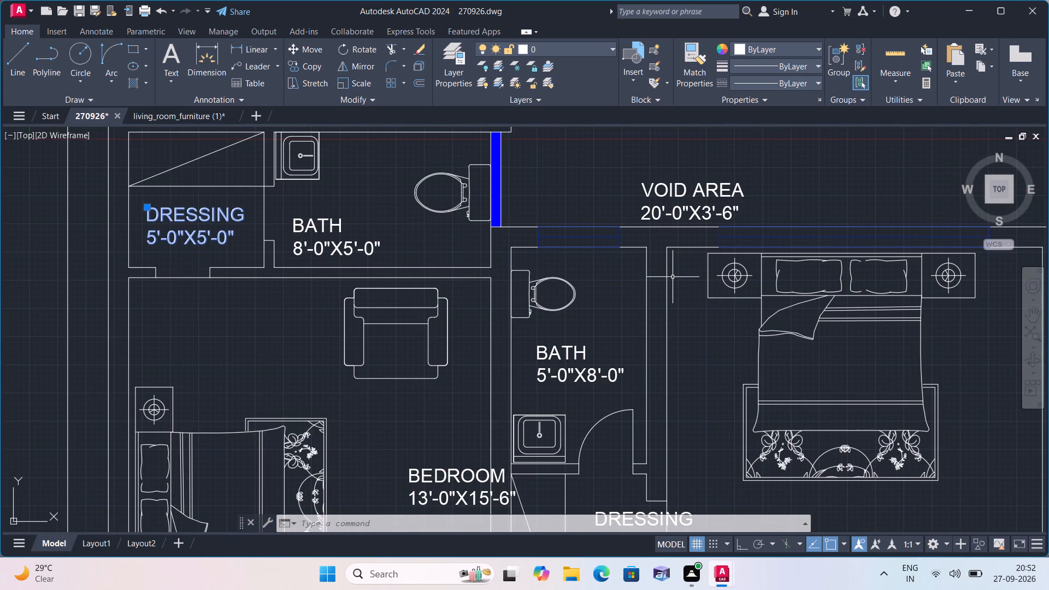
{"action": "middle_click_drag", "start_coordinate": [671, 276], "coordinate": [633, 188]}
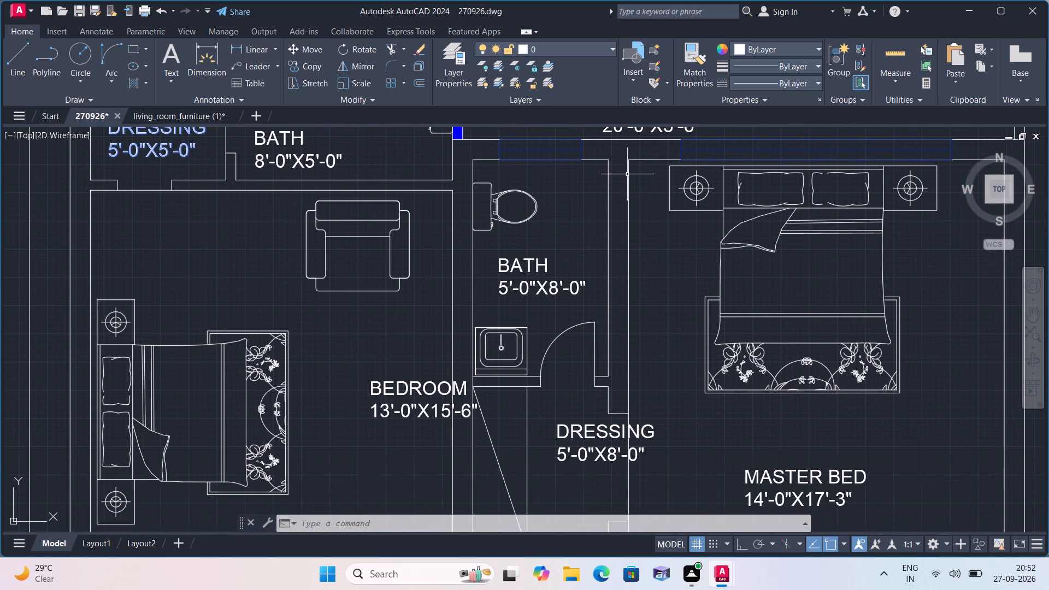
{"action": "middle_click_drag", "start_coordinate": [592, 299], "coordinate": [629, 202]}
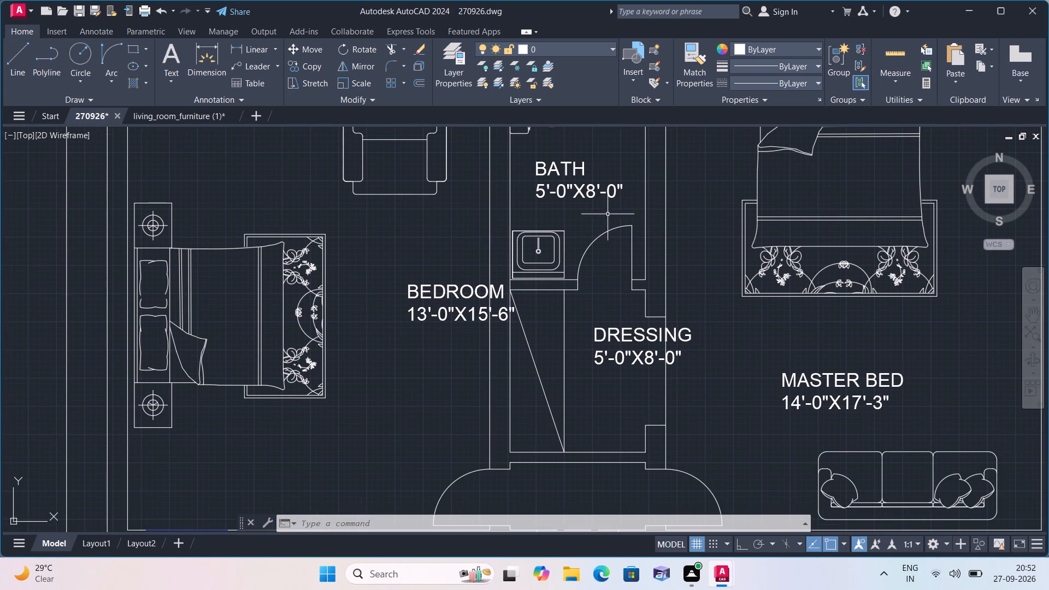
{"action": "middle_click_drag", "start_coordinate": [495, 335], "coordinate": [545, 238]}
{"action": "left_click", "coordinate": [492, 186]}
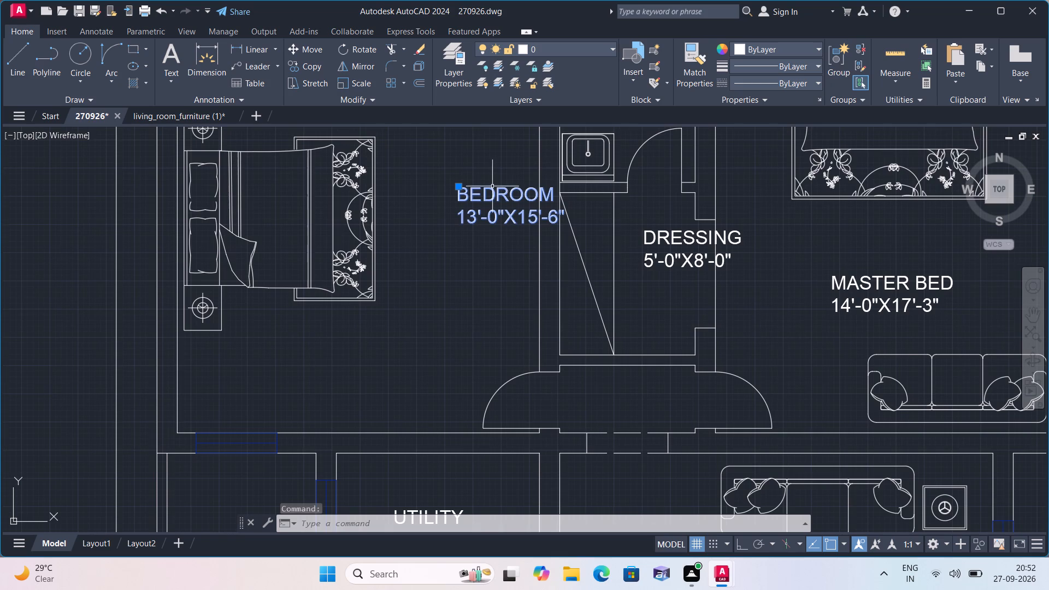
{"action": "left_click", "coordinate": [458, 186]}
{"action": "left_click", "coordinate": [399, 187]}
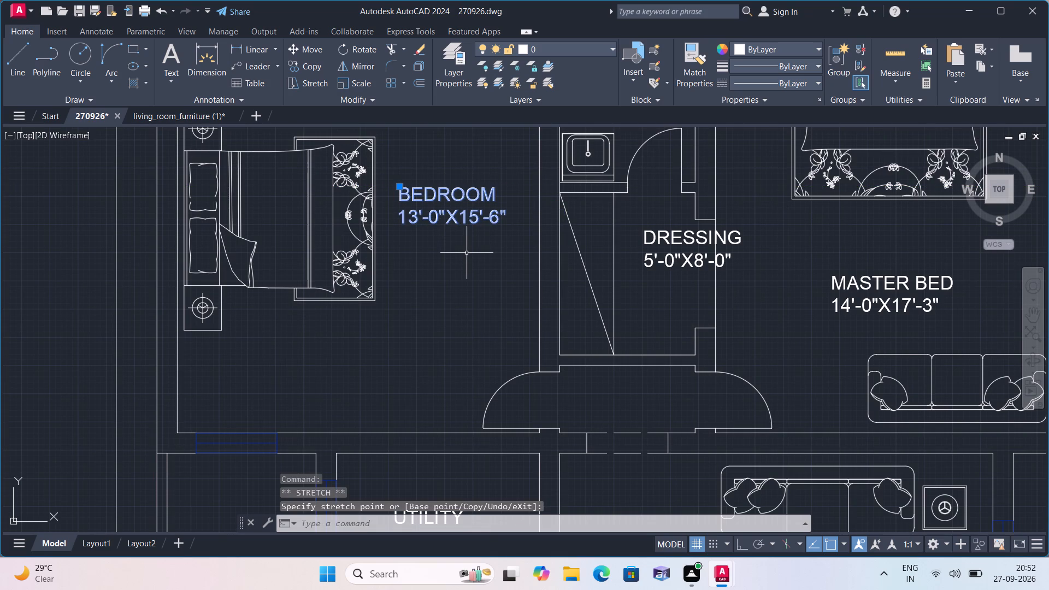
Move the DRESSING 5'-0"X8'-0" label to the wardrobe's edge so it fits inside the dressing room beside the master bedroom.
{"action": "scroll", "coordinate": [468, 253], "scroll_direction": "down", "scroll_amount": 1}
{"action": "scroll", "coordinate": [585, 240], "scroll_direction": "up", "scroll_amount": 1}
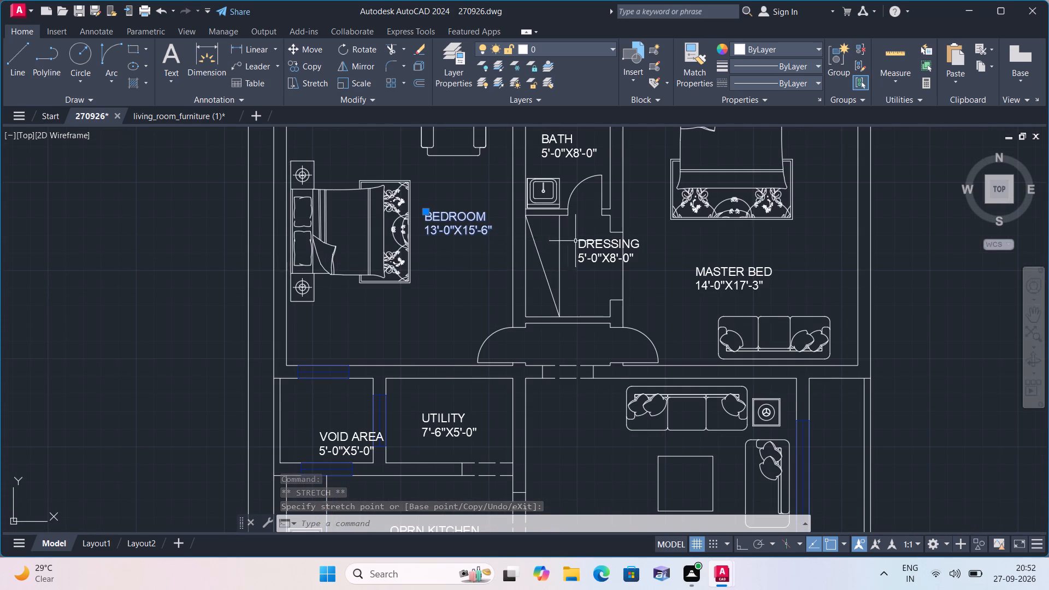
{"action": "left_click", "coordinate": [585, 239]}
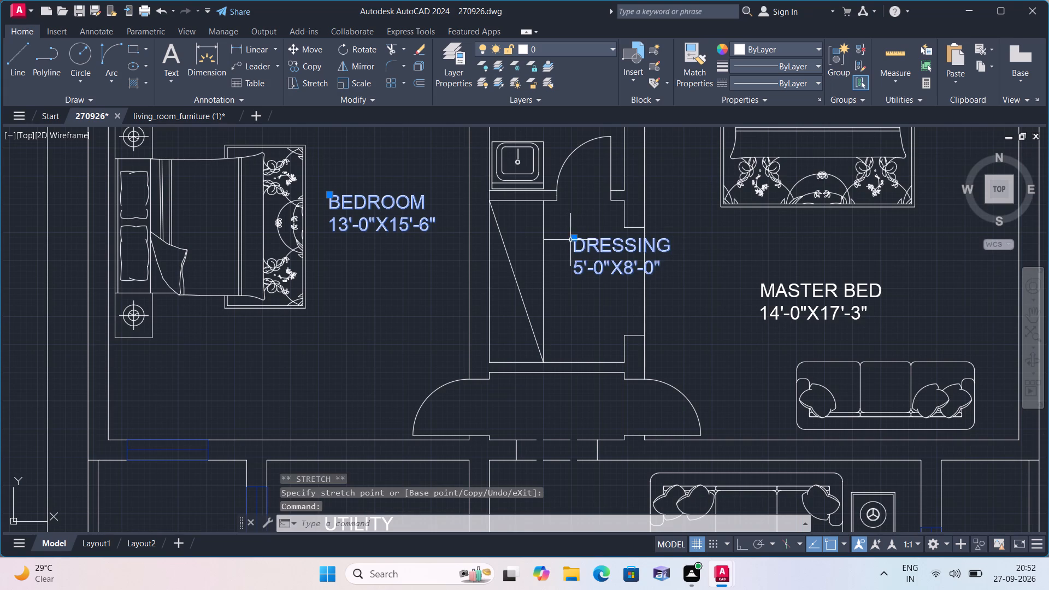
{"action": "left_click", "coordinate": [573, 240]}
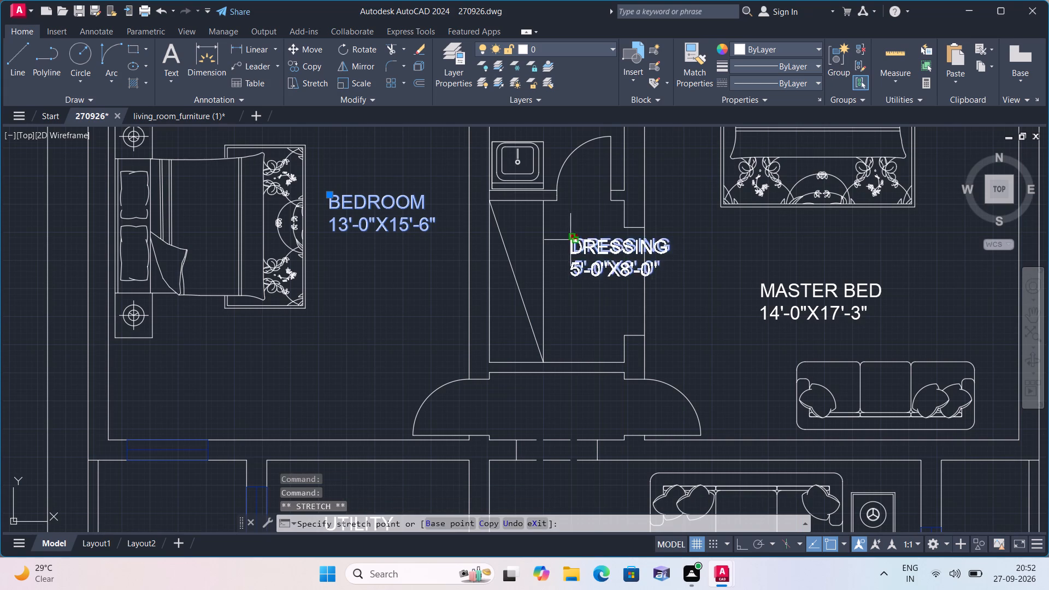
{"action": "left_click", "coordinate": [545, 240]}
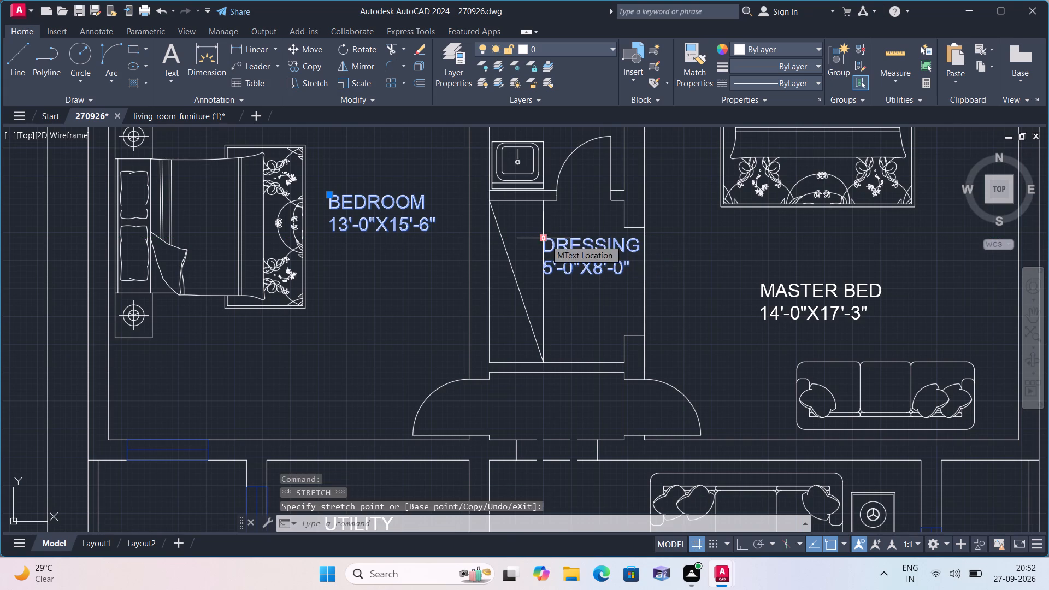
Move the VOID AREA 5'-0"X5'-0" label away from the utility wall to the middle of the void area.
{"action": "middle_click_drag", "start_coordinate": [594, 234], "coordinate": [589, 232]}
{"action": "middle_click_drag", "start_coordinate": [589, 232], "coordinate": [524, 235]}
{"action": "scroll", "coordinate": [506, 243], "scroll_direction": "down", "scroll_amount": 2}
{"action": "scroll", "coordinate": [591, 263], "scroll_direction": "up", "scroll_amount": 1}
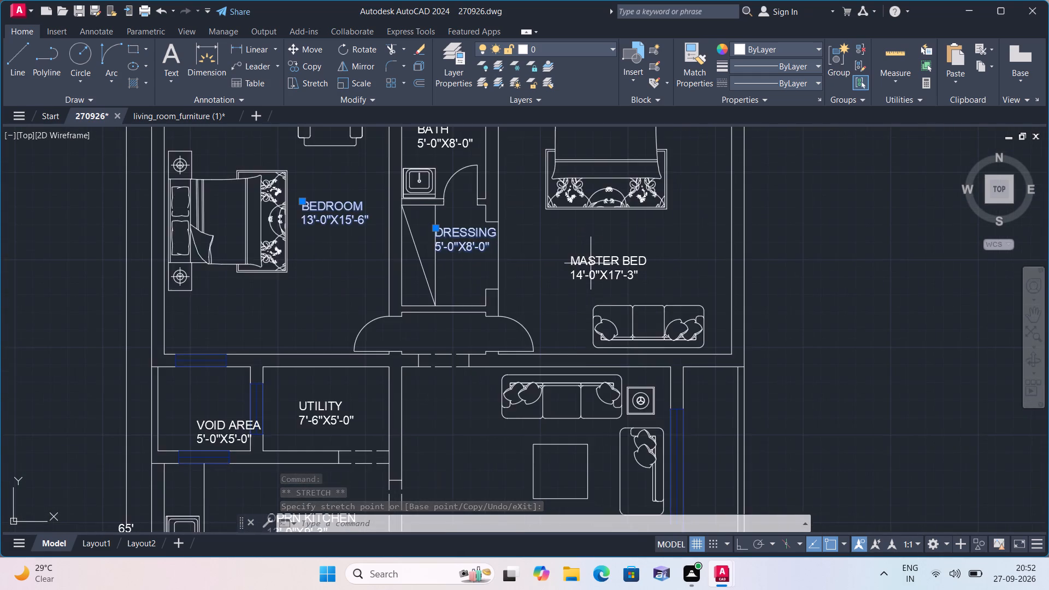
{"action": "scroll", "coordinate": [591, 263], "scroll_direction": "up", "scroll_amount": 1}
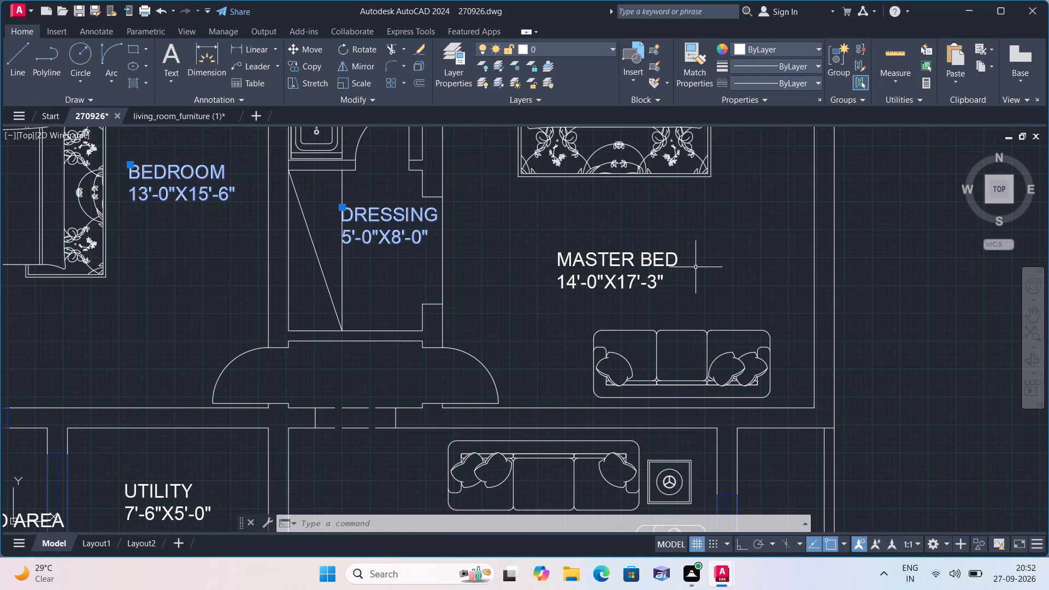
{"action": "middle_click_drag", "start_coordinate": [696, 267], "coordinate": [689, 199]}
{"action": "scroll", "coordinate": [694, 229], "scroll_direction": "down", "scroll_amount": 1}
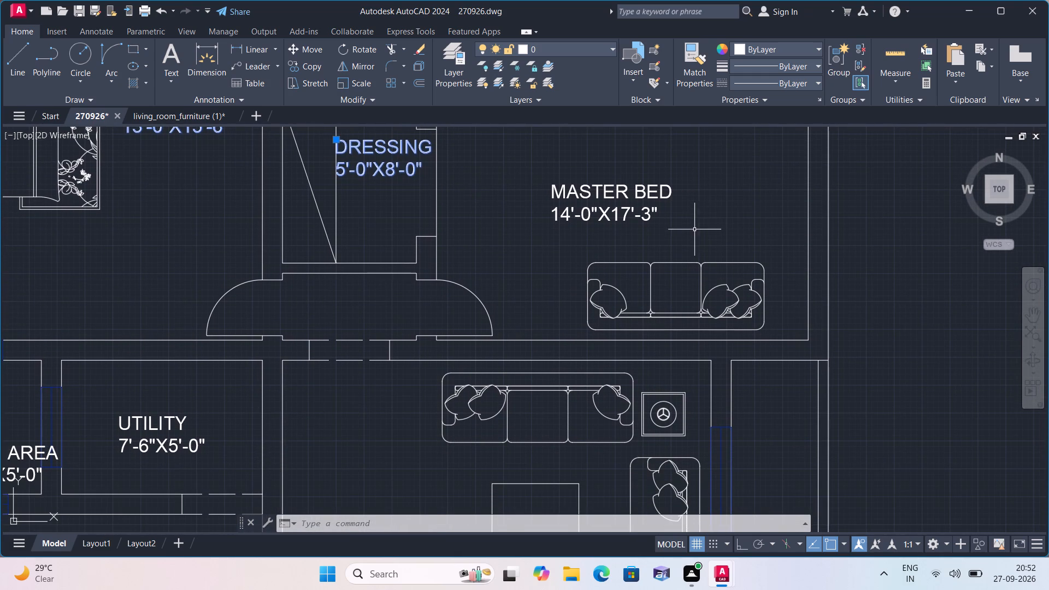
{"action": "middle_click_drag", "start_coordinate": [615, 294], "coordinate": [597, 205]}
{"action": "middle_click_drag", "start_coordinate": [596, 190], "coordinate": [596, 182]}
{"action": "scroll", "coordinate": [205, 296], "scroll_direction": "up", "scroll_amount": 1}
{"action": "middle_click_drag", "start_coordinate": [205, 293], "coordinate": [208, 293]}
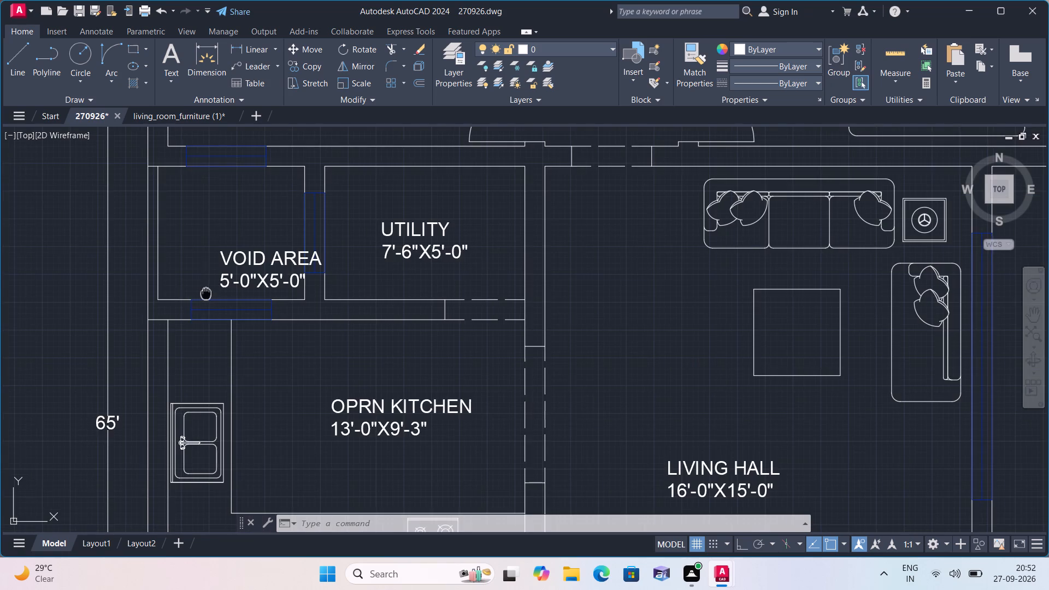
{"action": "middle_click_drag", "start_coordinate": [208, 293], "coordinate": [272, 278]}
{"action": "left_click", "coordinate": [305, 243]}
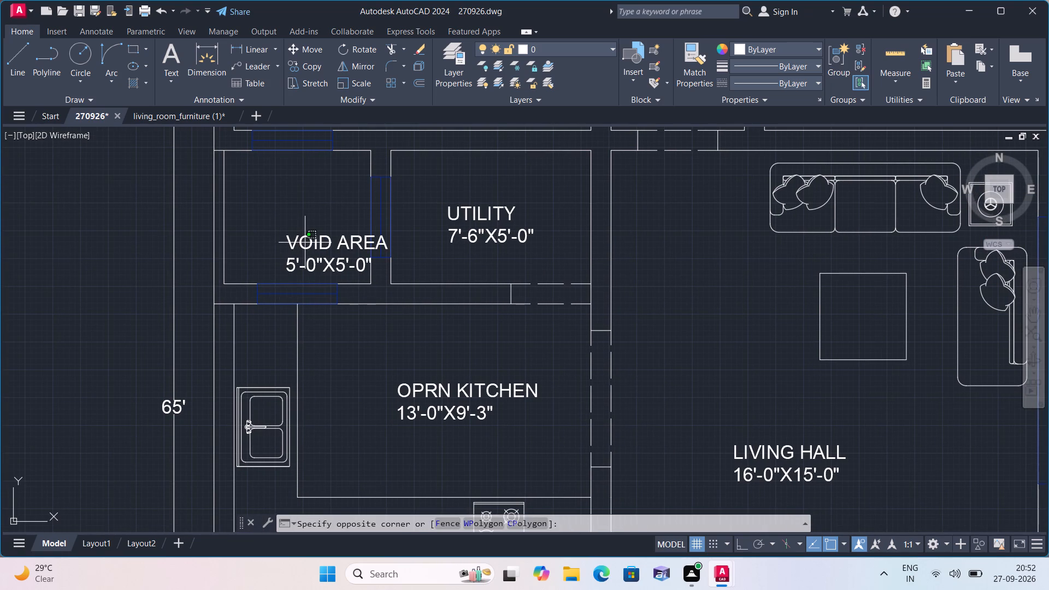
{"action": "scroll", "coordinate": [379, 229], "scroll_direction": "down", "scroll_amount": 1}
{"action": "scroll", "coordinate": [491, 202], "scroll_direction": "down", "scroll_amount": 1}
{"action": "middle_click_drag", "start_coordinate": [491, 203], "coordinate": [445, 365]}
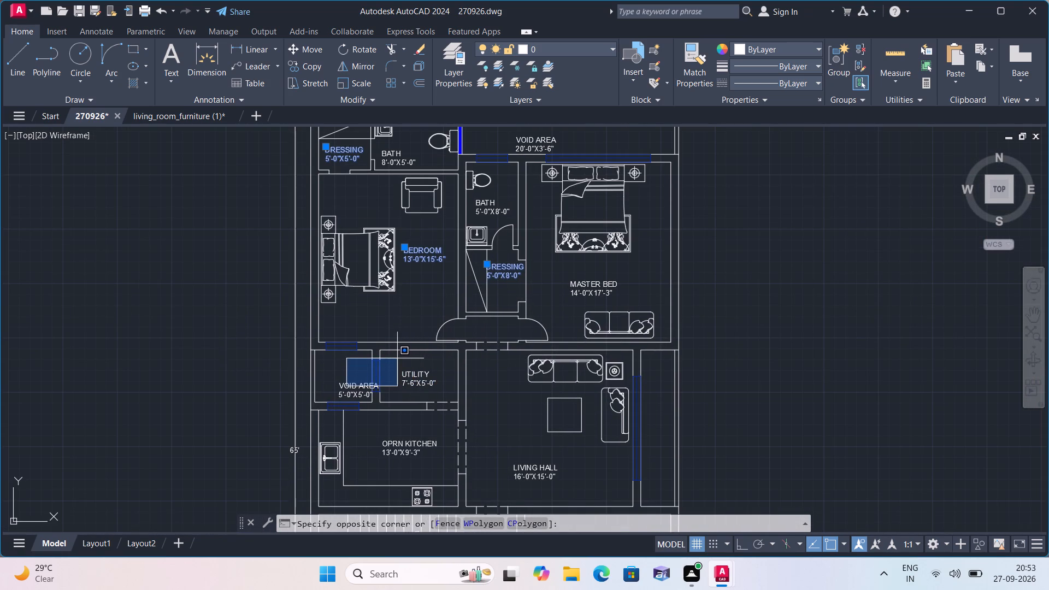
{"action": "scroll", "coordinate": [338, 385], "scroll_direction": "up", "scroll_amount": 3}
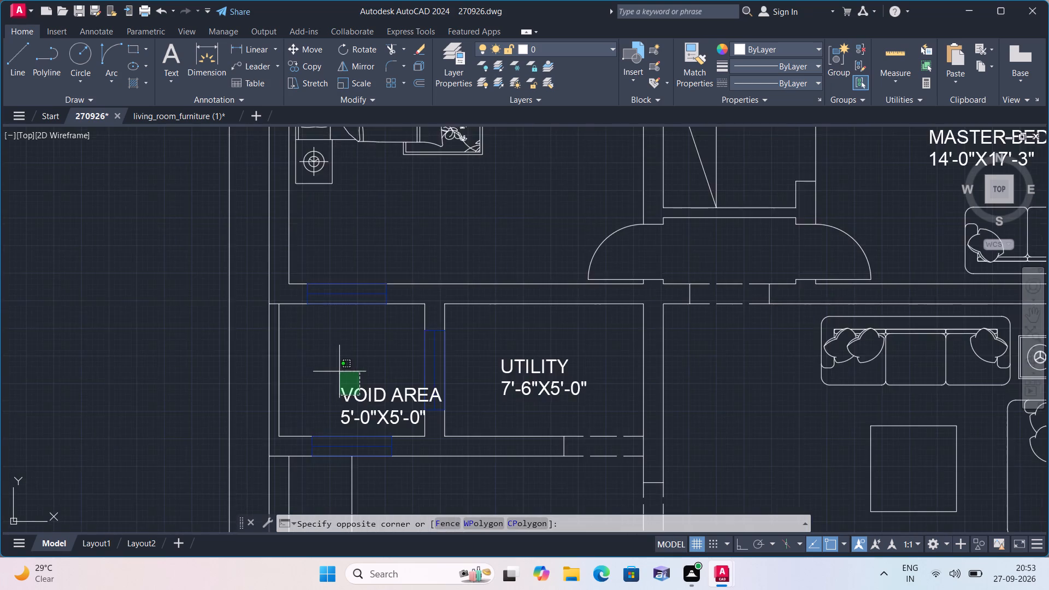
{"action": "middle_click_drag", "start_coordinate": [350, 372], "coordinate": [356, 291]}
{"action": "left_click", "coordinate": [320, 280]}
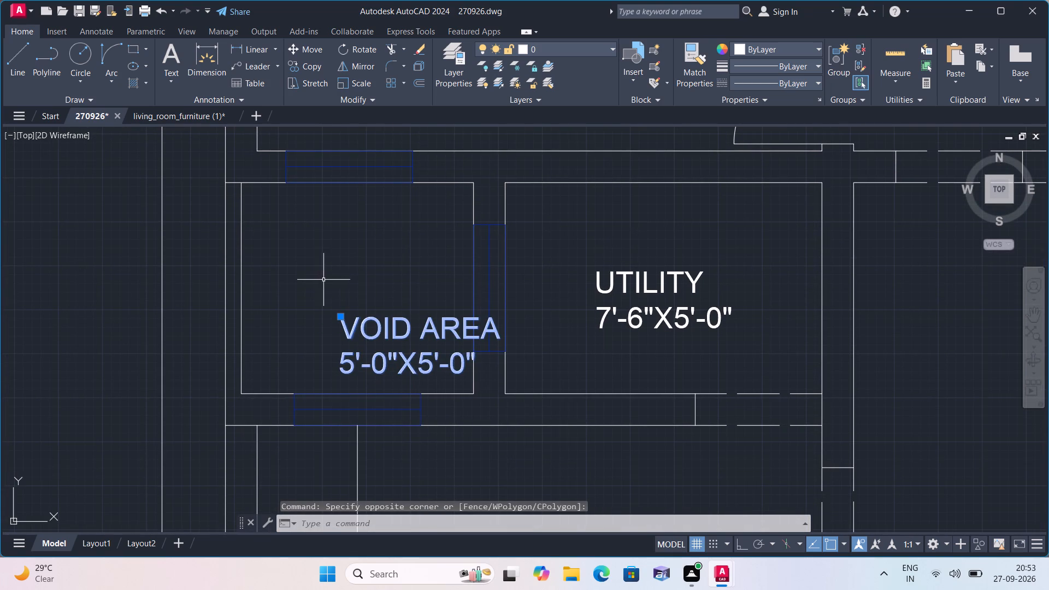
{"action": "middle_click_drag", "start_coordinate": [374, 291], "coordinate": [392, 252]}
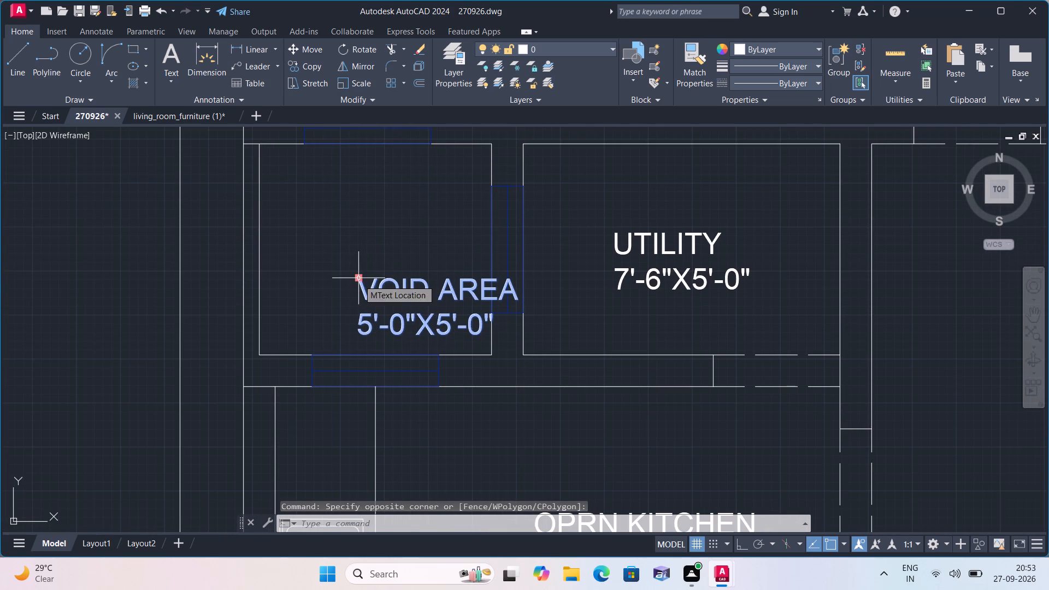
{"action": "left_click", "coordinate": [358, 280]}
{"action": "left_click", "coordinate": [309, 224]}
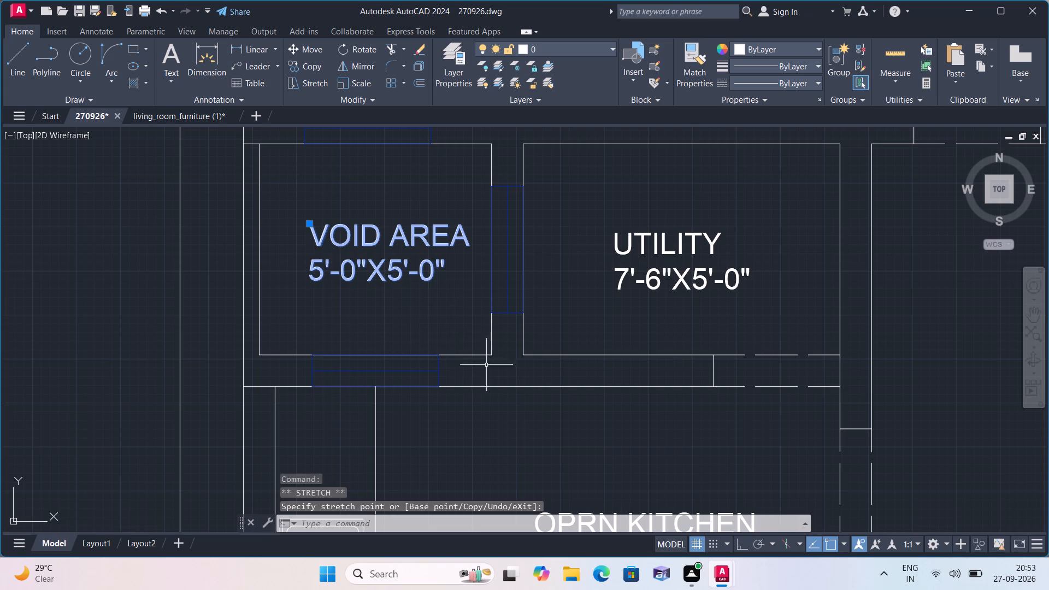
Check the placement of the utility, kitchen, living hall, staircase and drawing room labels.
{"action": "middle_click_drag", "start_coordinate": [669, 400], "coordinate": [666, 399]}
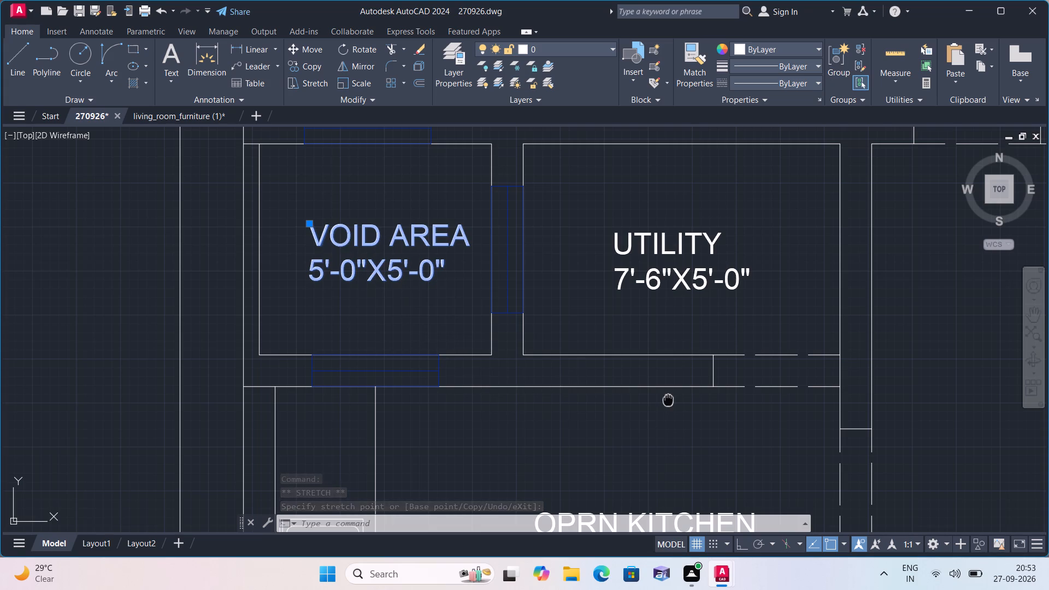
{"action": "middle_click_drag", "start_coordinate": [666, 399], "coordinate": [553, 333]}
{"action": "scroll", "coordinate": [553, 333], "scroll_direction": "down", "scroll_amount": 1}
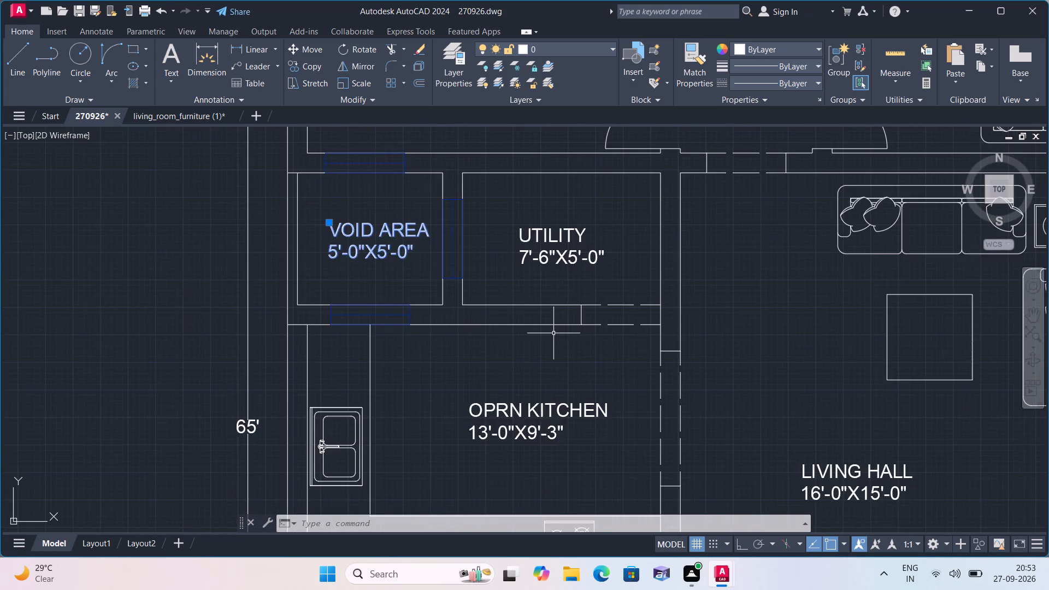
{"action": "scroll", "coordinate": [553, 333], "scroll_direction": "down", "scroll_amount": 1}
{"action": "middle_click_drag", "start_coordinate": [581, 379], "coordinate": [549, 309]}
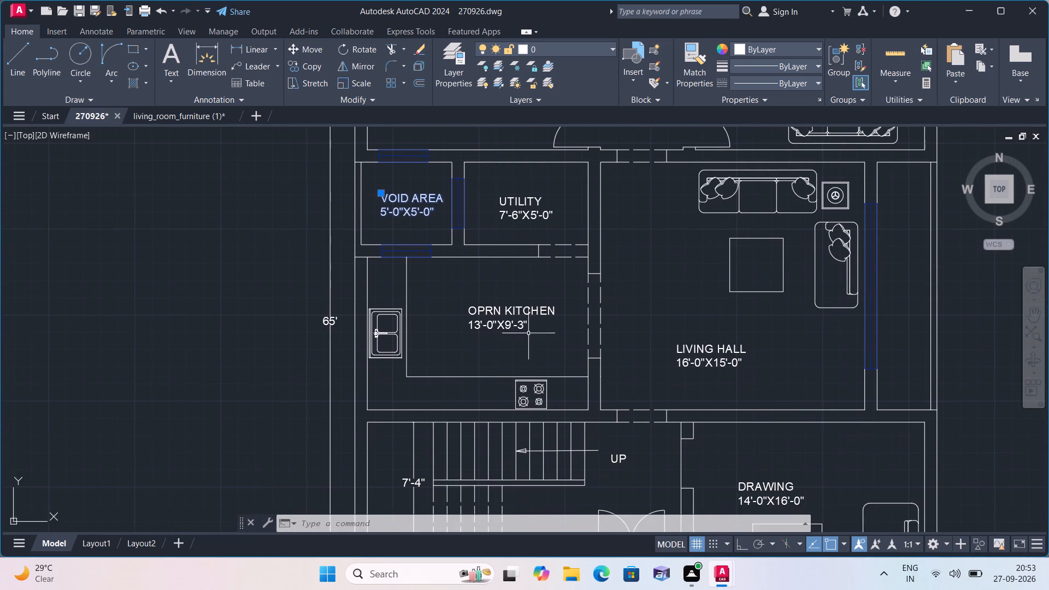
{"action": "scroll", "coordinate": [528, 343], "scroll_direction": "up", "scroll_amount": 1}
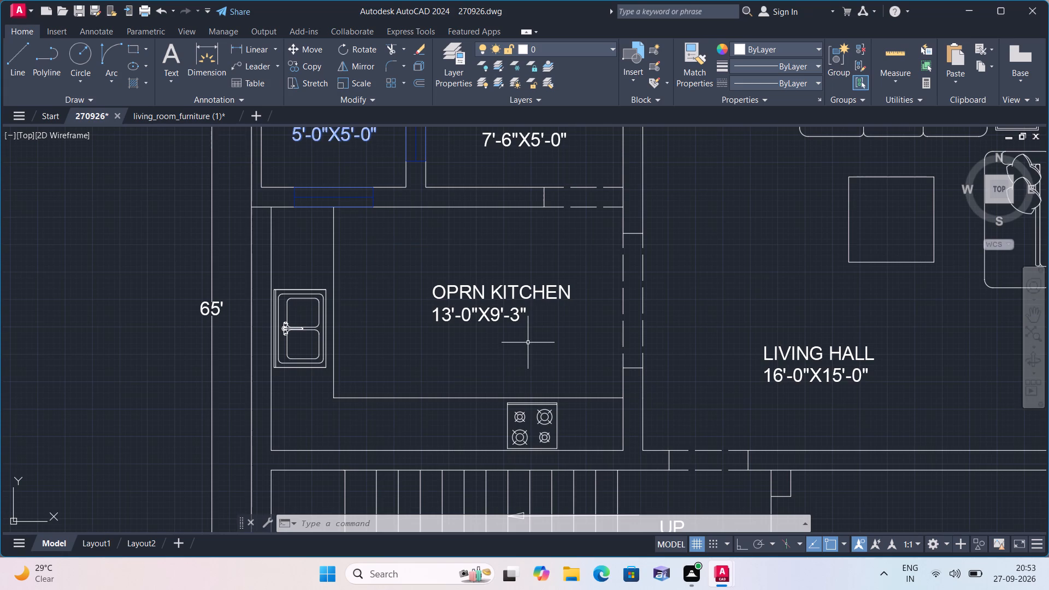
{"action": "middle_click_drag", "start_coordinate": [526, 343], "coordinate": [465, 317]}
{"action": "scroll", "coordinate": [494, 328], "scroll_direction": "down", "scroll_amount": 1}
{"action": "scroll", "coordinate": [451, 314], "scroll_direction": "down", "scroll_amount": 1}
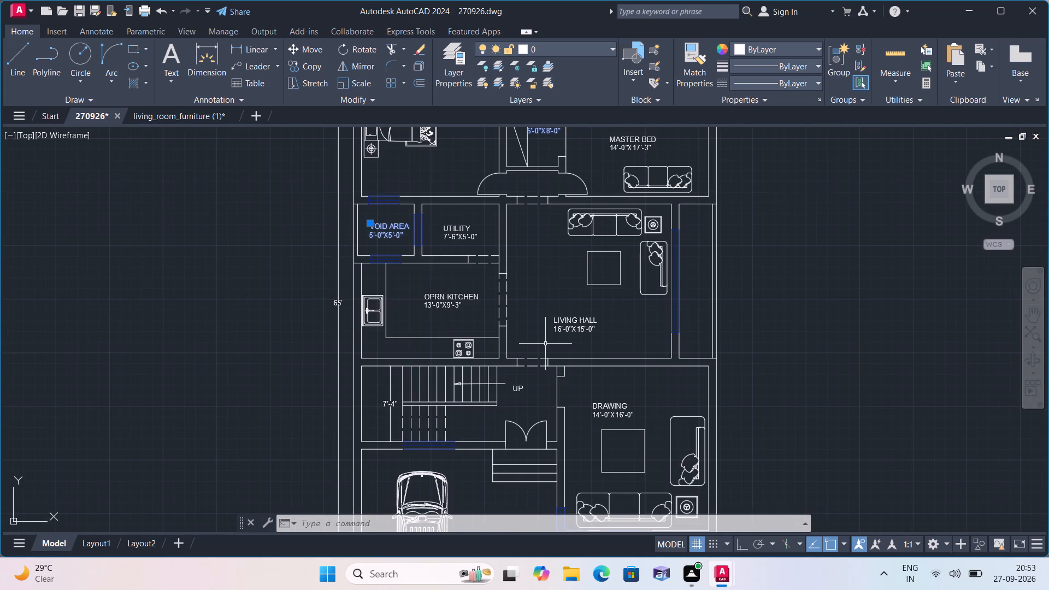
{"action": "scroll", "coordinate": [577, 349], "scroll_direction": "up", "scroll_amount": 1}
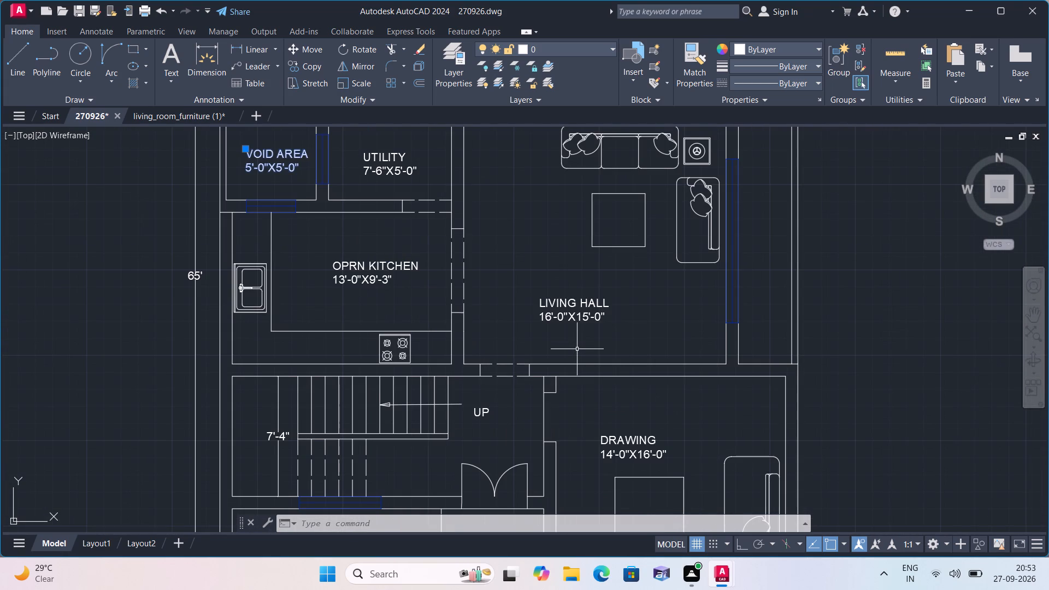
{"action": "middle_click_drag", "start_coordinate": [577, 349], "coordinate": [566, 288]}
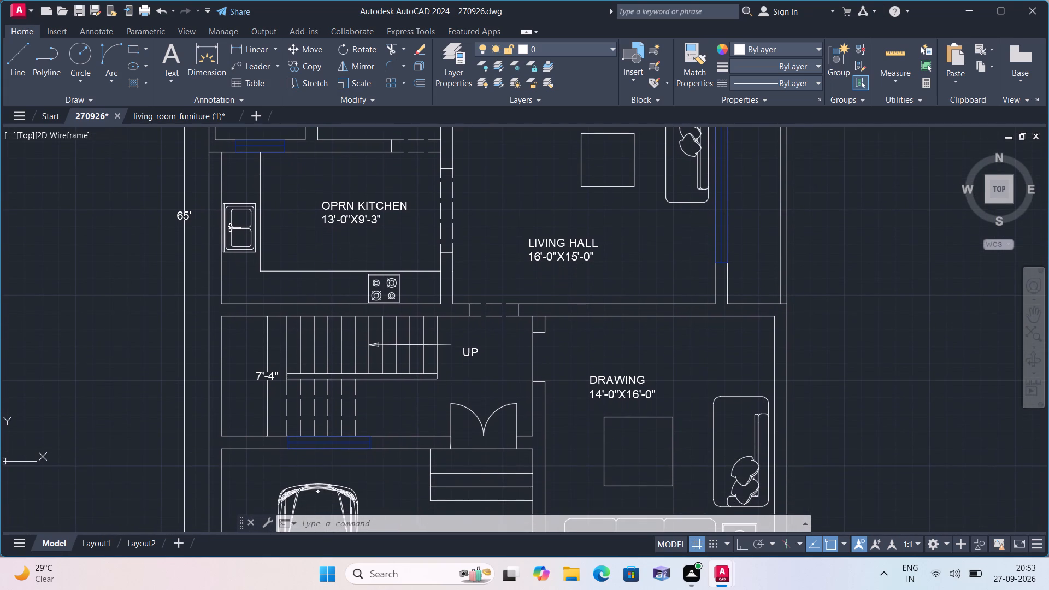
{"action": "middle_click_drag", "start_coordinate": [575, 341], "coordinate": [580, 301]}
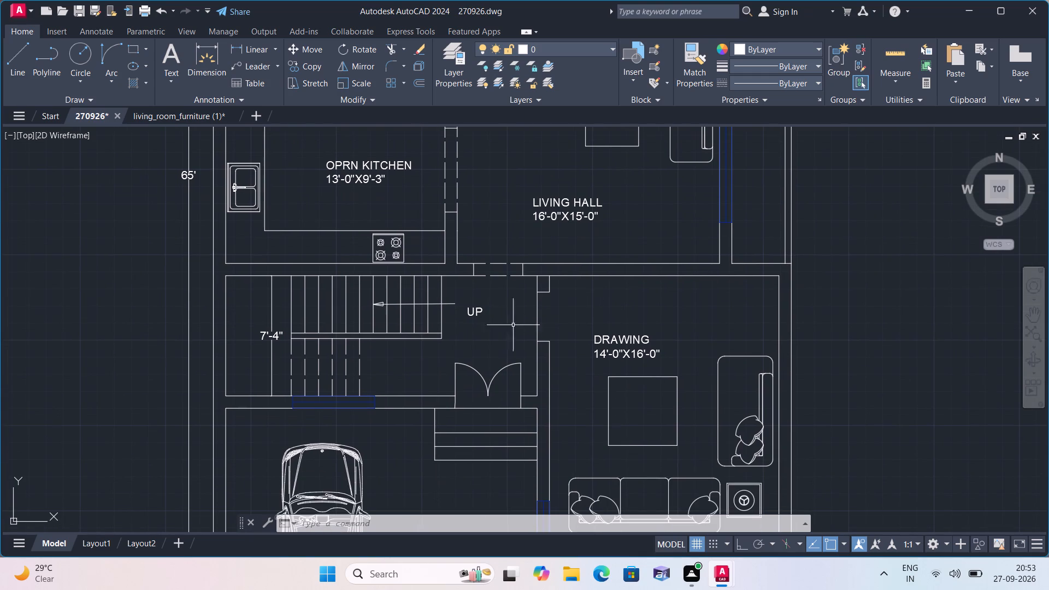
Move the UP label to the tail of the staircase direction arrow.
{"action": "left_click", "coordinate": [473, 314]}
{"action": "scroll", "coordinate": [472, 312], "scroll_direction": "up", "scroll_amount": 2}
{"action": "left_click", "coordinate": [457, 300]}
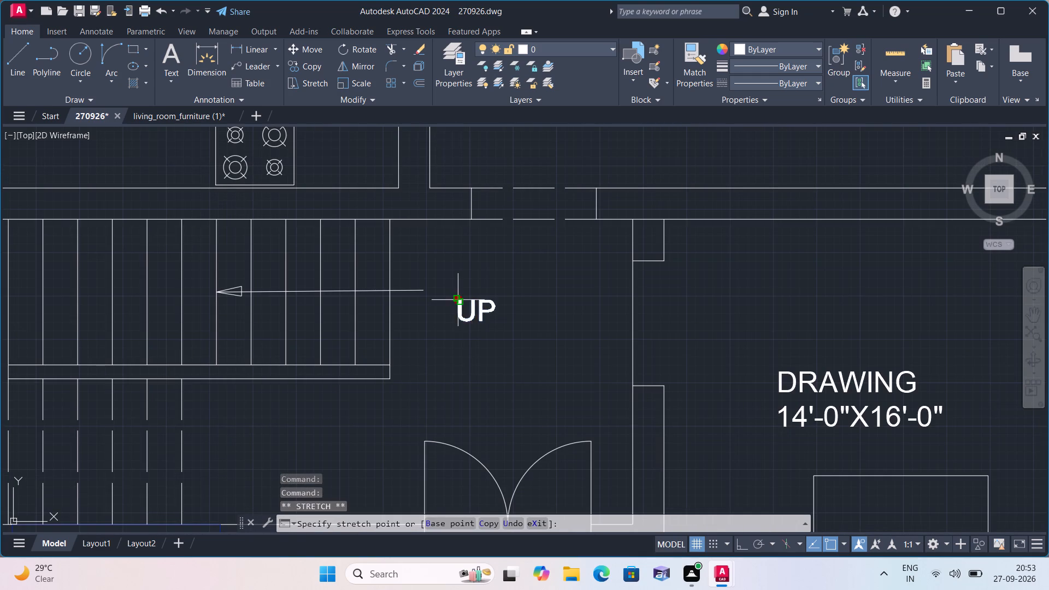
{"action": "left_click", "coordinate": [427, 282]}
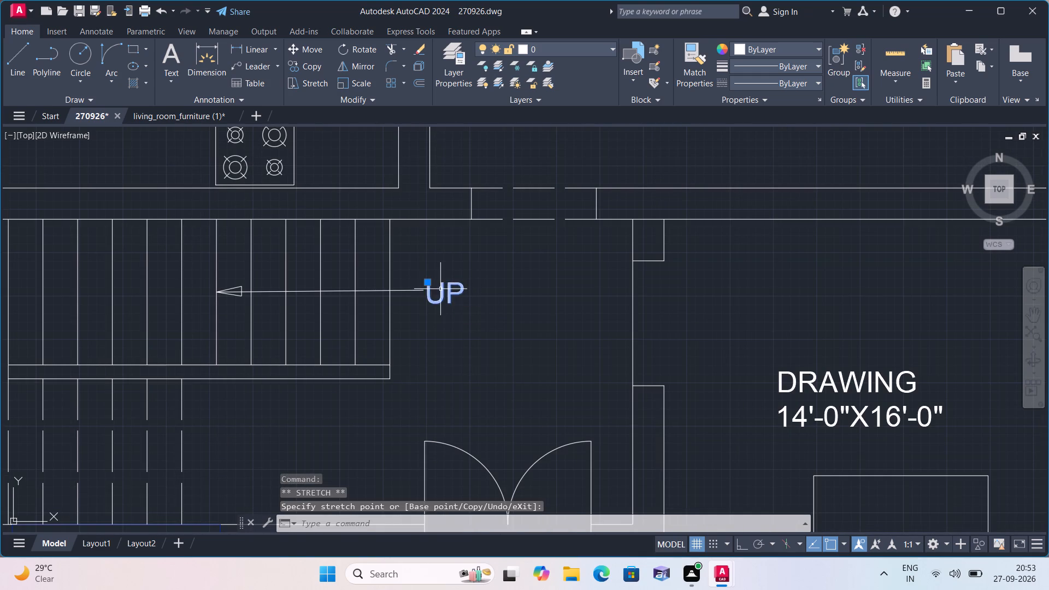
Move the DRAWING 14'-0"X16'-0" label onto the square centre table in the drawing room.
{"action": "scroll", "coordinate": [482, 321], "scroll_direction": "down", "scroll_amount": 1}
{"action": "middle_click_drag", "start_coordinate": [497, 332], "coordinate": [468, 284]}
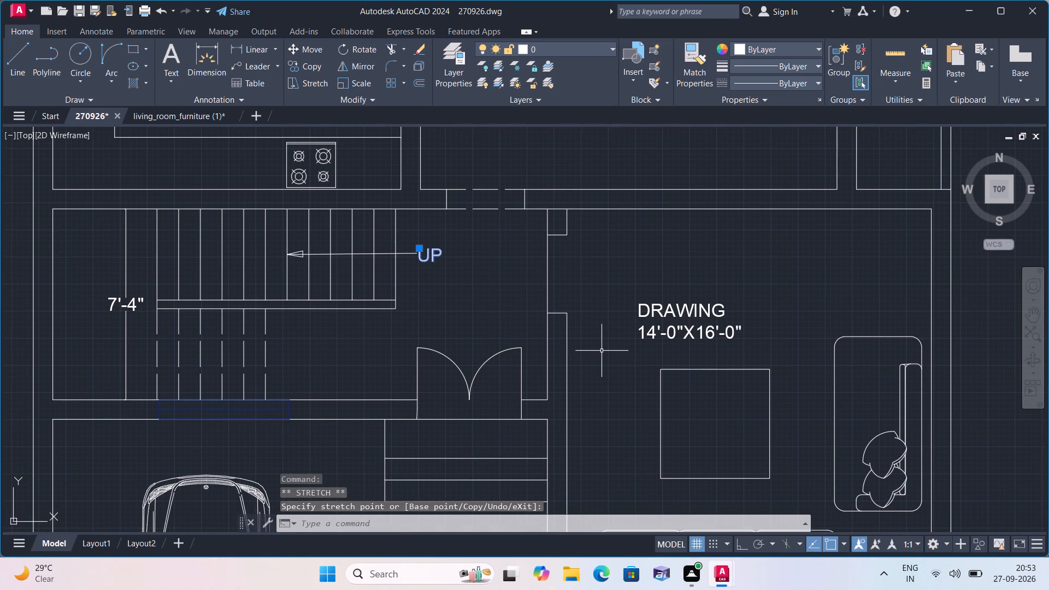
{"action": "middle_click_drag", "start_coordinate": [605, 351], "coordinate": [580, 289]}
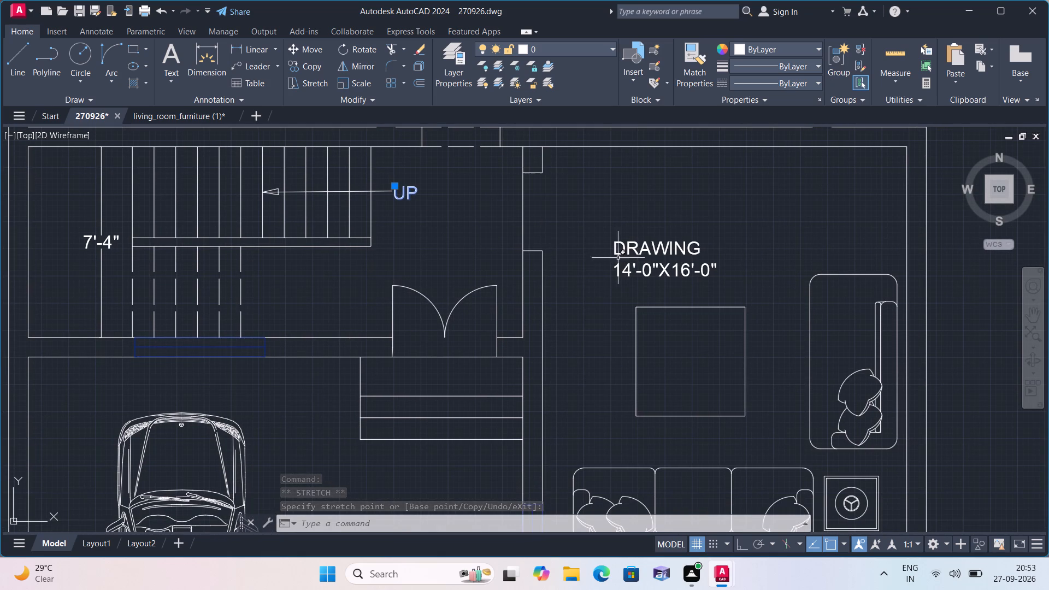
{"action": "left_click", "coordinate": [619, 251]}
{"action": "left_click", "coordinate": [605, 240]}
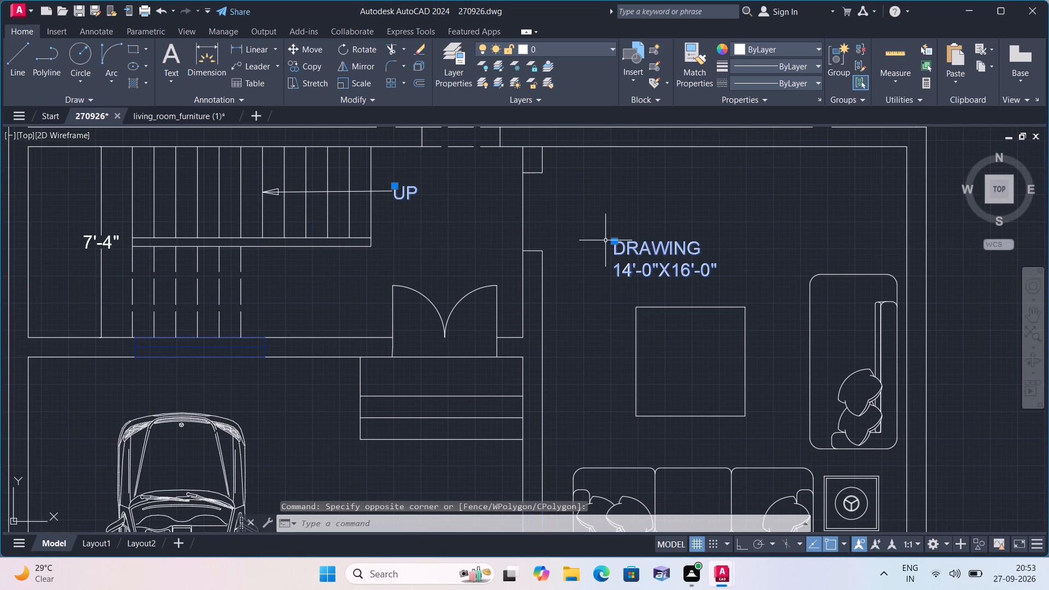
{"action": "left_click", "coordinate": [610, 239]}
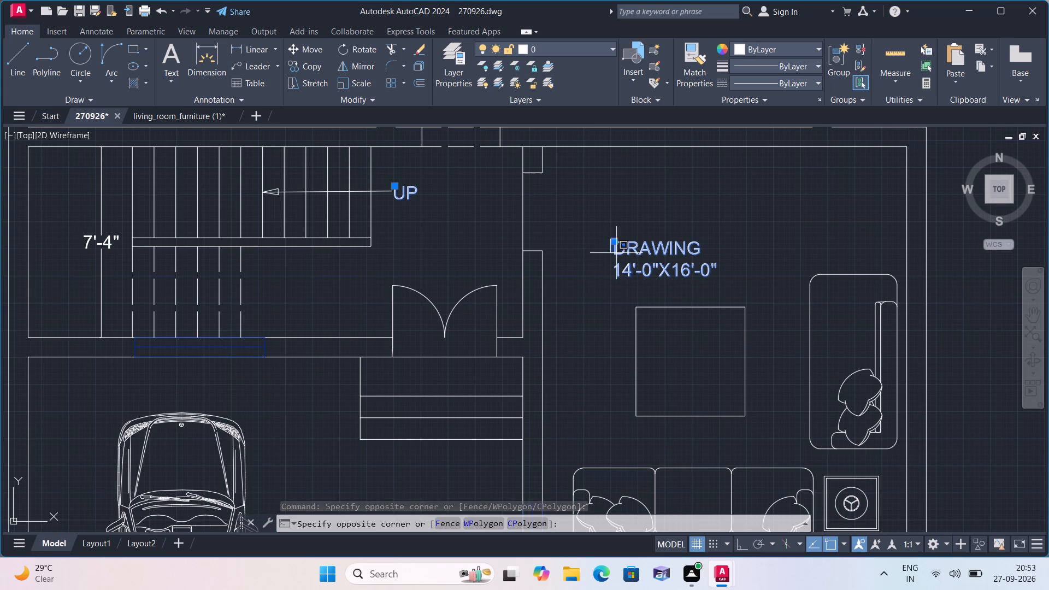
{"action": "left_click", "coordinate": [599, 237]}
{"action": "left_click", "coordinate": [614, 240]}
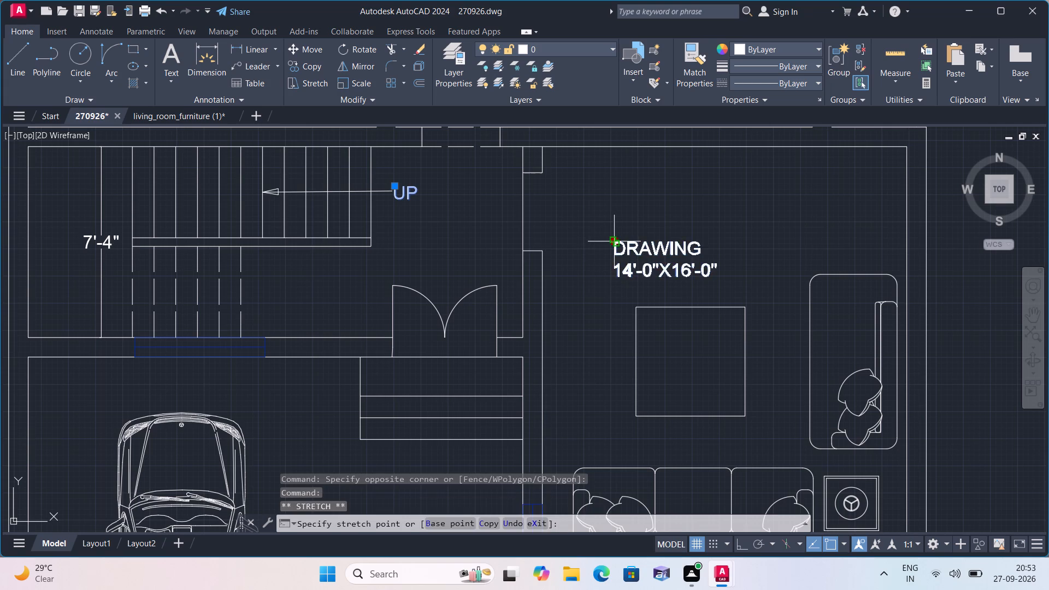
{"action": "left_click", "coordinate": [640, 329]}
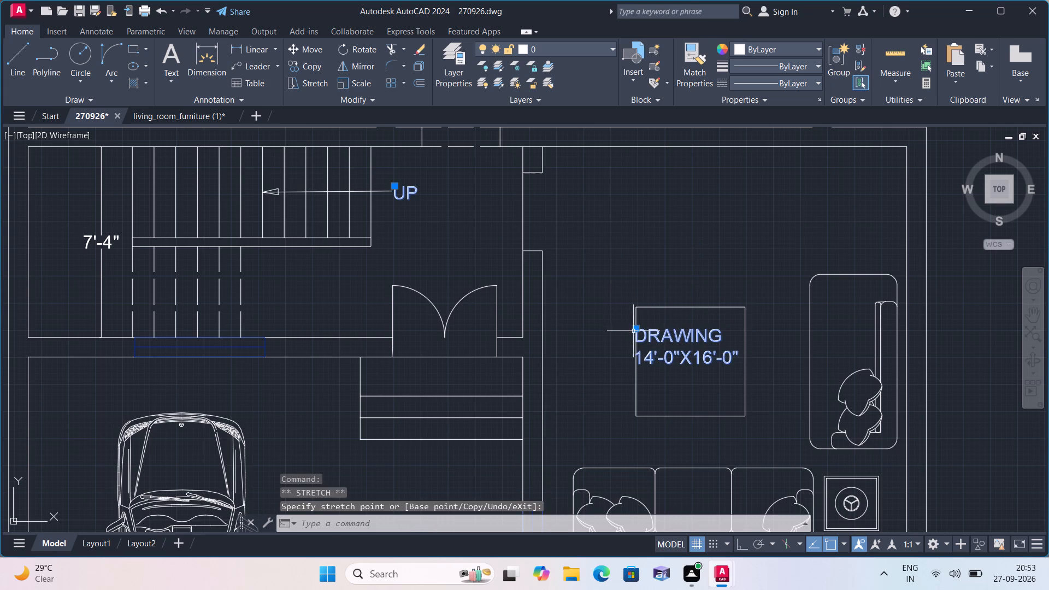
Check the placement of the car porch and front lawn labels.
{"action": "middle_click_drag", "start_coordinate": [626, 333], "coordinate": [621, 284]}
{"action": "scroll", "coordinate": [621, 277], "scroll_direction": "down", "scroll_amount": 1}
{"action": "scroll", "coordinate": [587, 338], "scroll_direction": "down", "scroll_amount": 1}
{"action": "middle_click_drag", "start_coordinate": [567, 380], "coordinate": [567, 380]}
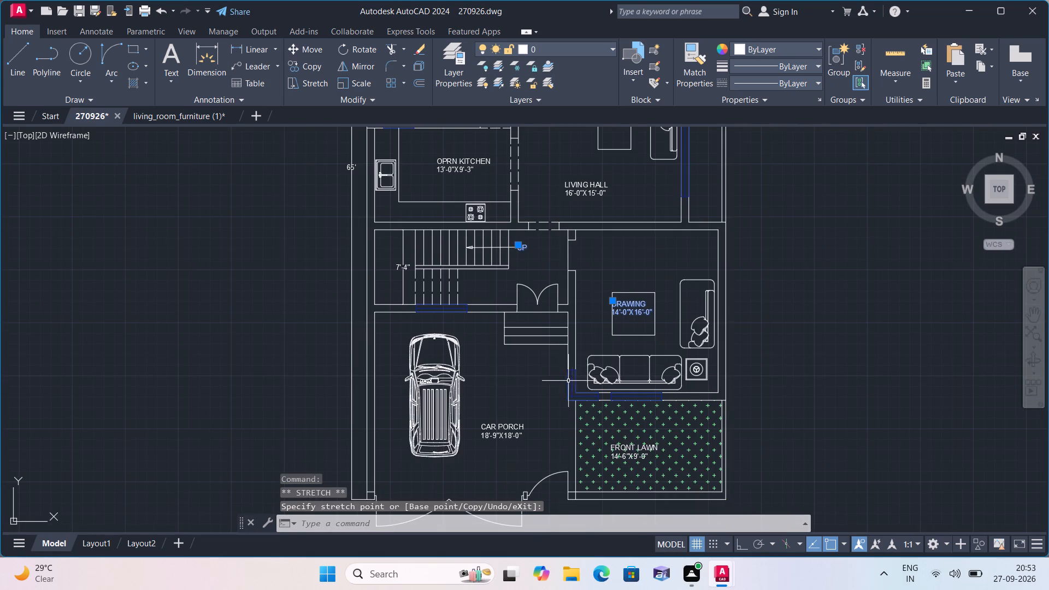
{"action": "middle_click_drag", "start_coordinate": [567, 380], "coordinate": [547, 263]}
{"action": "scroll", "coordinate": [496, 363], "scroll_direction": "up", "scroll_amount": 2}
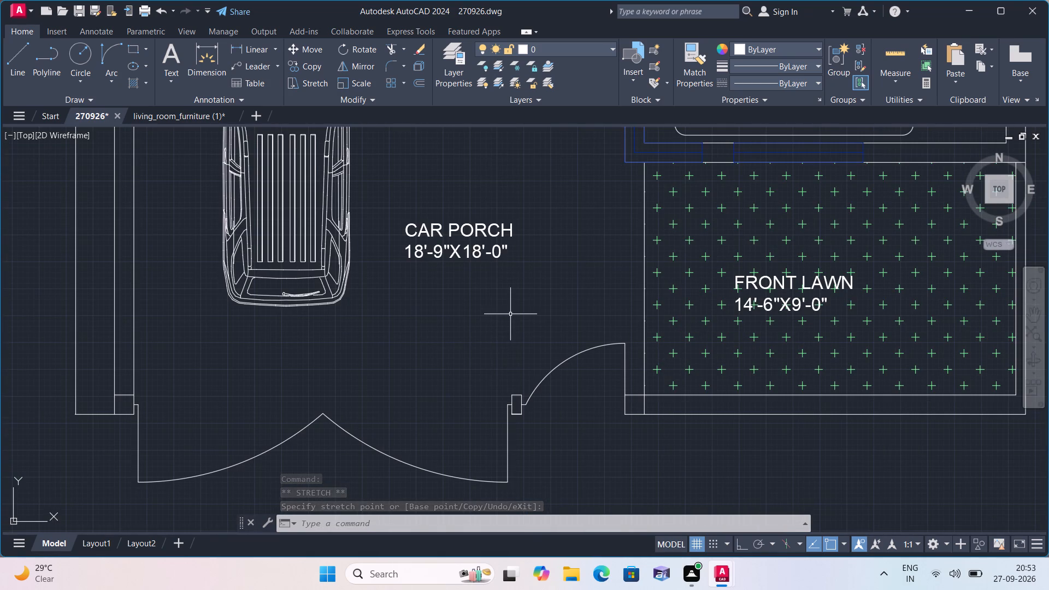
{"action": "middle_click_drag", "start_coordinate": [510, 314], "coordinate": [416, 353]}
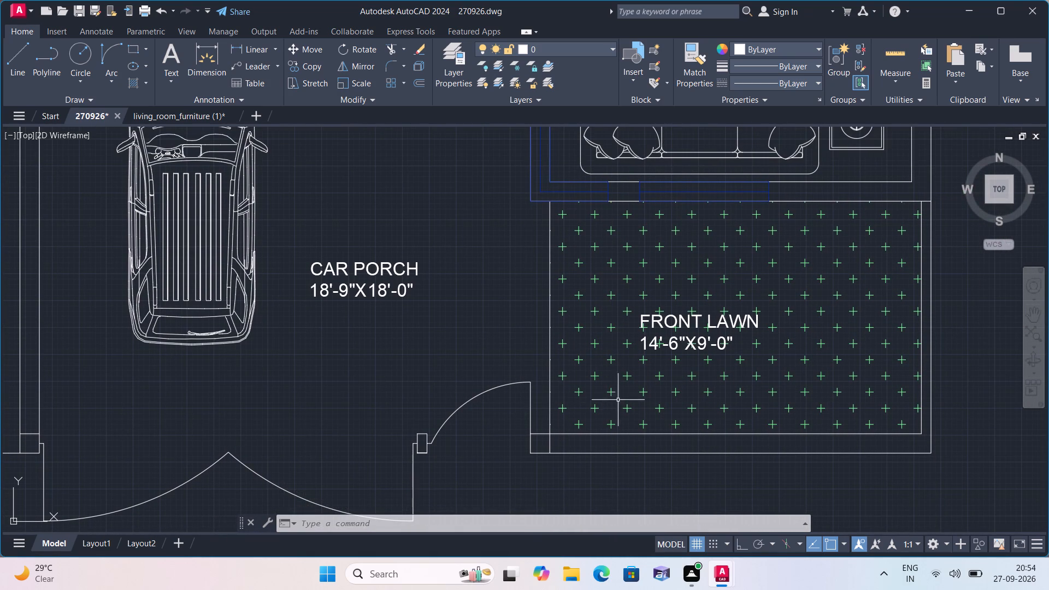
{"action": "middle_click_drag", "start_coordinate": [718, 386], "coordinate": [696, 376]}
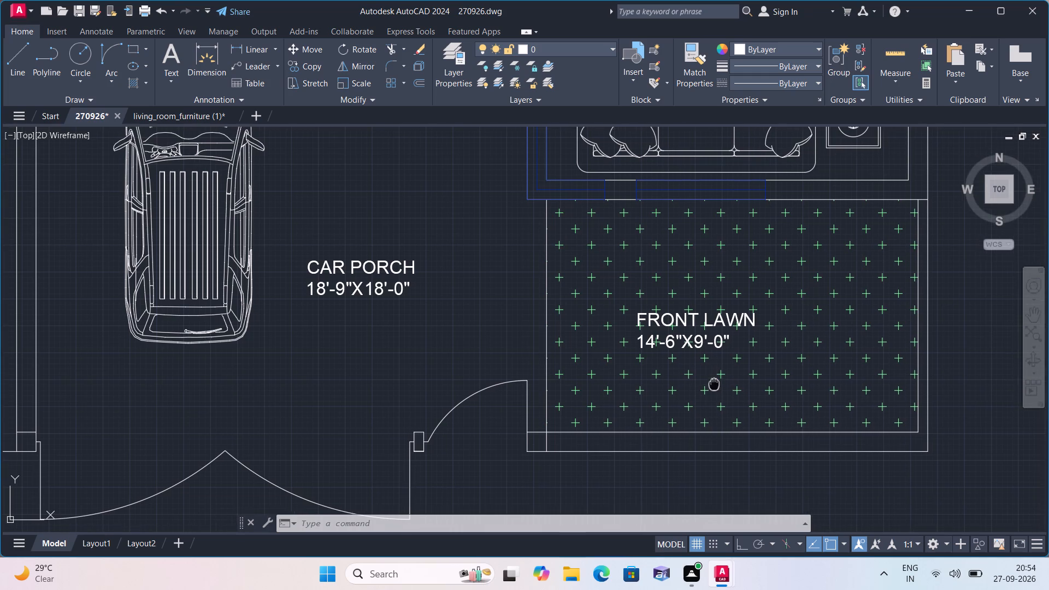
{"action": "middle_click_drag", "start_coordinate": [696, 376], "coordinate": [653, 370]}
{"action": "scroll", "coordinate": [653, 370], "scroll_direction": "down", "scroll_amount": 3}
{"action": "scroll", "coordinate": [604, 440], "scroll_direction": "up", "scroll_amount": 3}
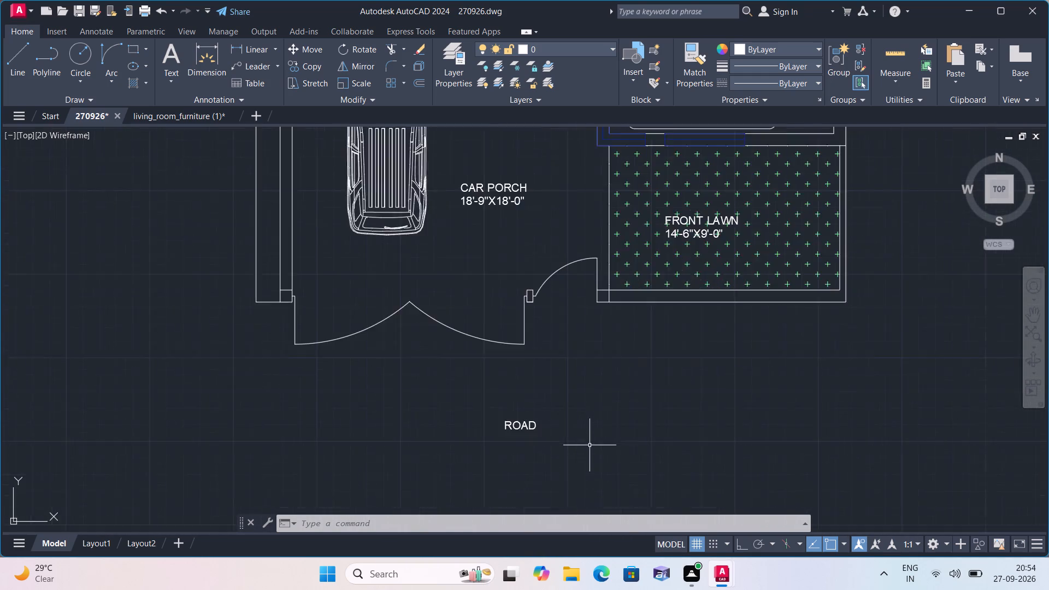
Move the ROAD label closer to the house, centred just outside the car porch's double gate.
{"action": "middle_click_drag", "start_coordinate": [590, 445], "coordinate": [605, 357]}
{"action": "scroll", "coordinate": [590, 445], "scroll_direction": "down", "scroll_amount": 1}
{"action": "left_click", "coordinate": [530, 345]}
{"action": "left_click", "coordinate": [527, 338]}
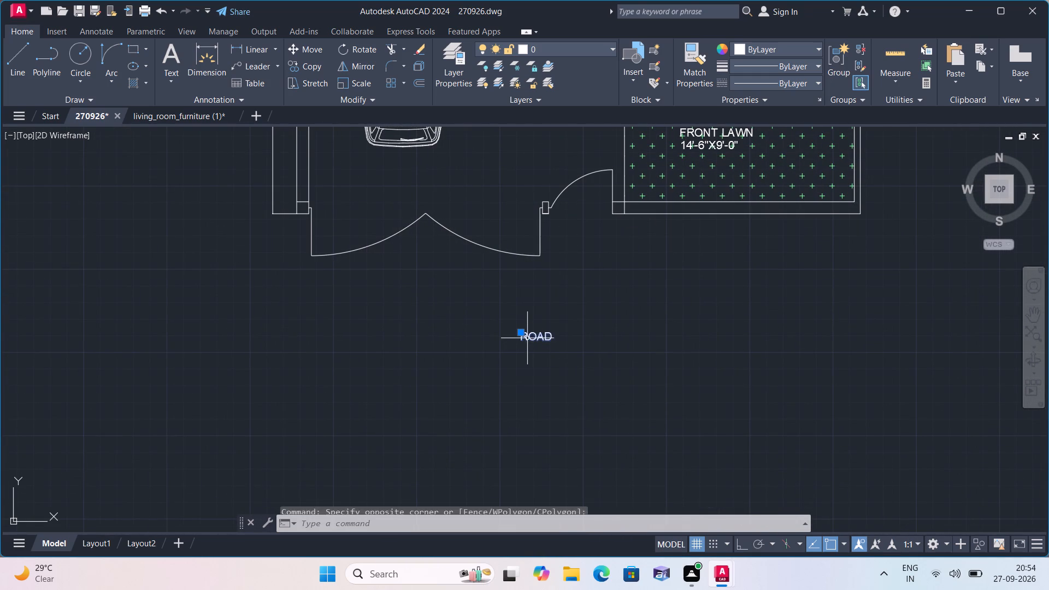
{"action": "scroll", "coordinate": [520, 334], "scroll_direction": "up", "scroll_amount": 1}
{"action": "left_click", "coordinate": [524, 332]}
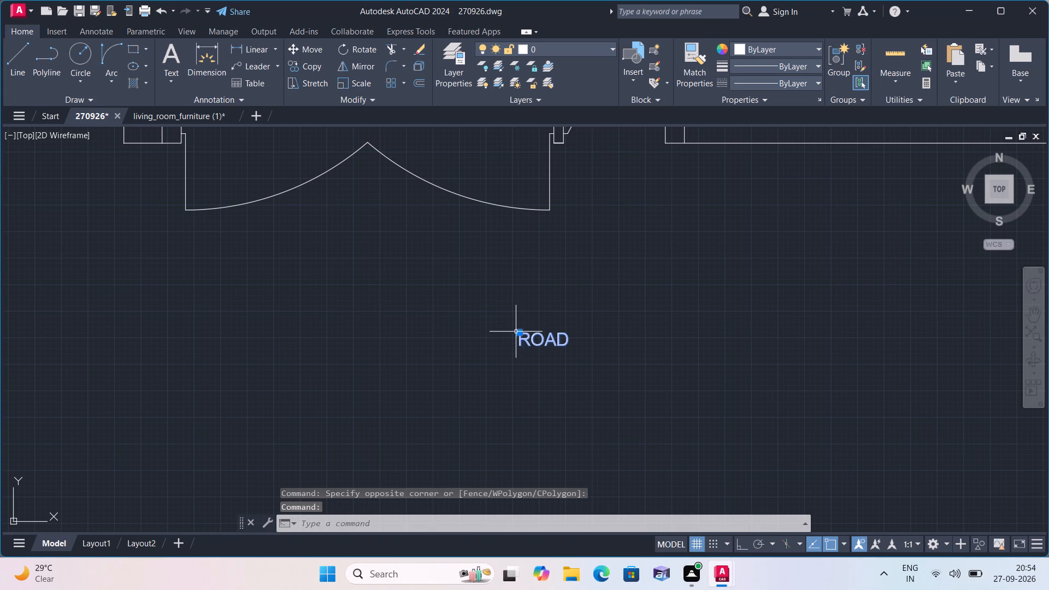
{"action": "left_click", "coordinate": [521, 334]}
{"action": "left_click", "coordinate": [334, 269]}
{"action": "scroll", "coordinate": [385, 293], "scroll_direction": "down", "scroll_amount": 2}
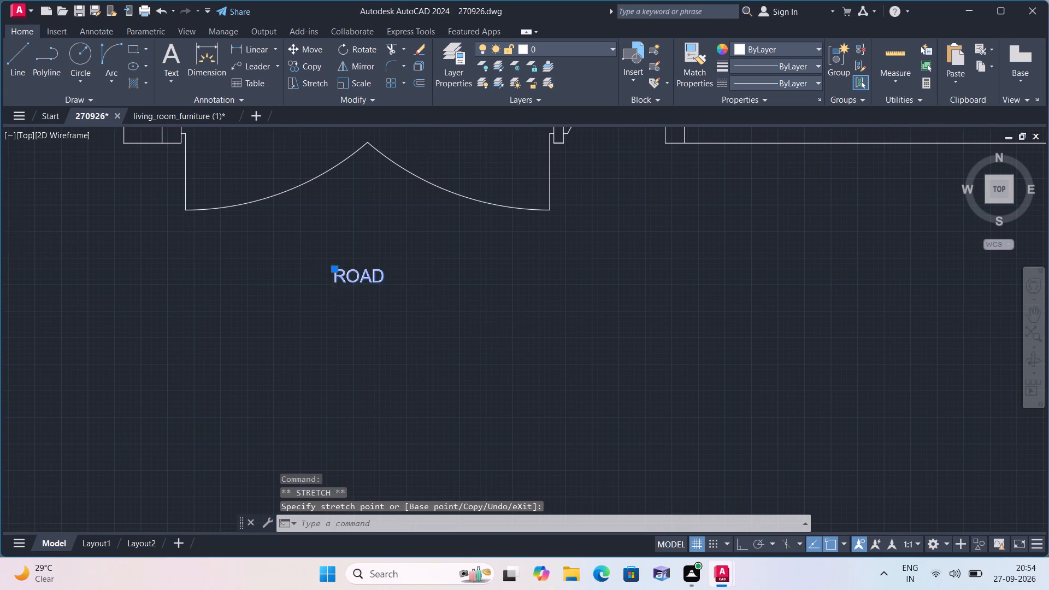
{"action": "scroll", "coordinate": [450, 289], "scroll_direction": "down", "scroll_amount": 1}
{"action": "middle_click_drag", "start_coordinate": [505, 280], "coordinate": [449, 440]}
{"action": "scroll", "coordinate": [503, 287], "scroll_direction": "down", "scroll_amount": 1}
{"action": "scroll", "coordinate": [522, 331], "scroll_direction": "up", "scroll_amount": 2}
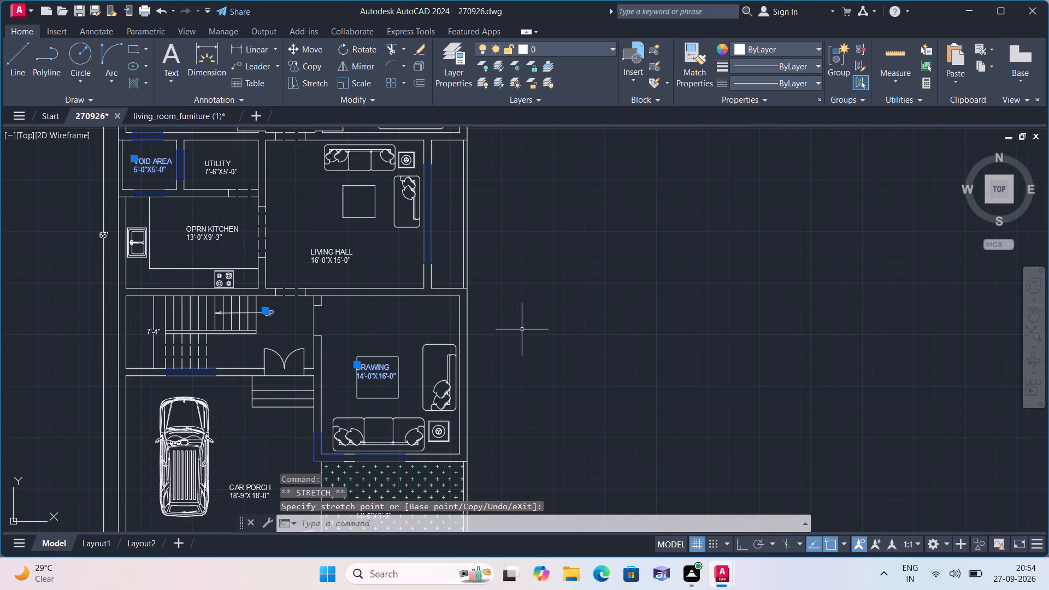
{"action": "key", "text": "Escape"}
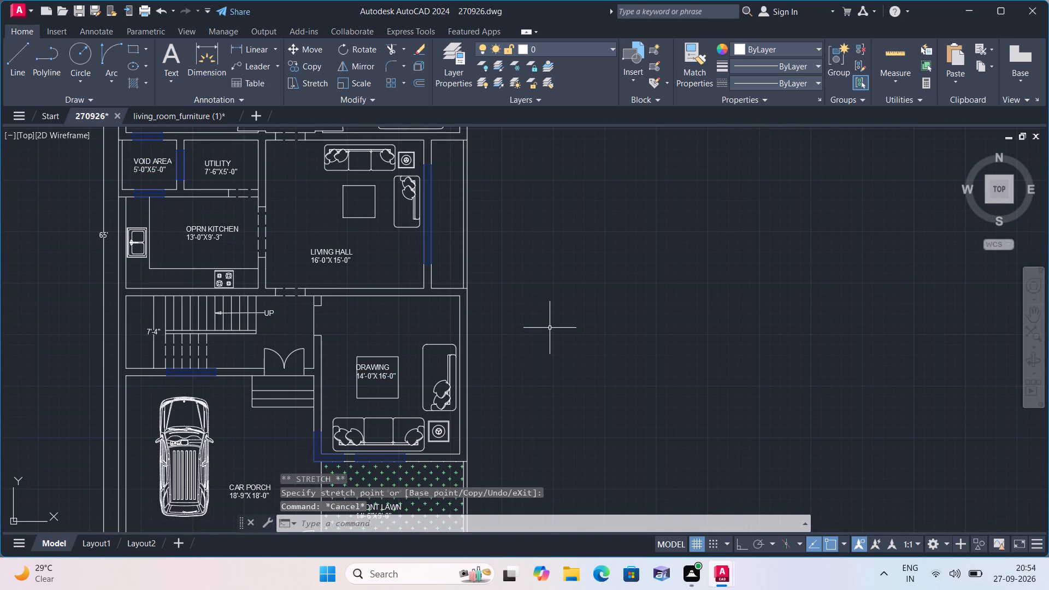
Write a two-line multiline text label, VOID AREA over 3'-6"X15'-0", in the empty space east of the house.
{"action": "middle_click_drag", "start_coordinate": [545, 327], "coordinate": [530, 369]}
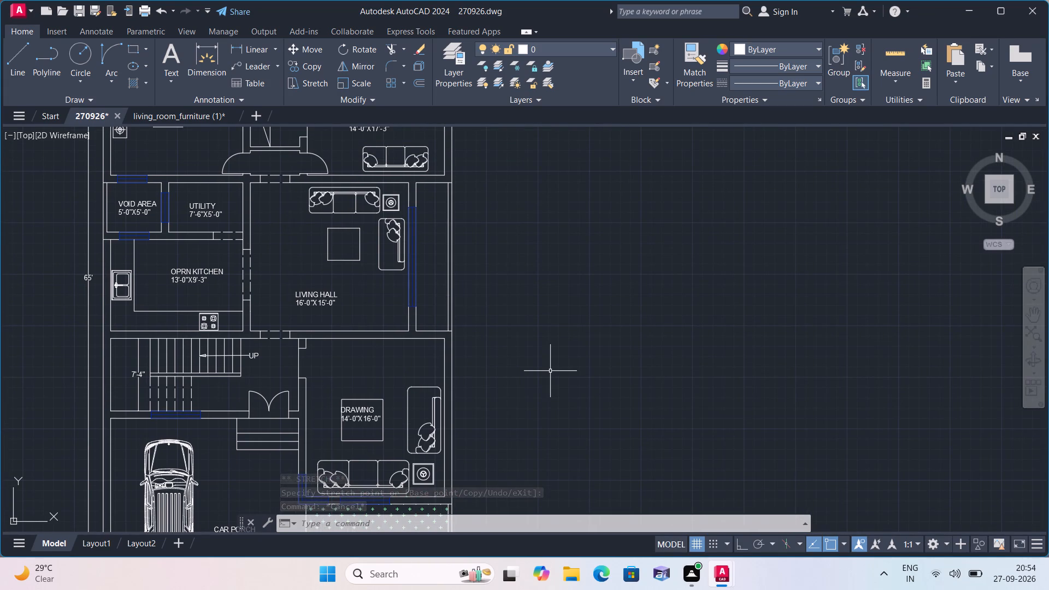
{"action": "type", "text": "mt"}
{"action": "key", "text": "space"}
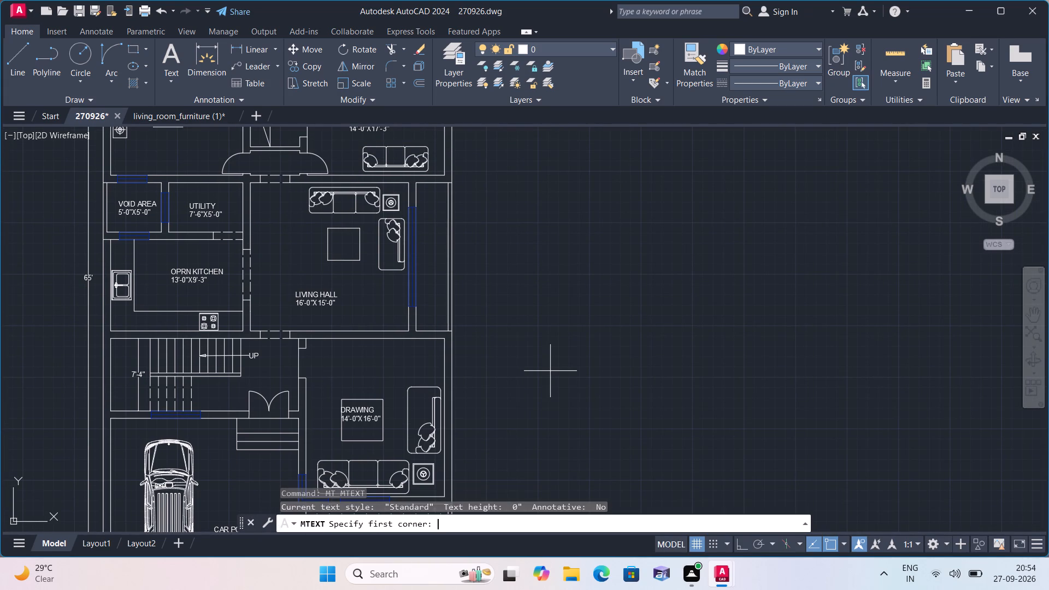
{"action": "left_click", "coordinate": [550, 371]}
{"action": "double_click", "coordinate": [549, 376]}
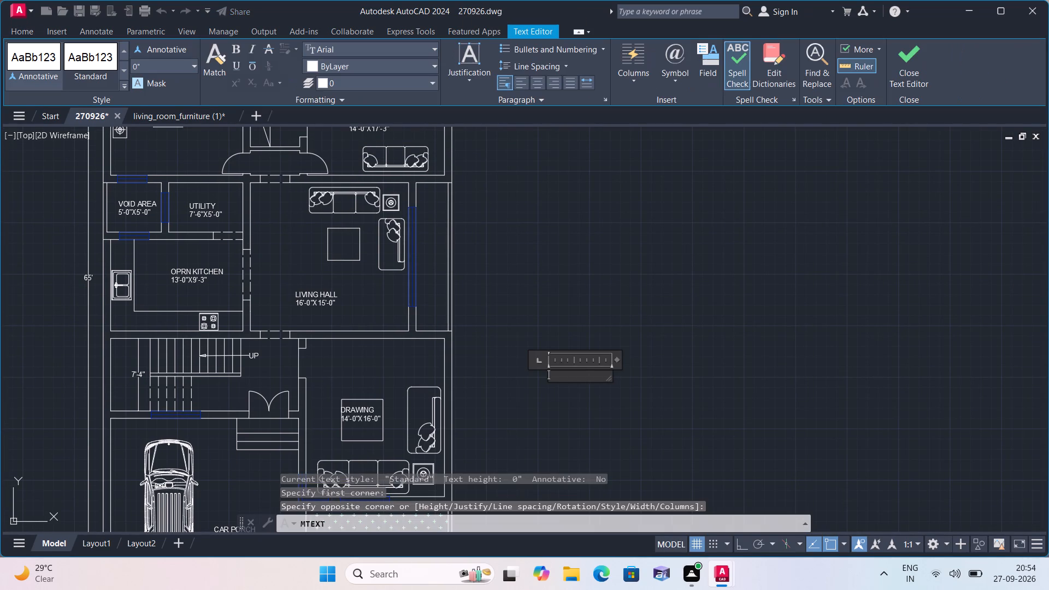
{"action": "type", "text": "VOI"}
{"action": "key", "text": "d"}
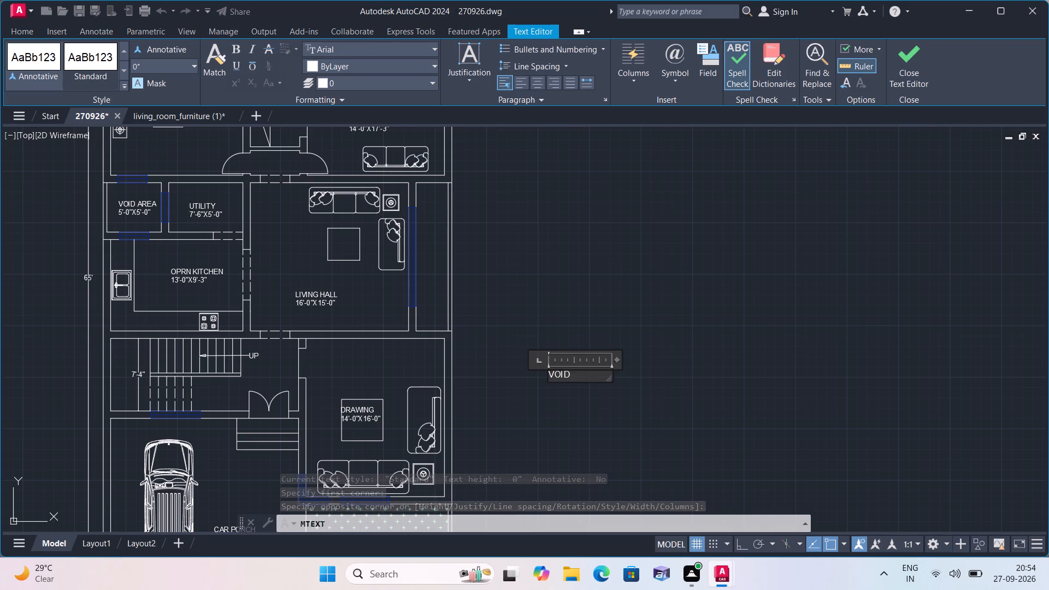
{"action": "key", "text": "space"}
{"action": "type", "text": "AREA"}
{"action": "key", "text": "Return"}
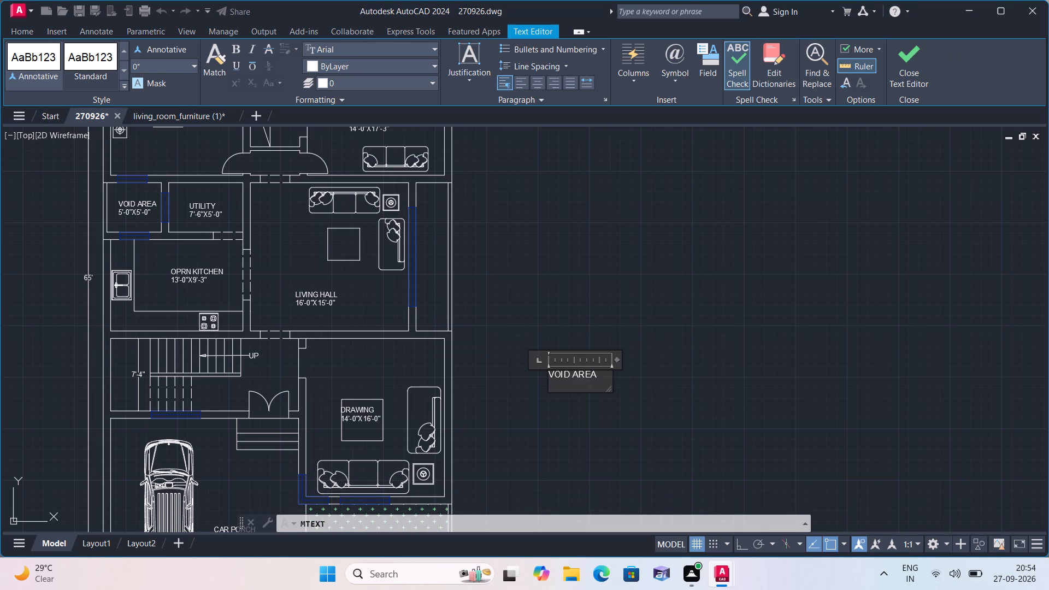
{"action": "type", "text": "3'-6\"X"}
{"action": "type", "text": "15'-0\""}
{"action": "left_click", "coordinate": [574, 412]}
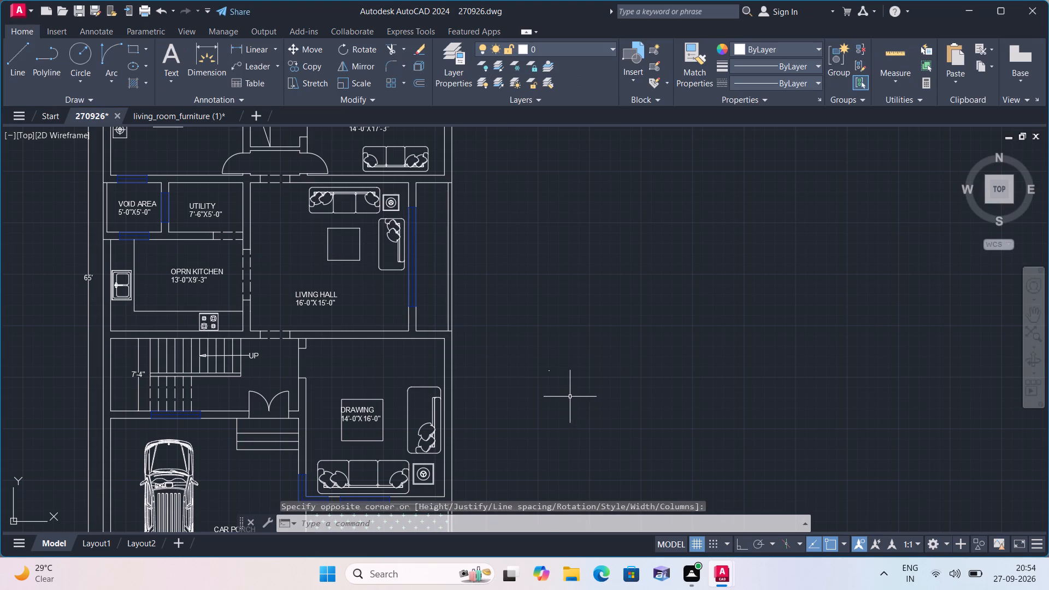
Set the text height of the new VOID AREA 3'-6"X15'-0" label to 6".
{"action": "left_click", "coordinate": [570, 396]}
{"action": "left_click", "coordinate": [530, 338]}
{"action": "right_click", "coordinate": [616, 319]}
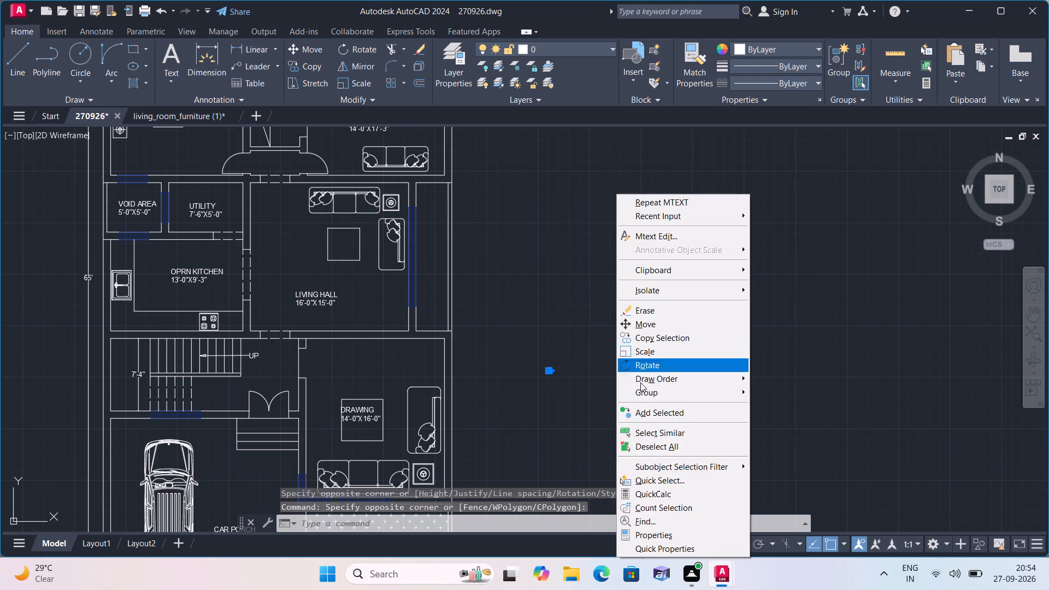
{"action": "left_click", "coordinate": [664, 532]}
{"action": "scroll", "coordinate": [12, 254], "scroll_direction": "down", "scroll_amount": 1}
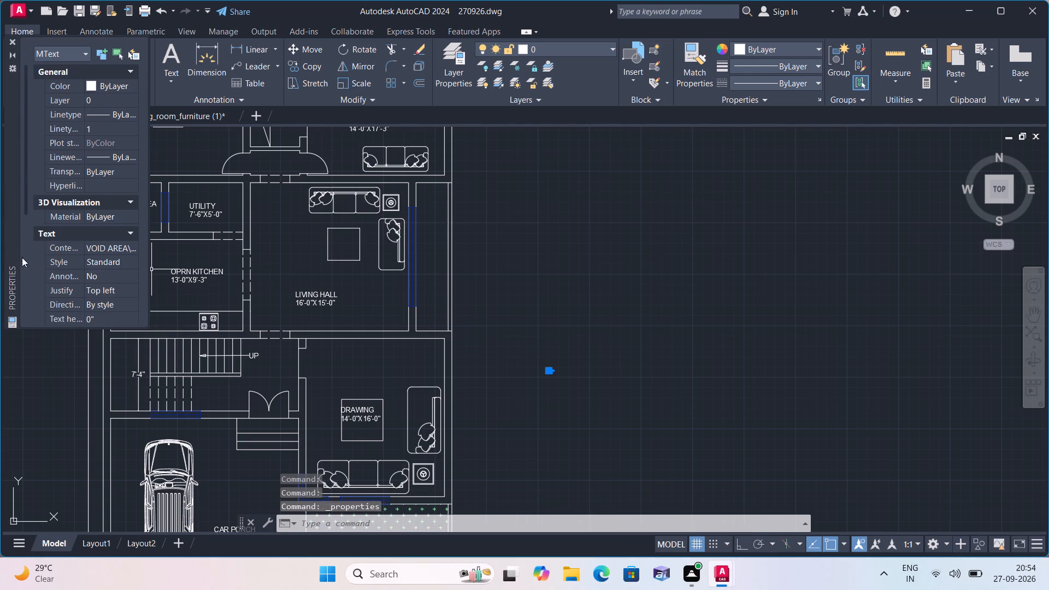
{"action": "scroll", "coordinate": [22, 257], "scroll_direction": "down", "scroll_amount": 3}
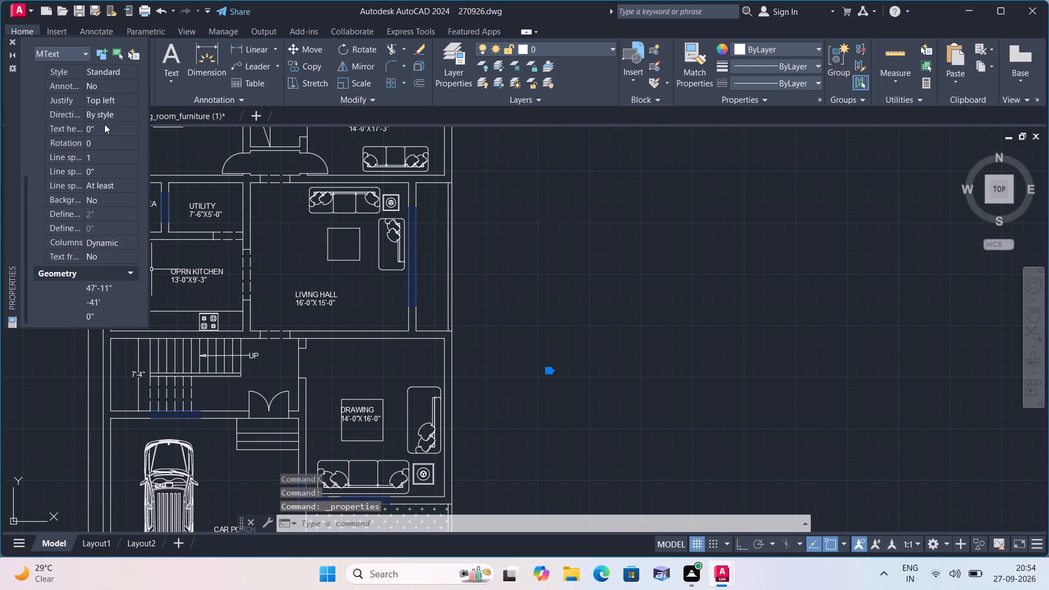
{"action": "left_click", "coordinate": [104, 124]}
{"action": "key", "text": "BackSpace"}
{"action": "type", "text": "6\""}
{"action": "left_click", "coordinate": [505, 200]}
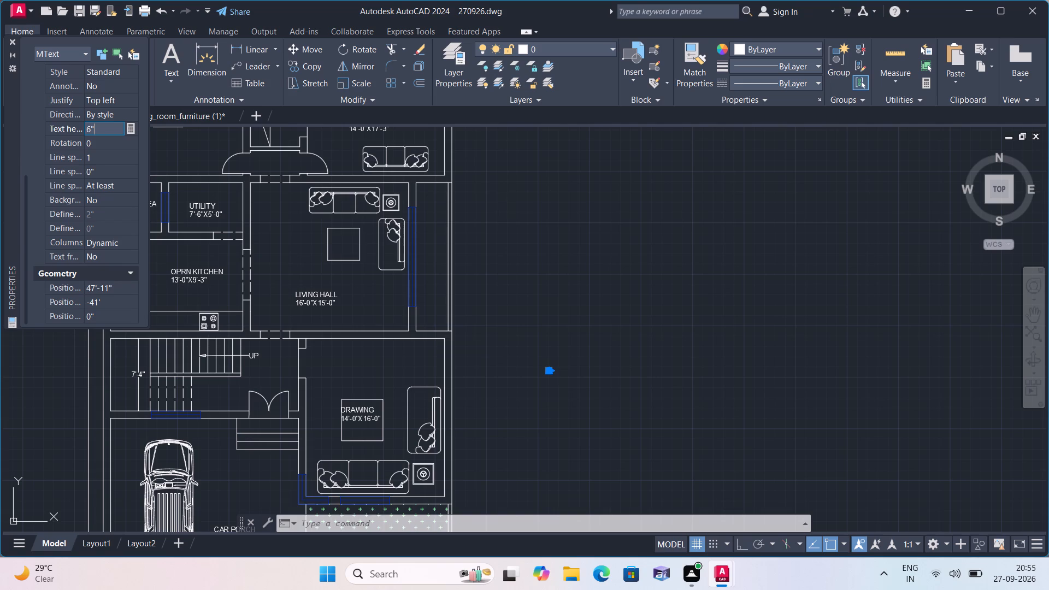
{"action": "left_click", "coordinate": [9, 43]}
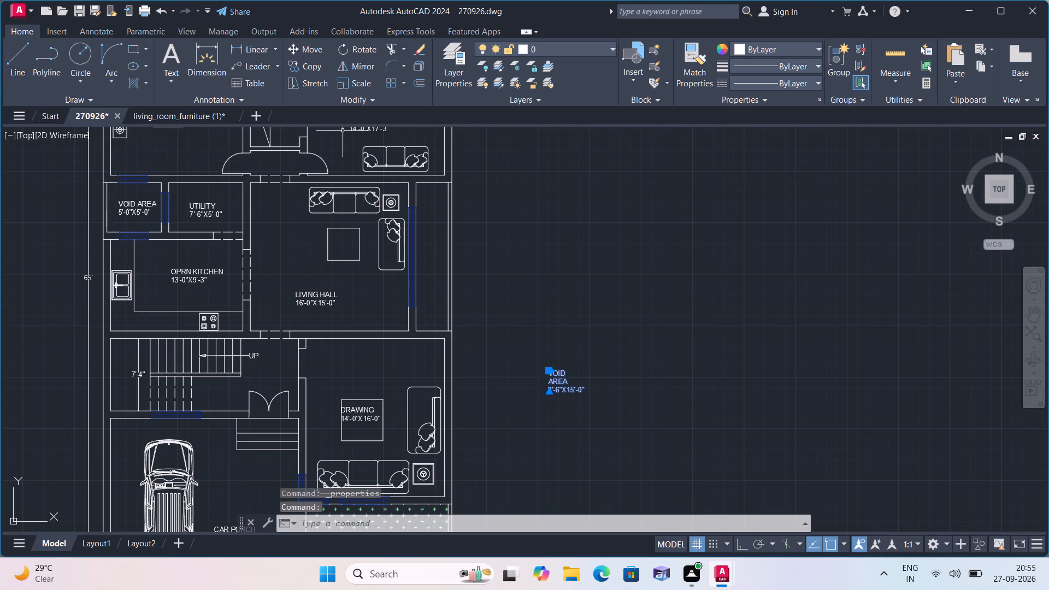
{"action": "key", "text": "Escape"}
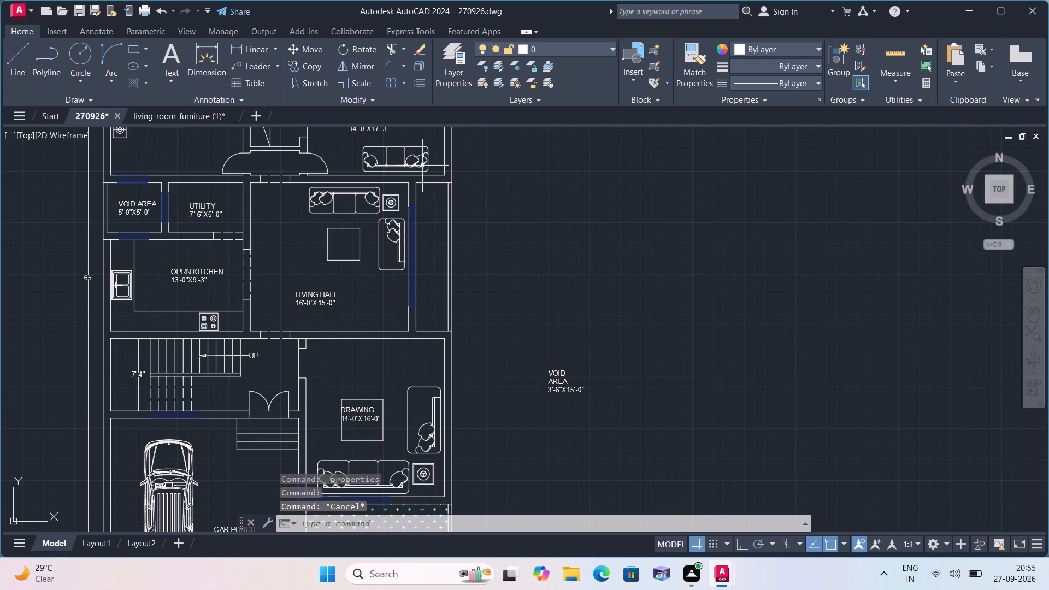
Widen the text frame of the VOID AREA 3'-6"X15'-0" label so VOID AREA fits on one line above the size.
{"action": "scroll", "coordinate": [569, 355], "scroll_direction": "up", "scroll_amount": 1}
{"action": "left_click", "coordinate": [558, 403]}
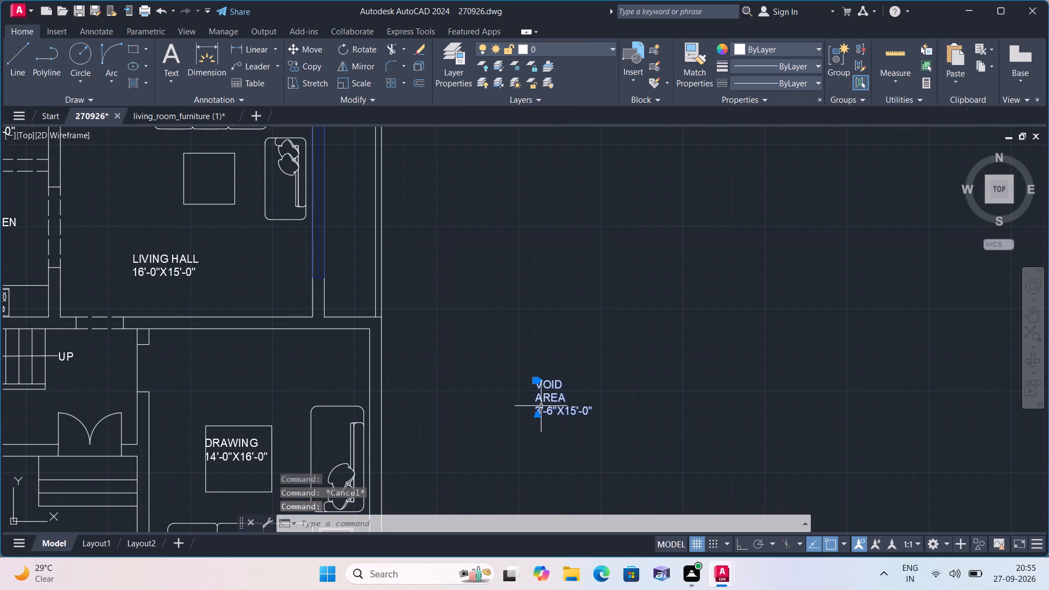
{"action": "right_click", "coordinate": [586, 360]}
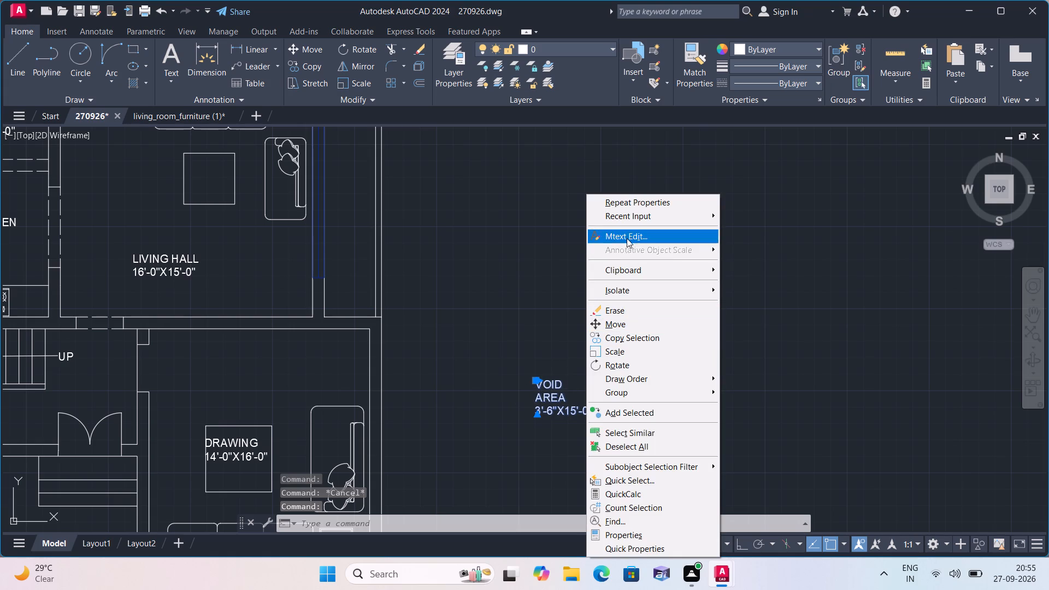
{"action": "left_click", "coordinate": [627, 237]}
{"action": "scroll", "coordinate": [565, 386], "scroll_direction": "up", "scroll_amount": 2}
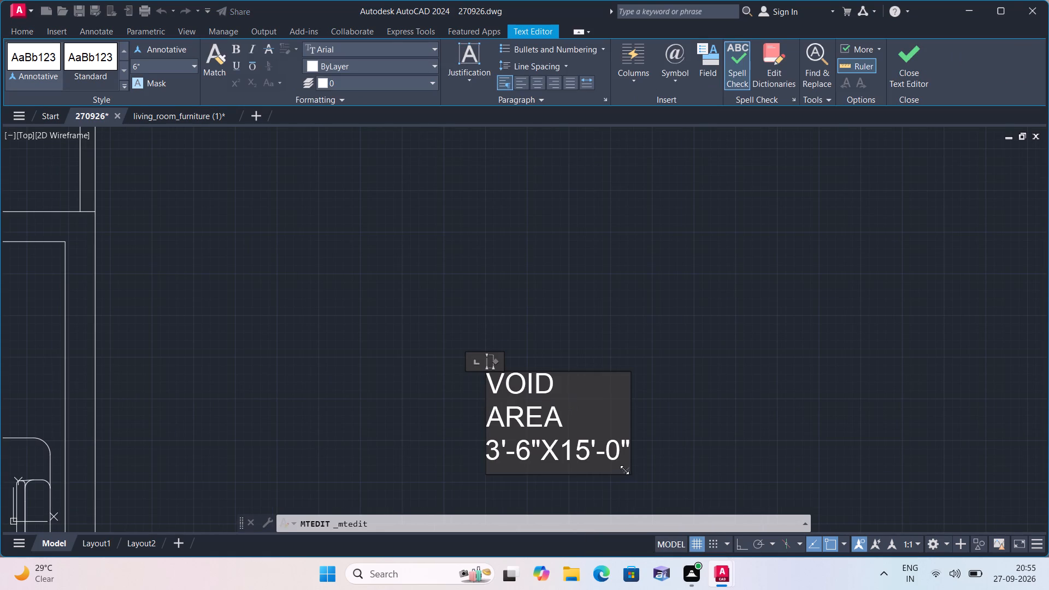
{"action": "left_click_drag", "start_coordinate": [624, 469], "coordinate": [750, 459]}
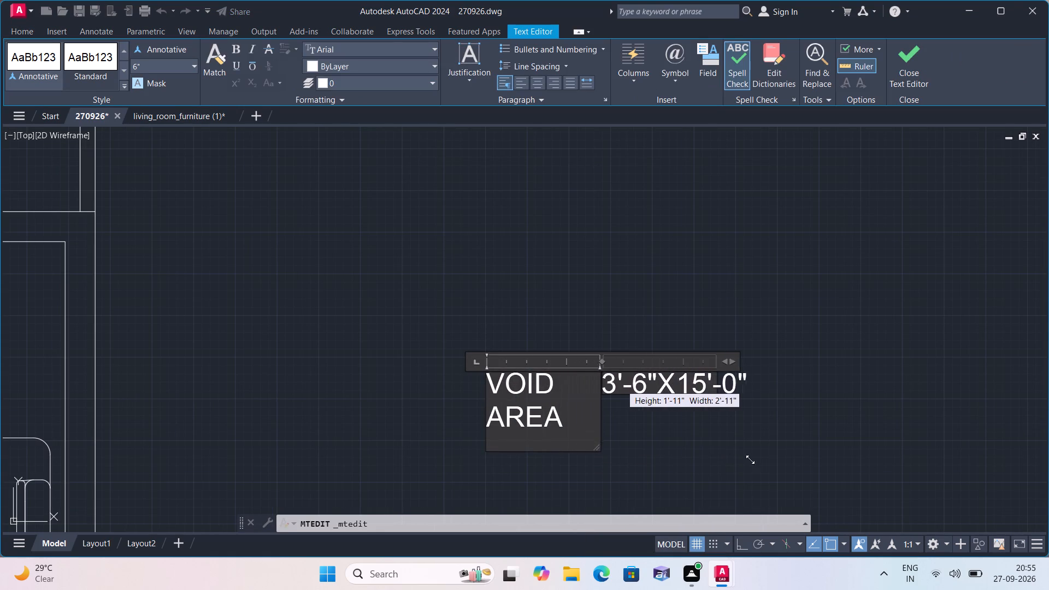
{"action": "left_click_drag", "start_coordinate": [750, 459], "coordinate": [804, 453]}
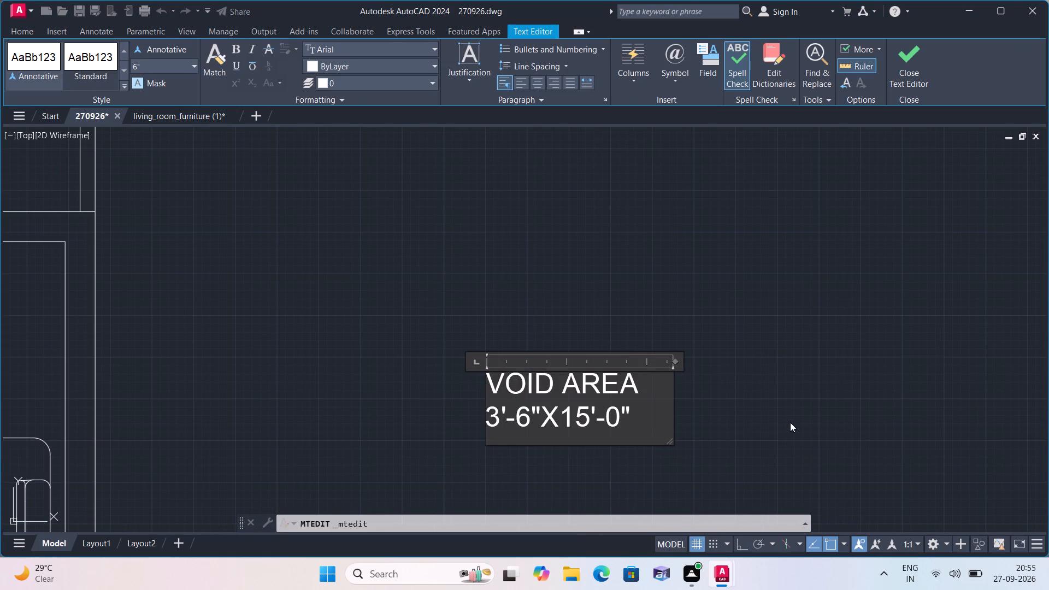
{"action": "left_click", "coordinate": [767, 407]}
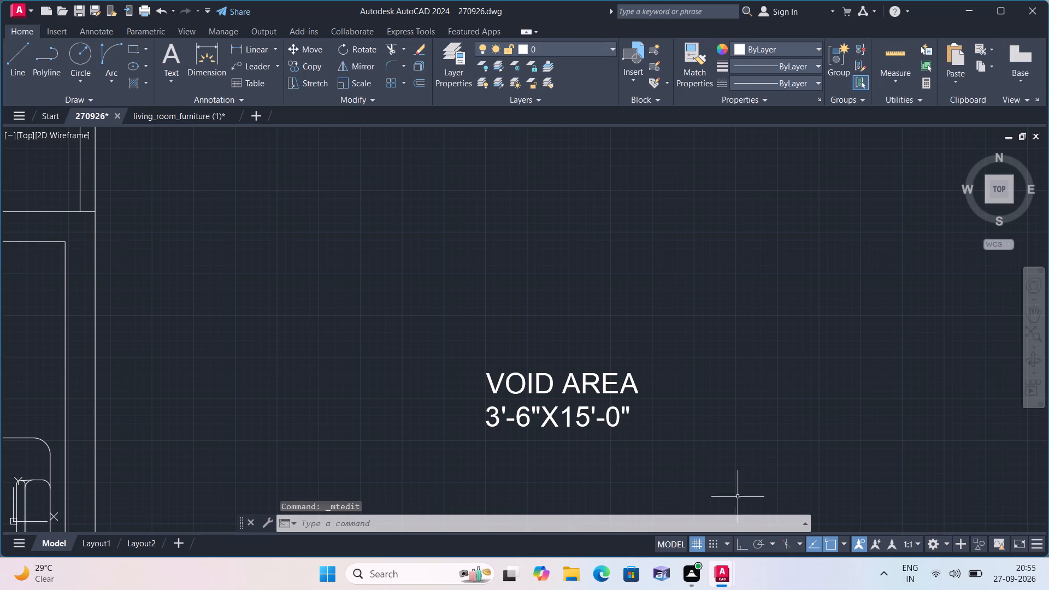
Rotate the VOID AREA 3'-6"X15'-0" label 90° counterclockwise with ortho mode so that it reads vertically upward.
{"action": "left_click", "coordinate": [740, 543]}
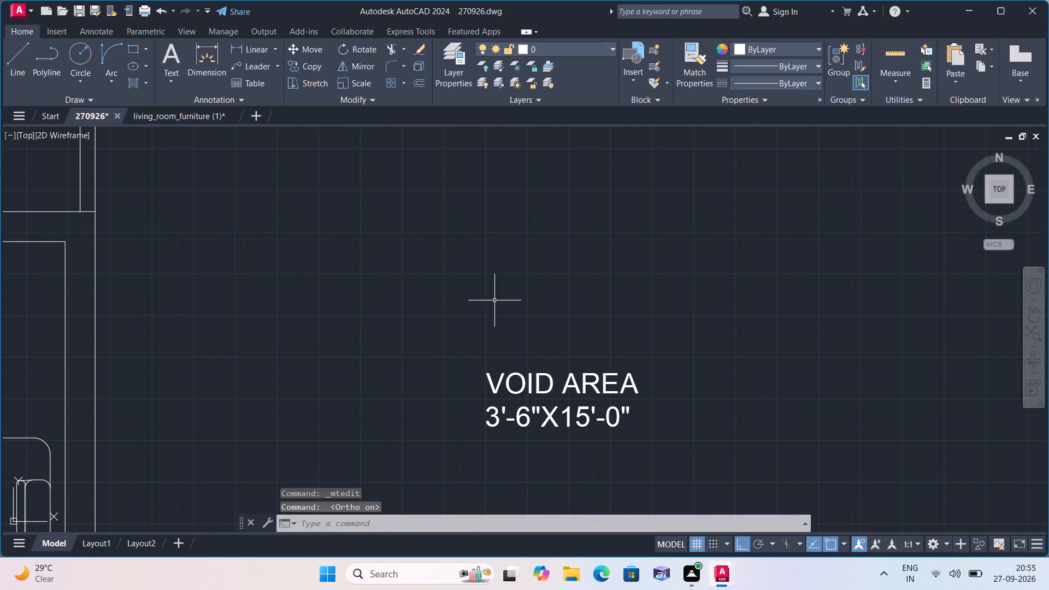
{"action": "left_click", "coordinate": [351, 49]}
{"action": "left_click", "coordinate": [547, 386]}
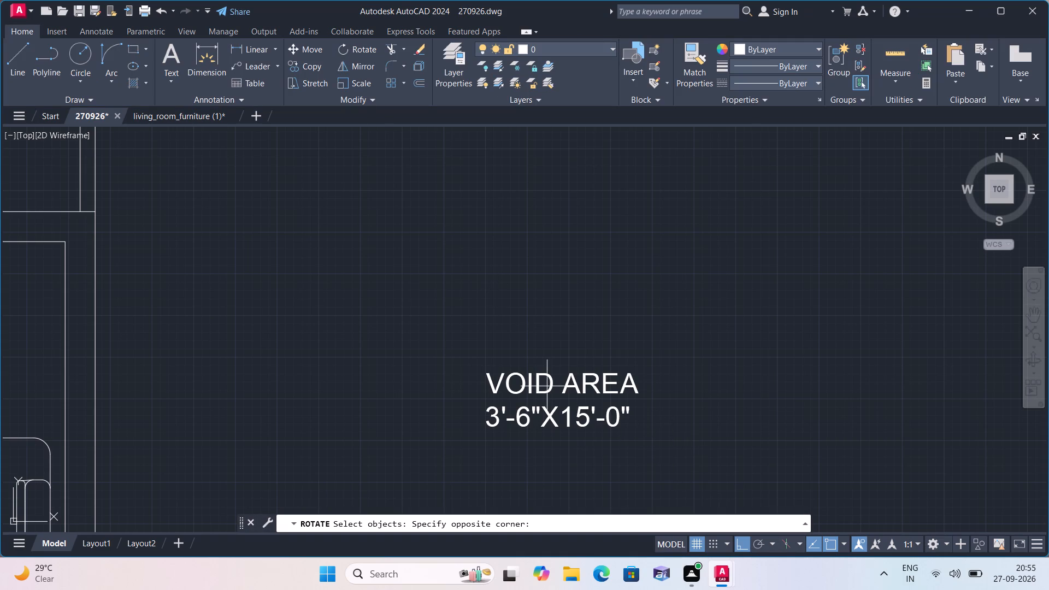
{"action": "left_click", "coordinate": [540, 399]}
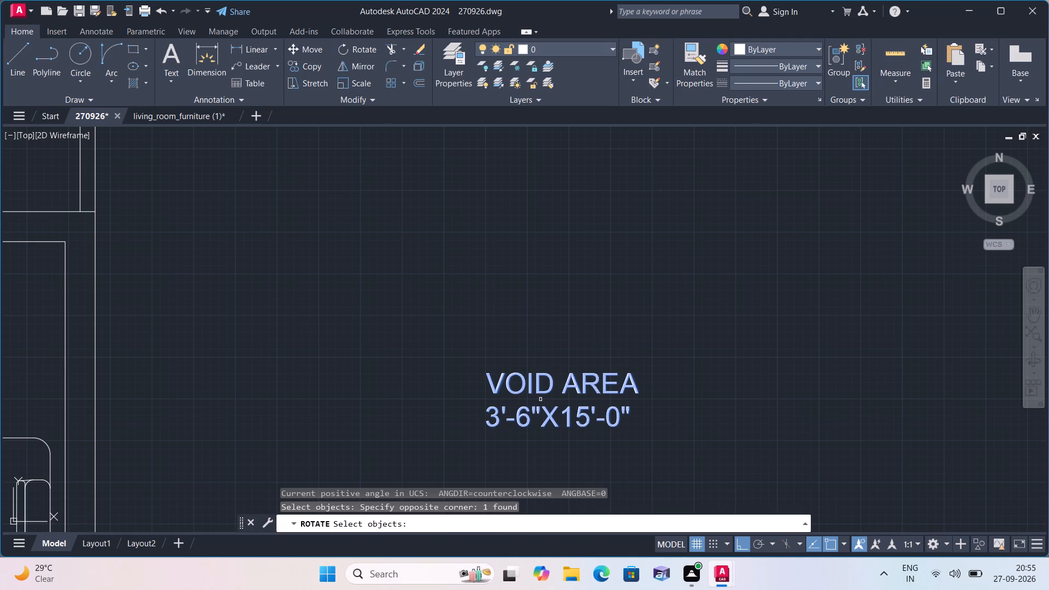
{"action": "key", "text": "space"}
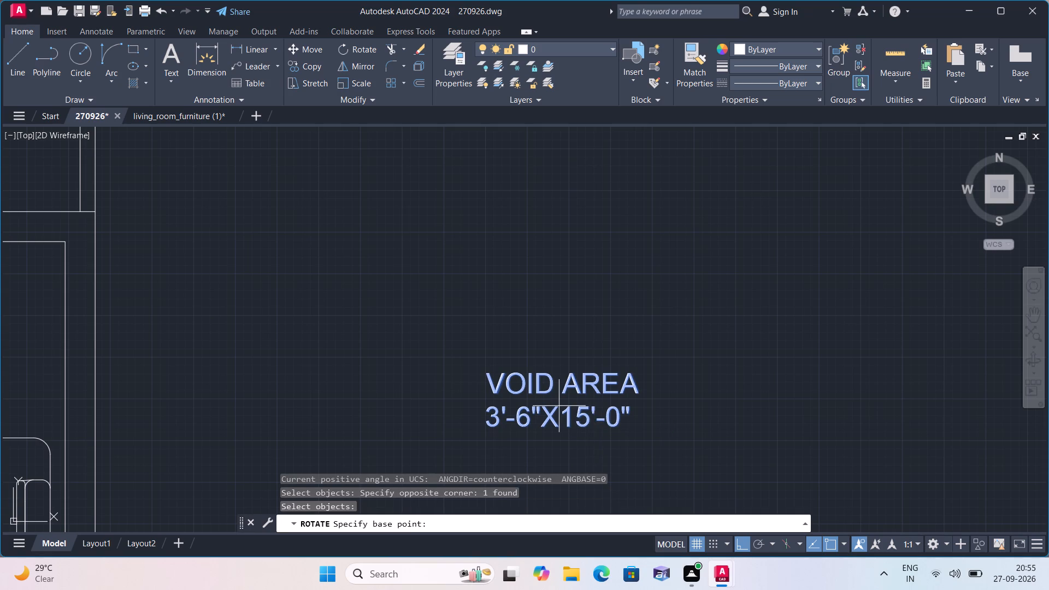
{"action": "left_click", "coordinate": [559, 406]}
{"action": "left_click", "coordinate": [518, 290]}
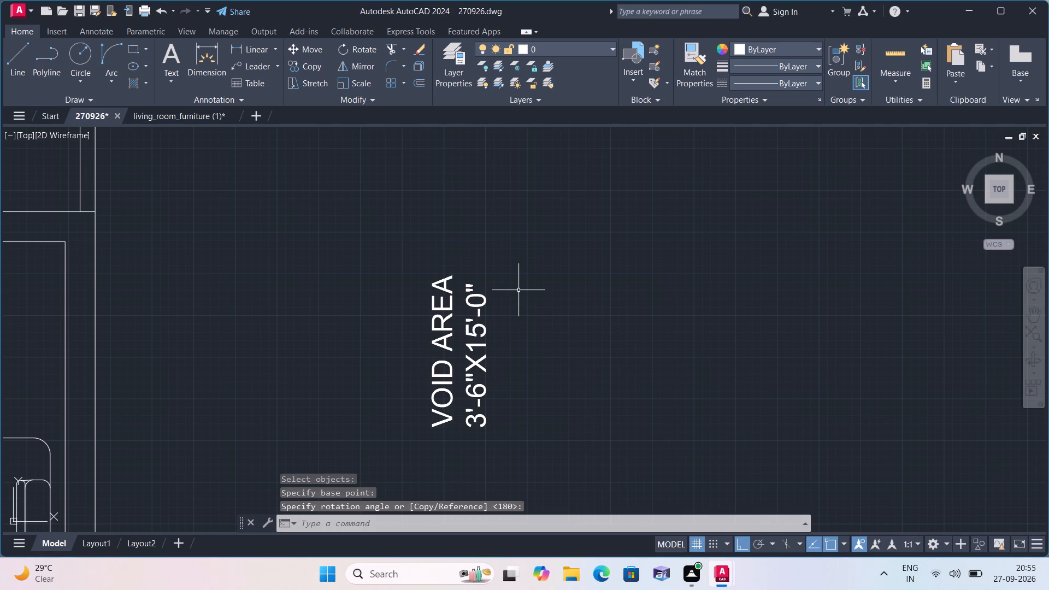
{"action": "left_click", "coordinate": [740, 543]}
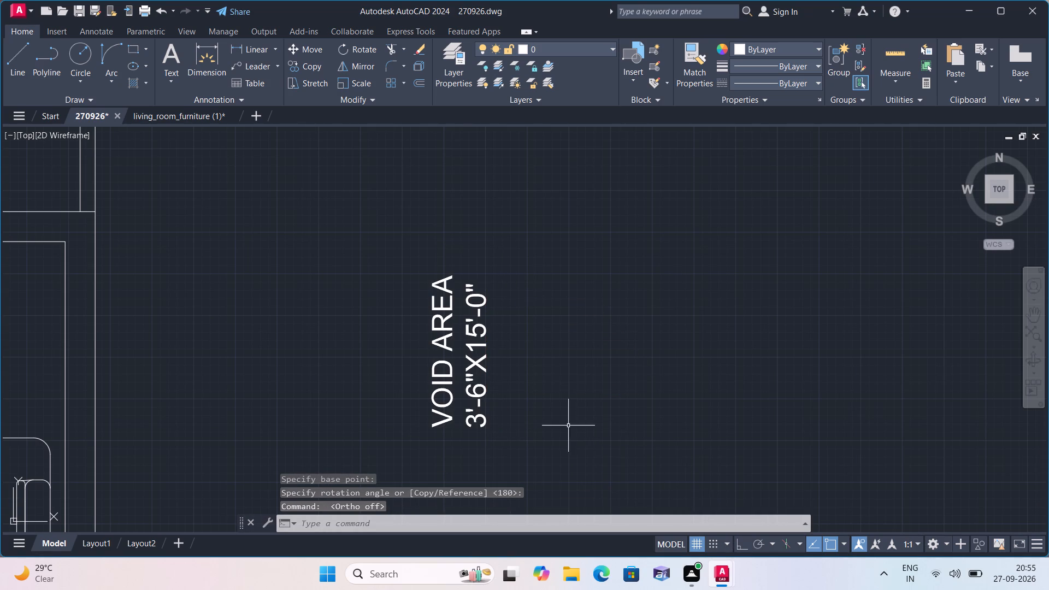
Move the vertical VOID AREA 3'-6"X15'-0" label into the narrow void strip east of the living hall's window.
{"action": "left_click", "coordinate": [429, 354]}
{"action": "left_click", "coordinate": [464, 396]}
{"action": "left_click", "coordinate": [462, 409]}
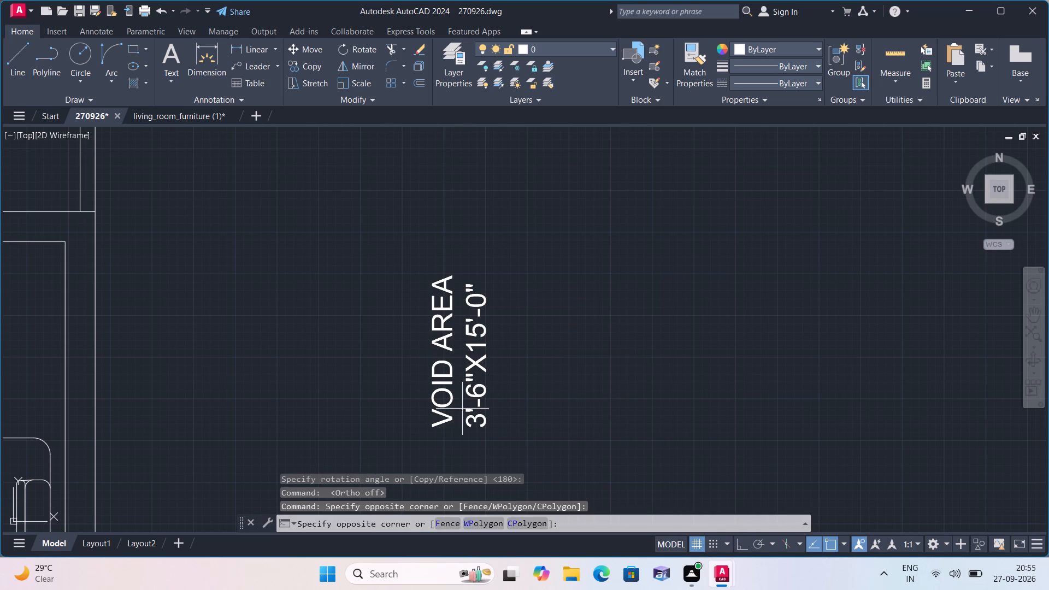
{"action": "left_click", "coordinate": [447, 407]}
{"action": "left_click", "coordinate": [432, 389]}
{"action": "left_click", "coordinate": [440, 370]}
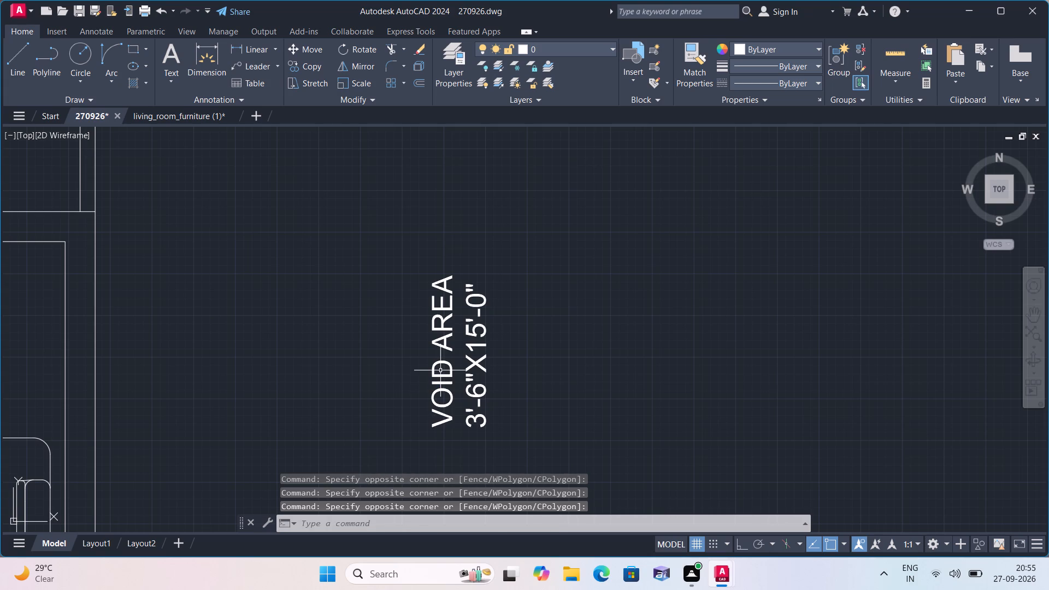
{"action": "left_click", "coordinate": [440, 370]}
{"action": "left_click", "coordinate": [440, 334]}
{"action": "left_click", "coordinate": [435, 312]}
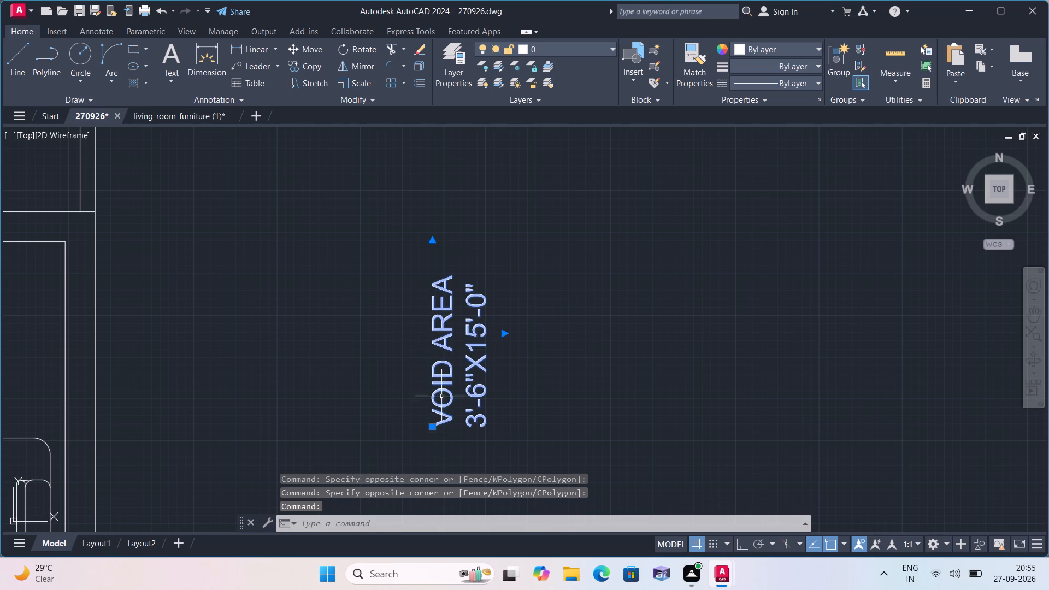
{"action": "left_click", "coordinate": [429, 427]}
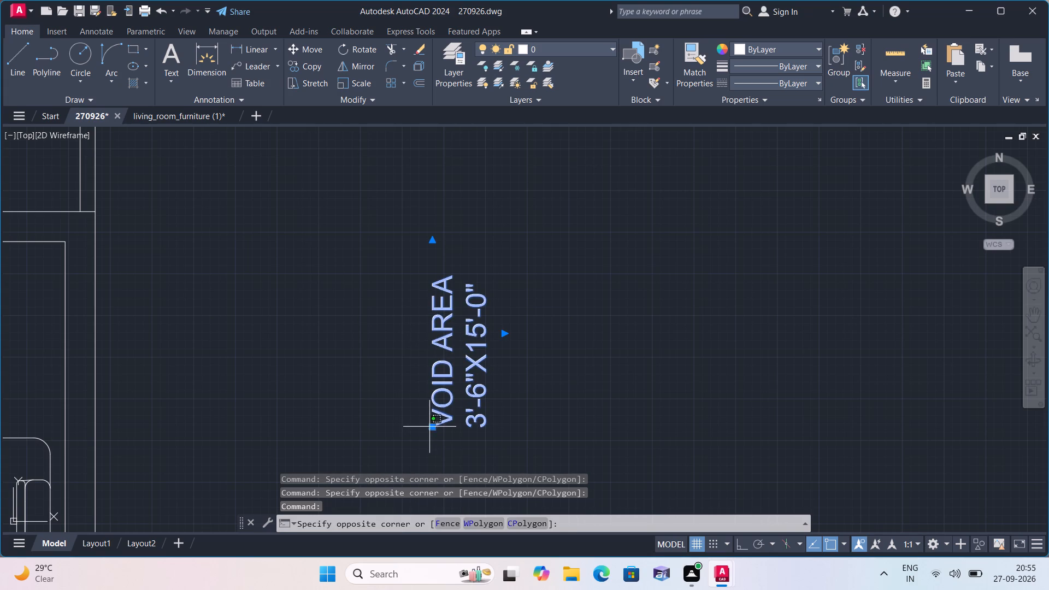
{"action": "scroll", "coordinate": [440, 434], "scroll_direction": "up", "scroll_amount": 1}
{"action": "left_click", "coordinate": [441, 433]}
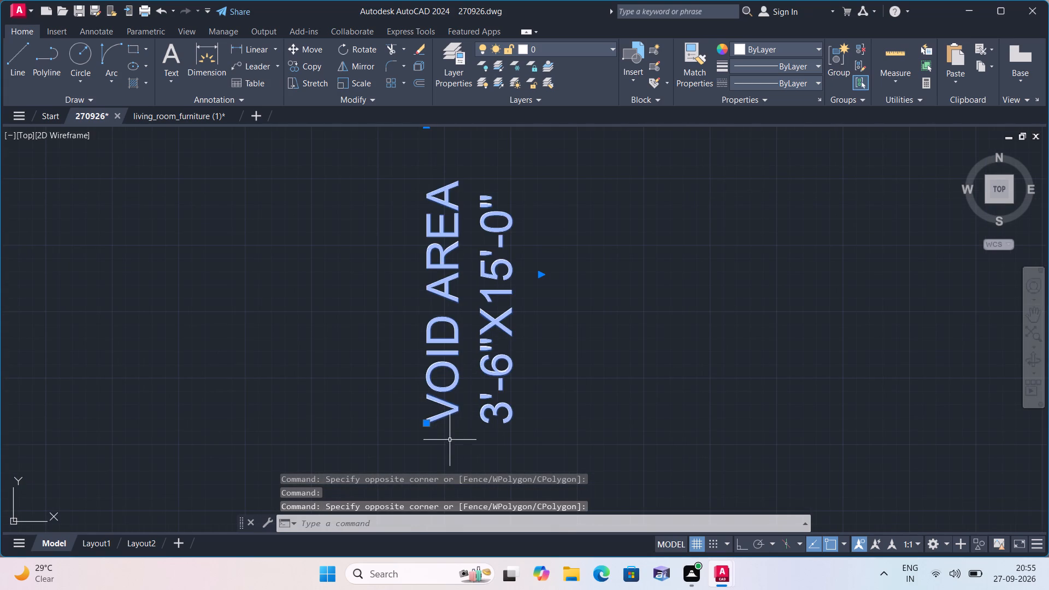
{"action": "left_click", "coordinate": [425, 423]}
{"action": "middle_click_drag", "start_coordinate": [323, 324], "coordinate": [348, 383]}
{"action": "scroll", "coordinate": [321, 330], "scroll_direction": "down", "scroll_amount": 4}
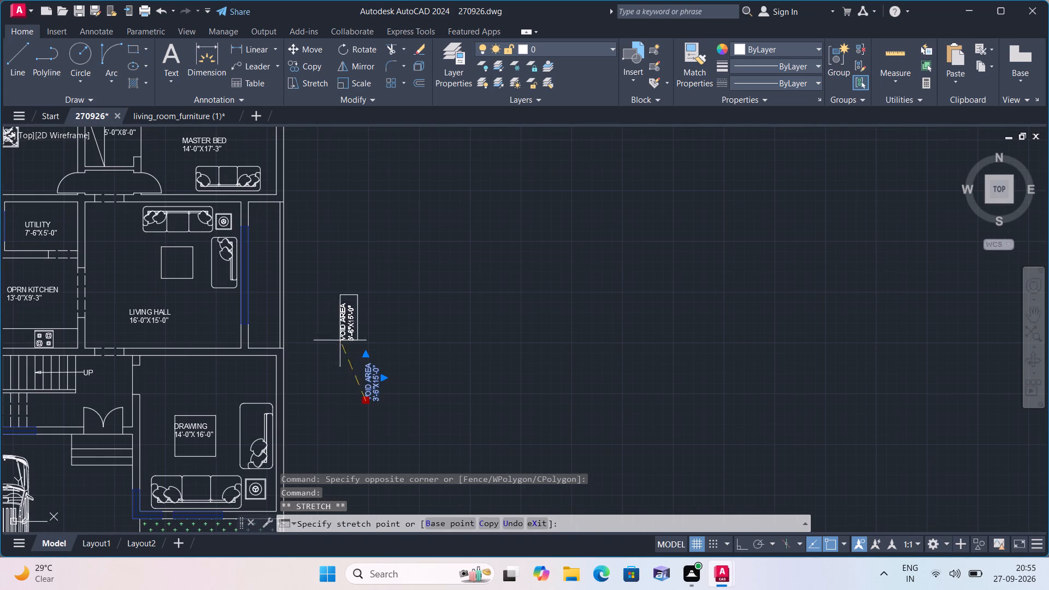
{"action": "scroll", "coordinate": [242, 298], "scroll_direction": "up", "scroll_amount": 3}
{"action": "left_click", "coordinate": [289, 291]}
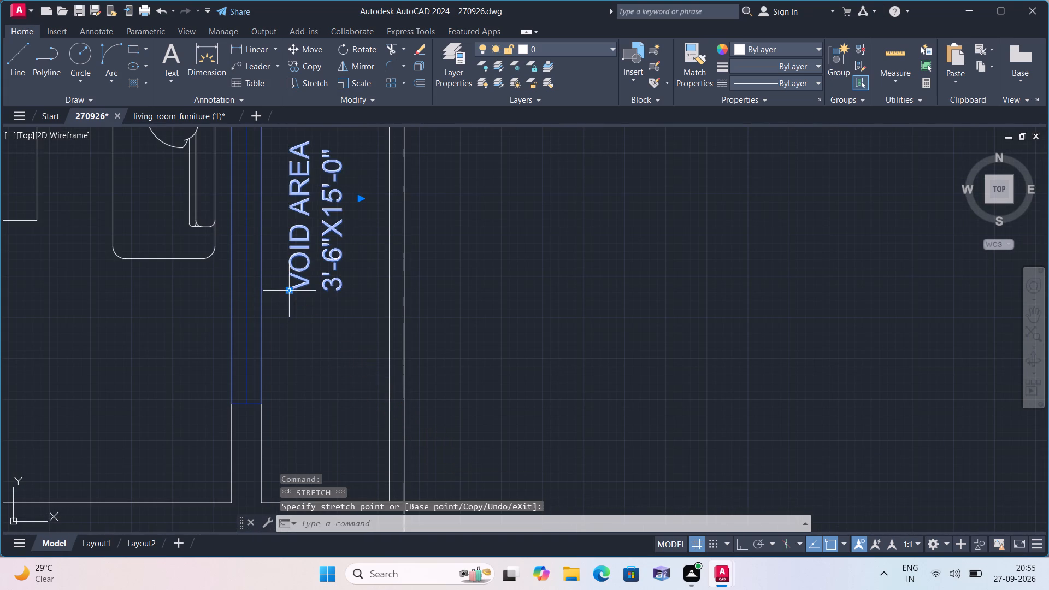
{"action": "key", "text": "Escape"}
{"action": "scroll", "coordinate": [482, 326], "scroll_direction": "down", "scroll_amount": 1}
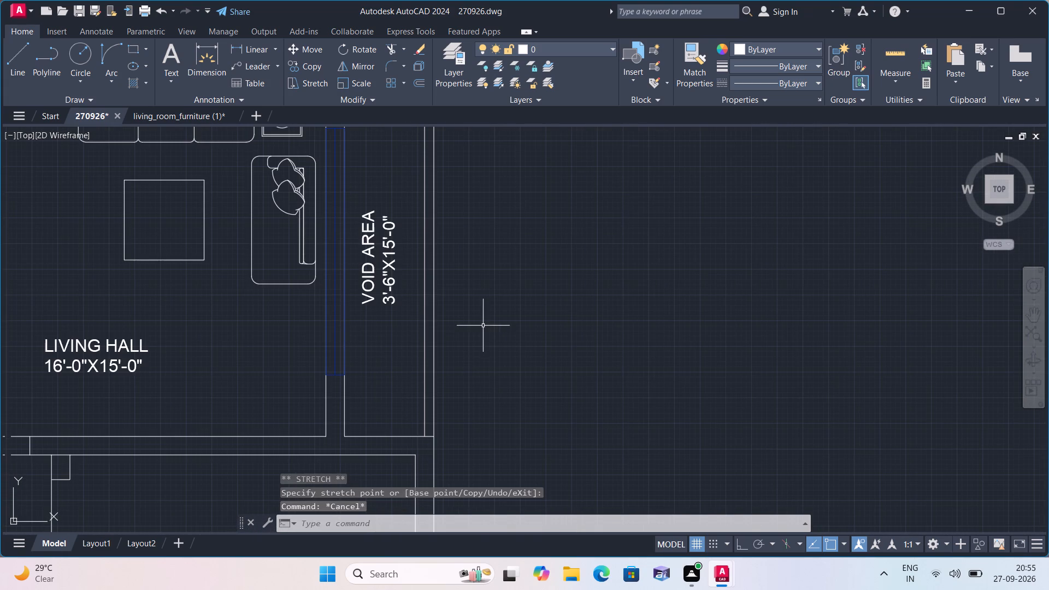
Close the living_room_furniture (1) drawing, leaving the 270926 floor plan open.
{"action": "middle_click", "coordinate": [483, 326]}
{"action": "middle_click_drag", "start_coordinate": [483, 326], "coordinate": [527, 267]}
{"action": "scroll", "coordinate": [527, 267], "scroll_direction": "down", "scroll_amount": 1}
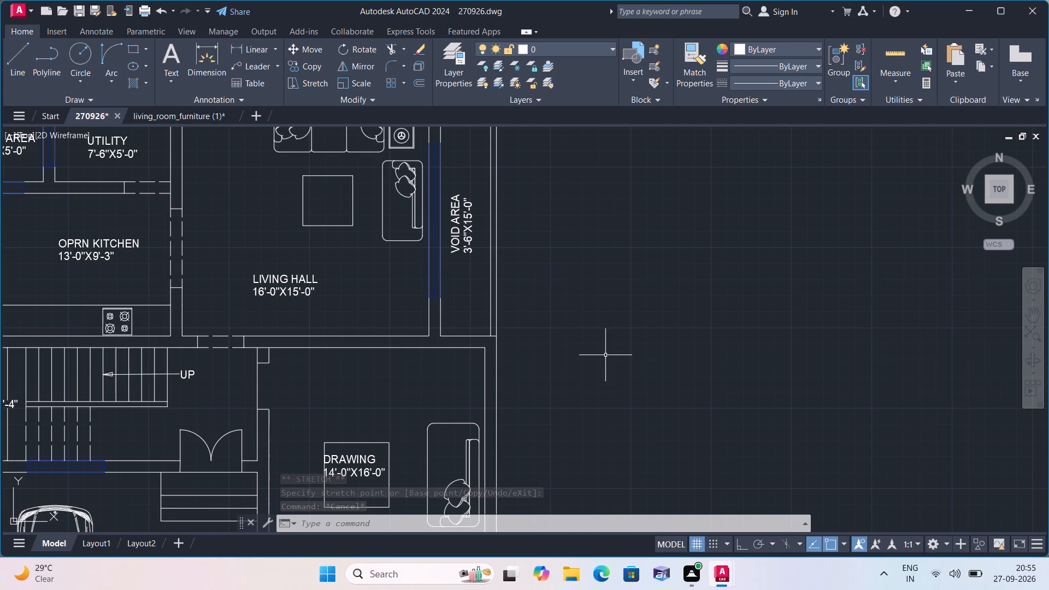
{"action": "scroll", "coordinate": [282, 289], "scroll_direction": "down", "scroll_amount": 2}
{"action": "middle_click_drag", "start_coordinate": [270, 283], "coordinate": [358, 290]}
{"action": "scroll", "coordinate": [330, 285], "scroll_direction": "down", "scroll_amount": 1}
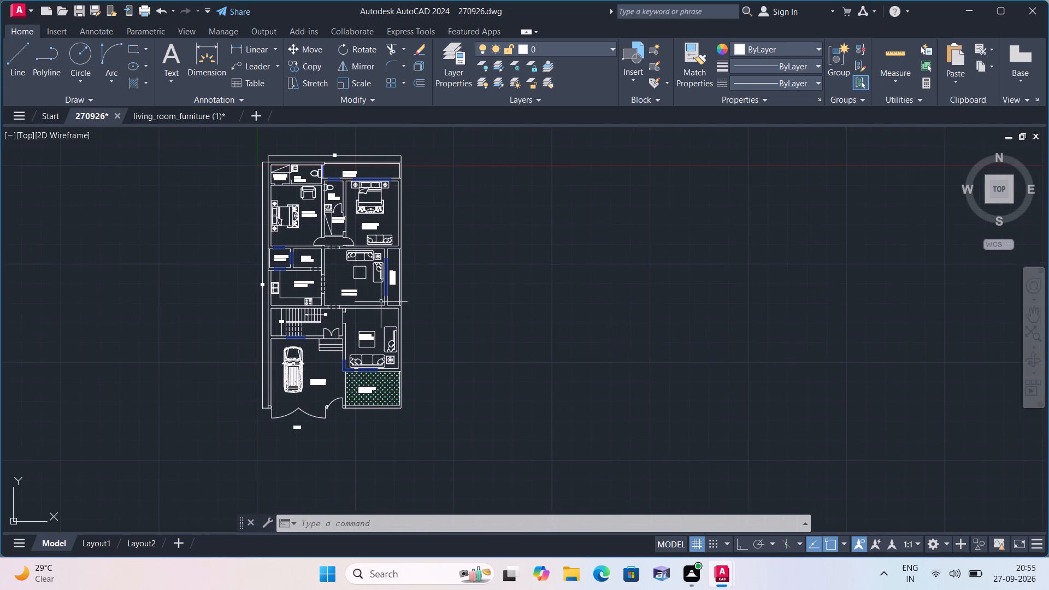
{"action": "left_click", "coordinate": [232, 113]}
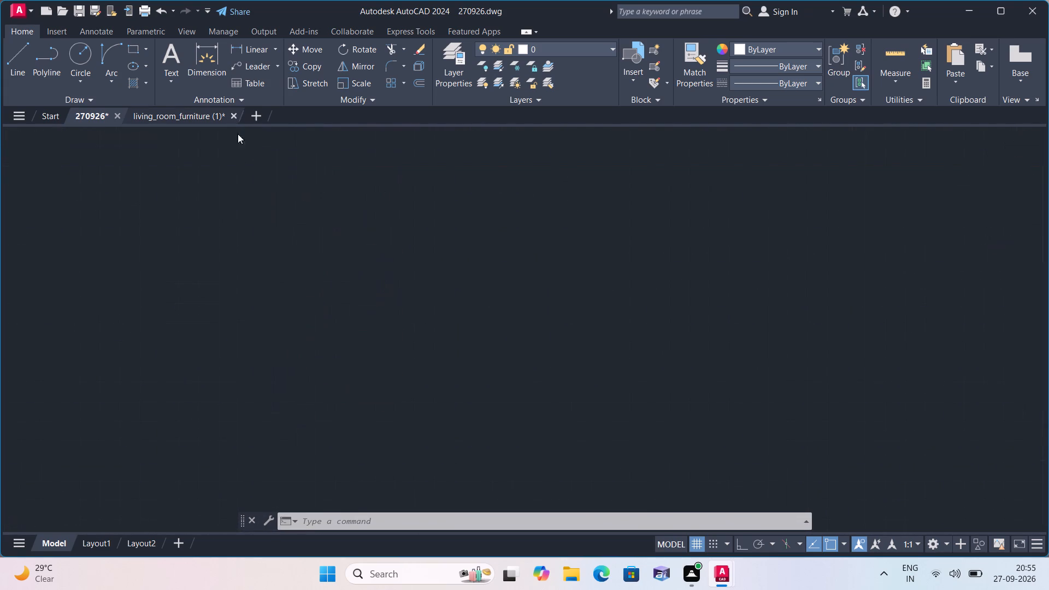
{"action": "left_click", "coordinate": [486, 315]}
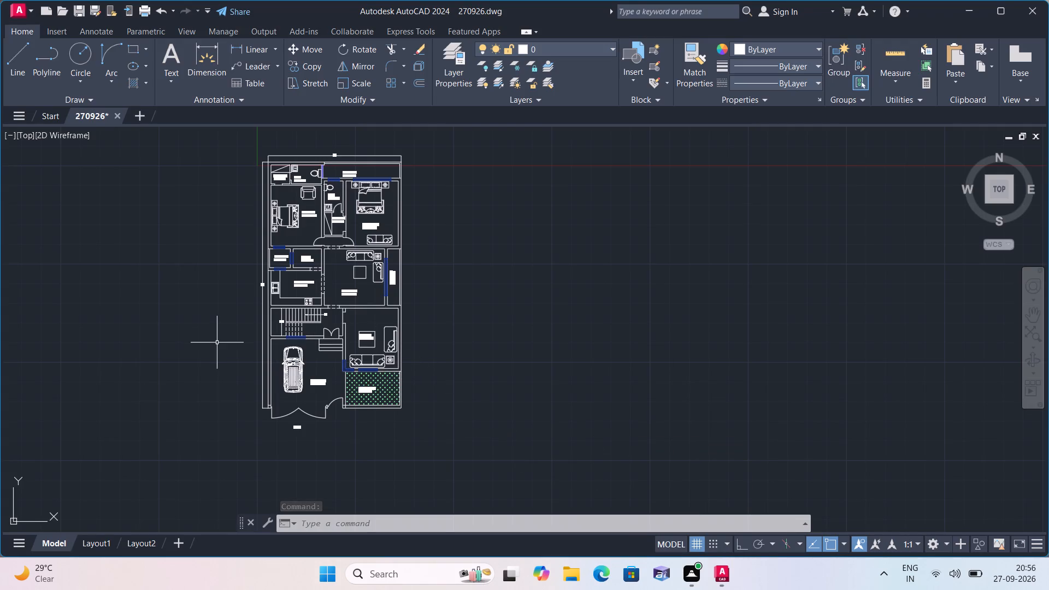
Examine the whole floor plan from the rear bedrooms to the road, checking the room labels and their placement.
{"action": "scroll", "coordinate": [251, 360], "scroll_direction": "up", "scroll_amount": 4}
{"action": "middle_click_drag", "start_coordinate": [562, 355], "coordinate": [478, 430]}
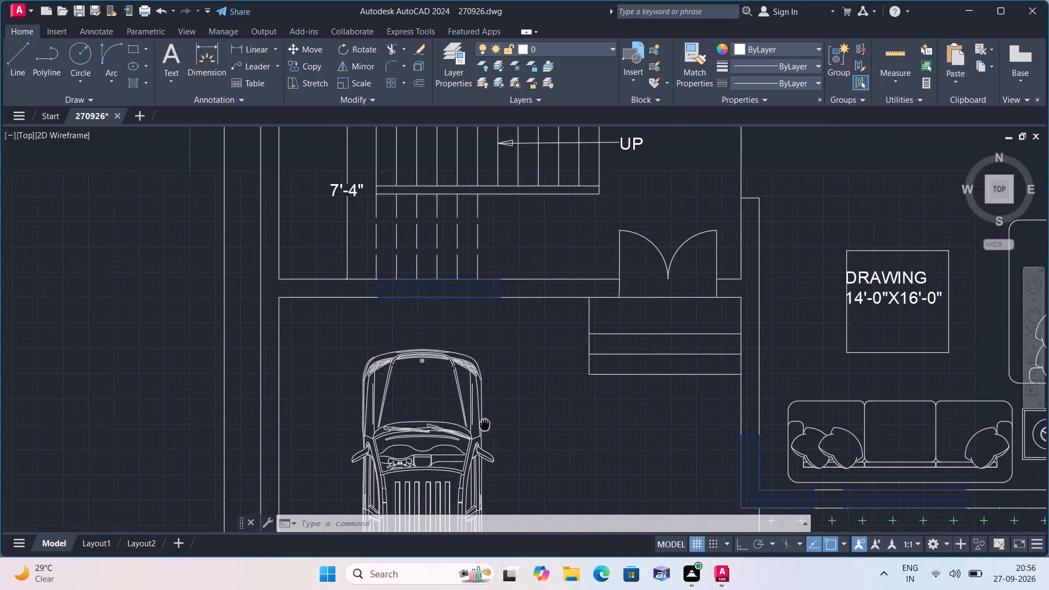
{"action": "scroll", "coordinate": [475, 434], "scroll_direction": "down", "scroll_amount": 2}
{"action": "middle_click_drag", "start_coordinate": [544, 352], "coordinate": [541, 442]}
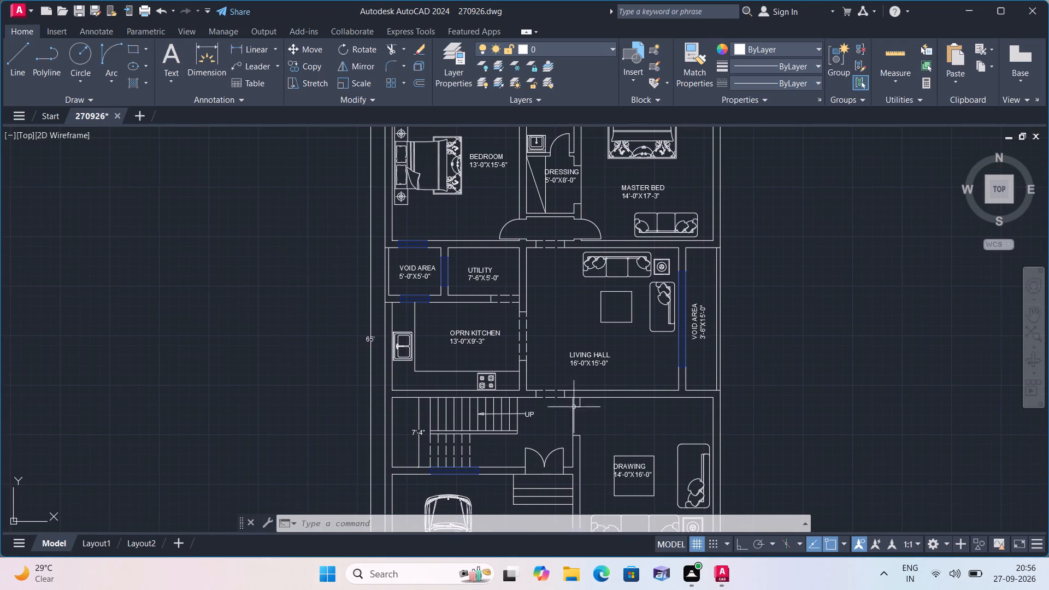
{"action": "middle_click_drag", "start_coordinate": [569, 315], "coordinate": [570, 400]}
{"action": "middle_click_drag", "start_coordinate": [506, 251], "coordinate": [488, 383]}
{"action": "scroll", "coordinate": [547, 302], "scroll_direction": "up", "scroll_amount": 1}
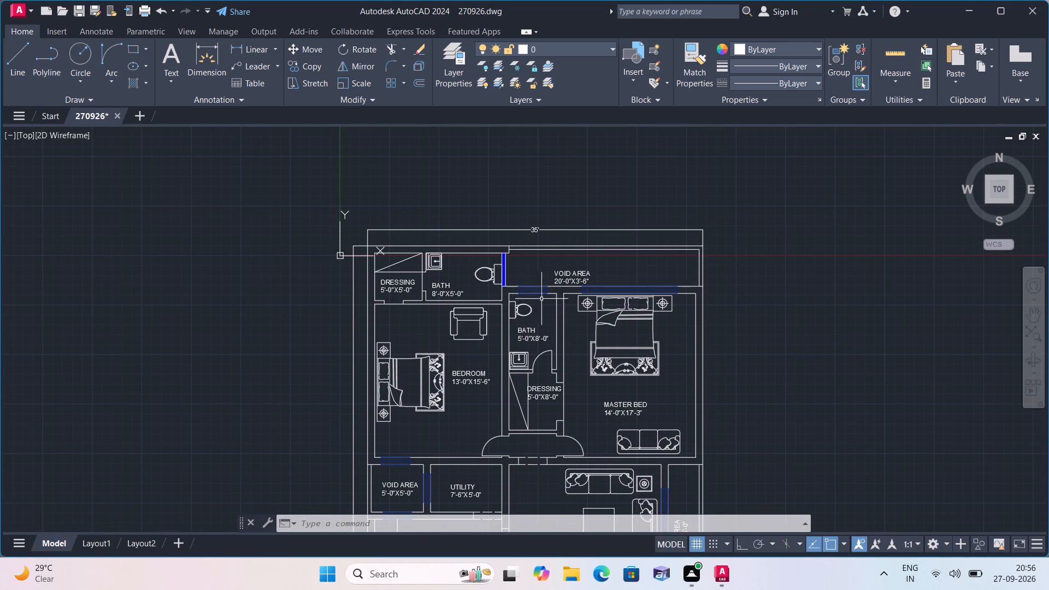
{"action": "middle_click_drag", "start_coordinate": [609, 352], "coordinate": [589, 264]}
{"action": "scroll", "coordinate": [591, 259], "scroll_direction": "down", "scroll_amount": 1}
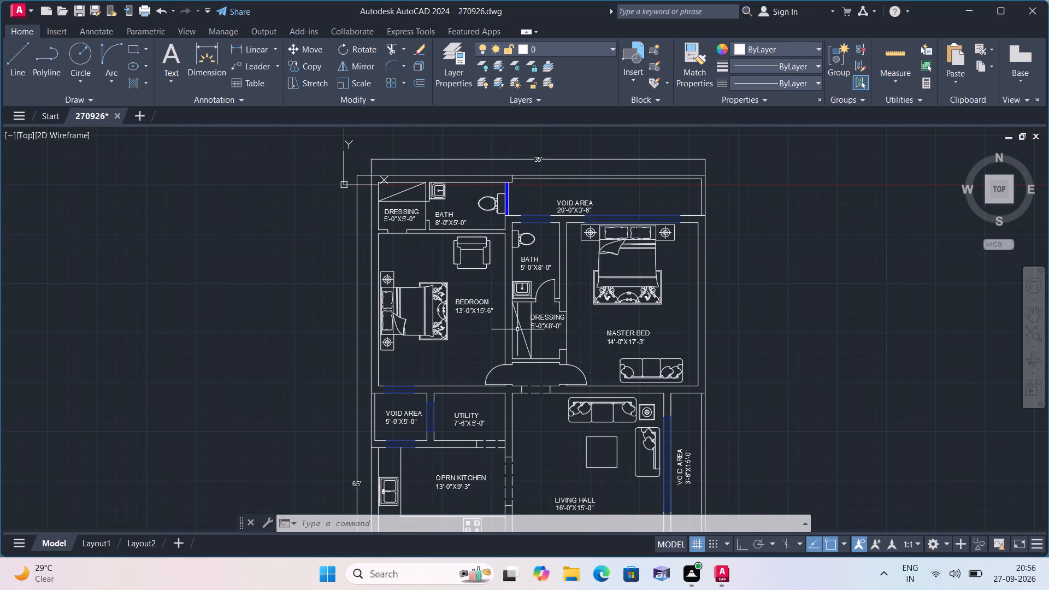
{"action": "middle_click_drag", "start_coordinate": [517, 330], "coordinate": [500, 291]}
{"action": "scroll", "coordinate": [446, 253], "scroll_direction": "up", "scroll_amount": 2}
{"action": "scroll", "coordinate": [447, 246], "scroll_direction": "down", "scroll_amount": 2}
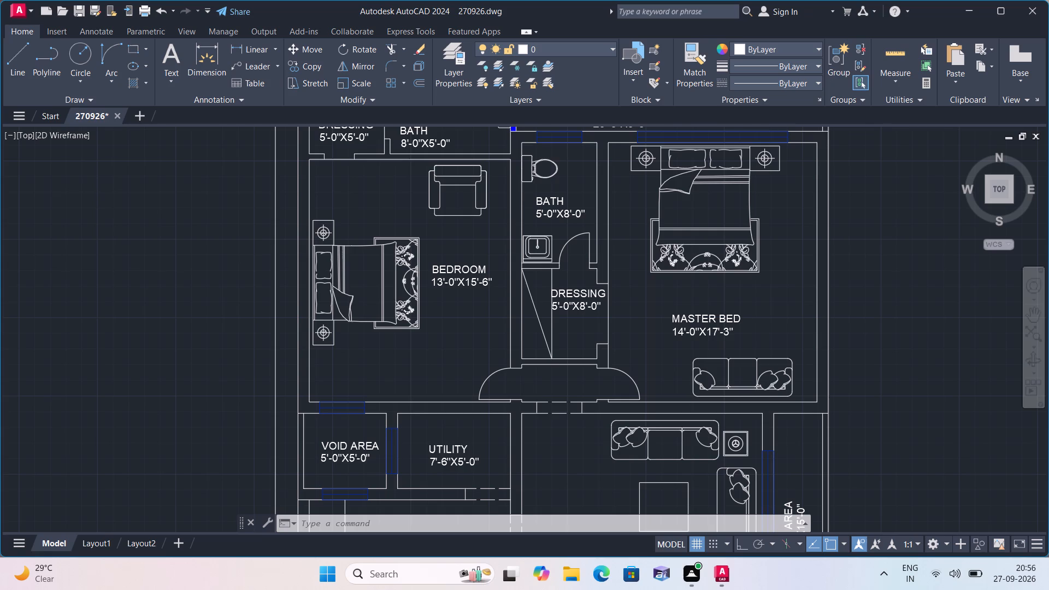
{"action": "scroll", "coordinate": [451, 244], "scroll_direction": "up", "scroll_amount": 1}
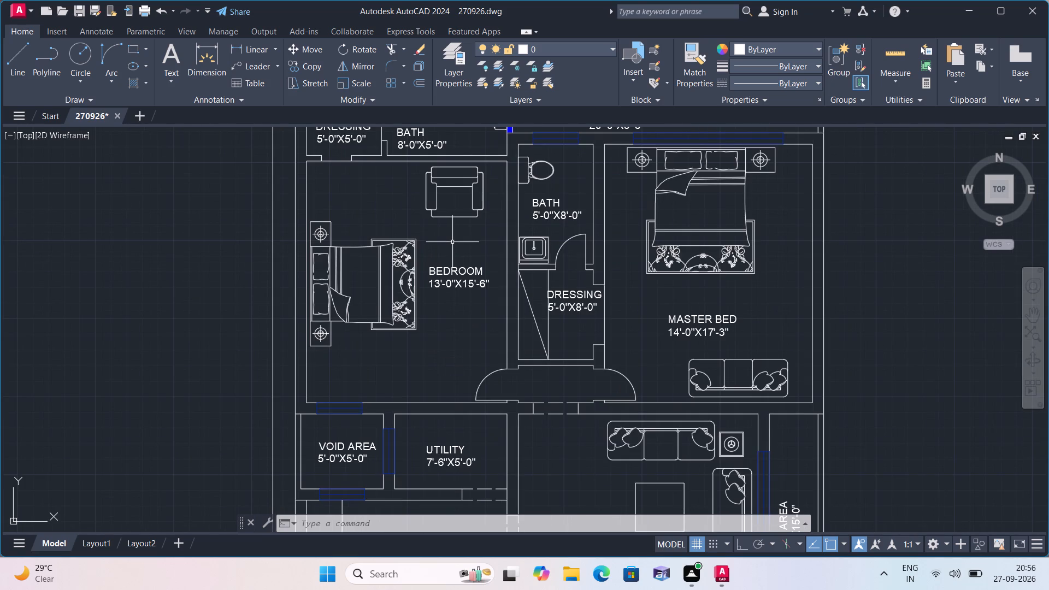
{"action": "scroll", "coordinate": [452, 242], "scroll_direction": "down", "scroll_amount": 1}
{"action": "middle_click_drag", "start_coordinate": [480, 268], "coordinate": [484, 187]}
{"action": "scroll", "coordinate": [484, 187], "scroll_direction": "down", "scroll_amount": 1}
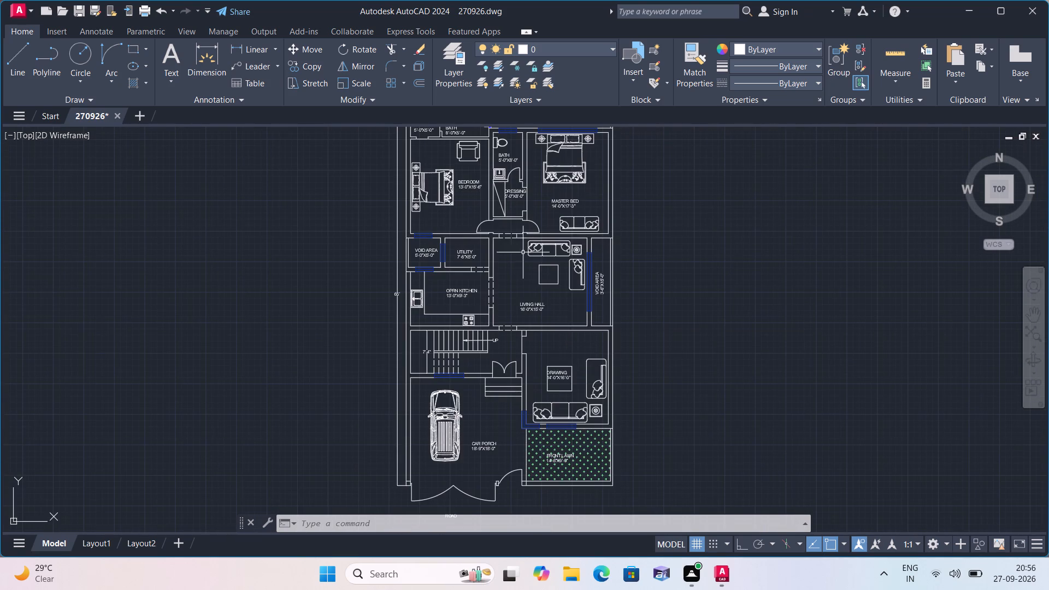
{"action": "middle_click_drag", "start_coordinate": [563, 396], "coordinate": [571, 342]}
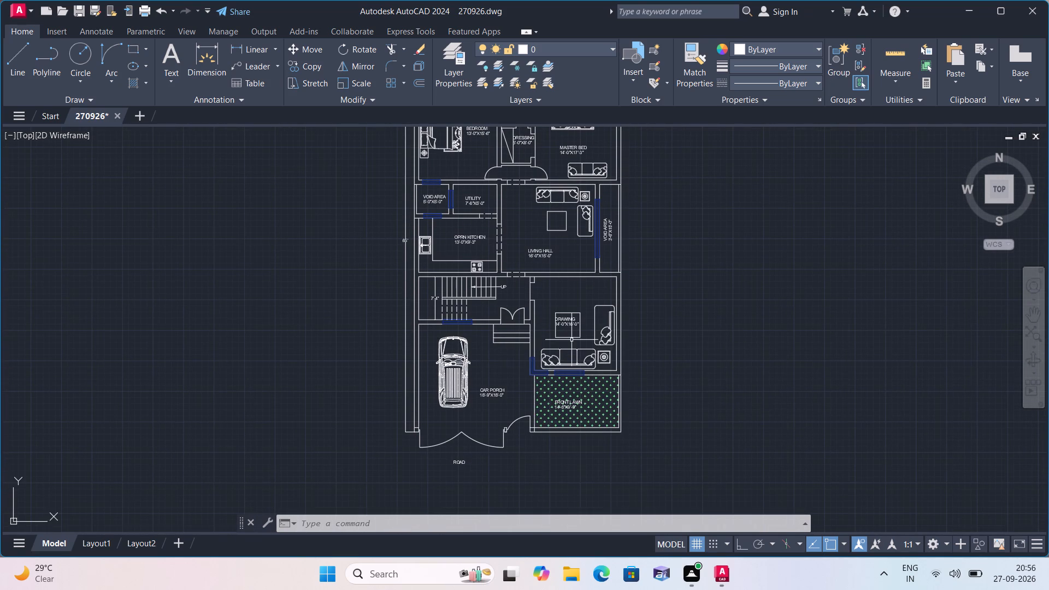
{"action": "scroll", "coordinate": [583, 367], "scroll_direction": "up", "scroll_amount": 1}
{"action": "scroll", "coordinate": [583, 363], "scroll_direction": "down", "scroll_amount": 1}
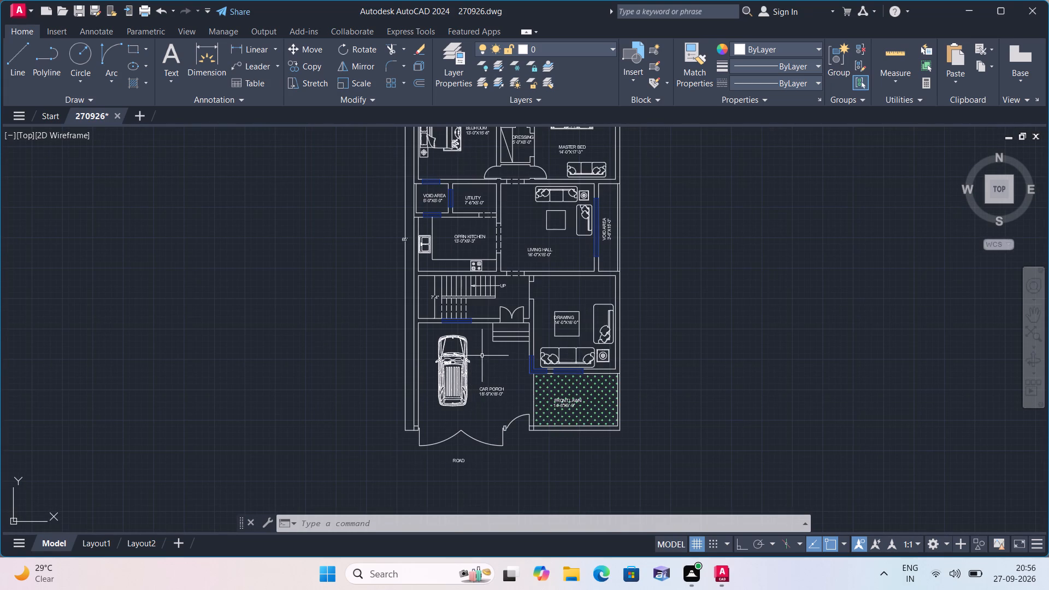
{"action": "middle_click_drag", "start_coordinate": [532, 282], "coordinate": [530, 308]}
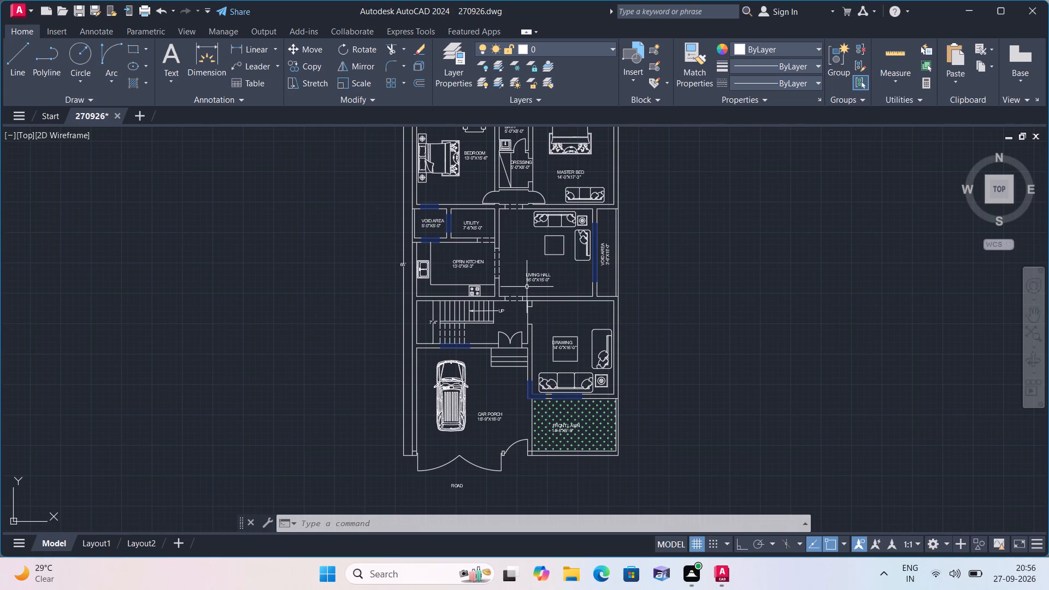
Examine the furnished floor plan again from the rear bedrooms down to the car porch, front lawn and road.
{"action": "middle_click_drag", "start_coordinate": [527, 287], "coordinate": [538, 391]}
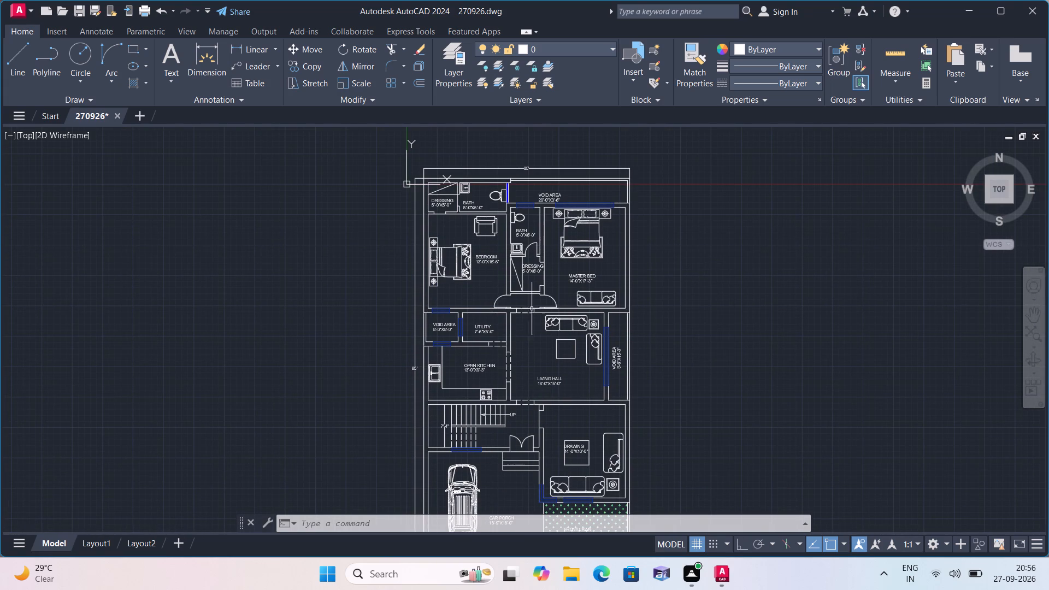
{"action": "scroll", "coordinate": [510, 287], "scroll_direction": "up", "scroll_amount": 1}
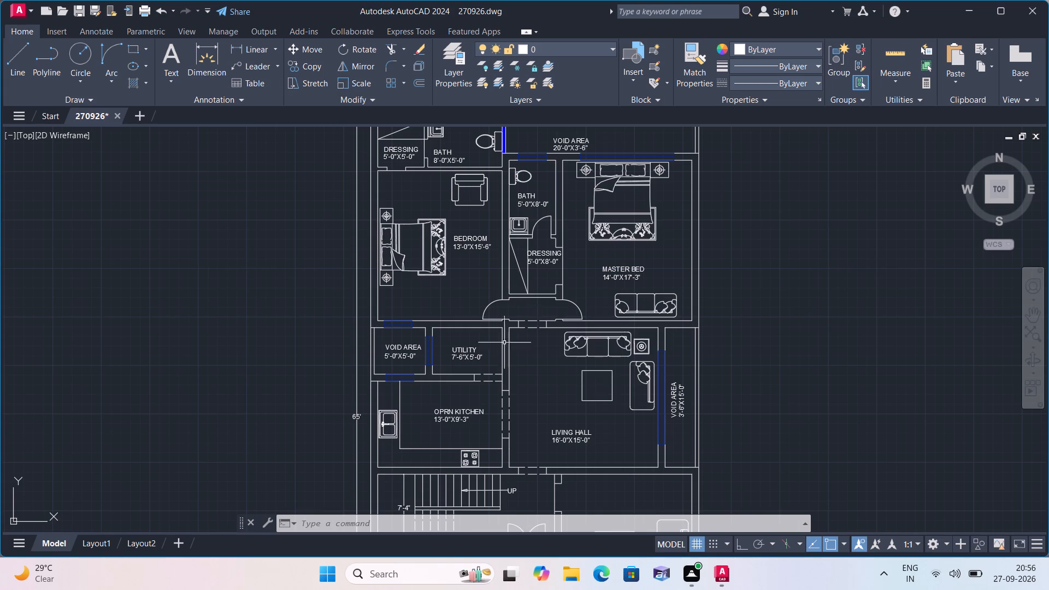
{"action": "middle_click_drag", "start_coordinate": [520, 397], "coordinate": [504, 338]}
{"action": "scroll", "coordinate": [518, 396], "scroll_direction": "down", "scroll_amount": 1}
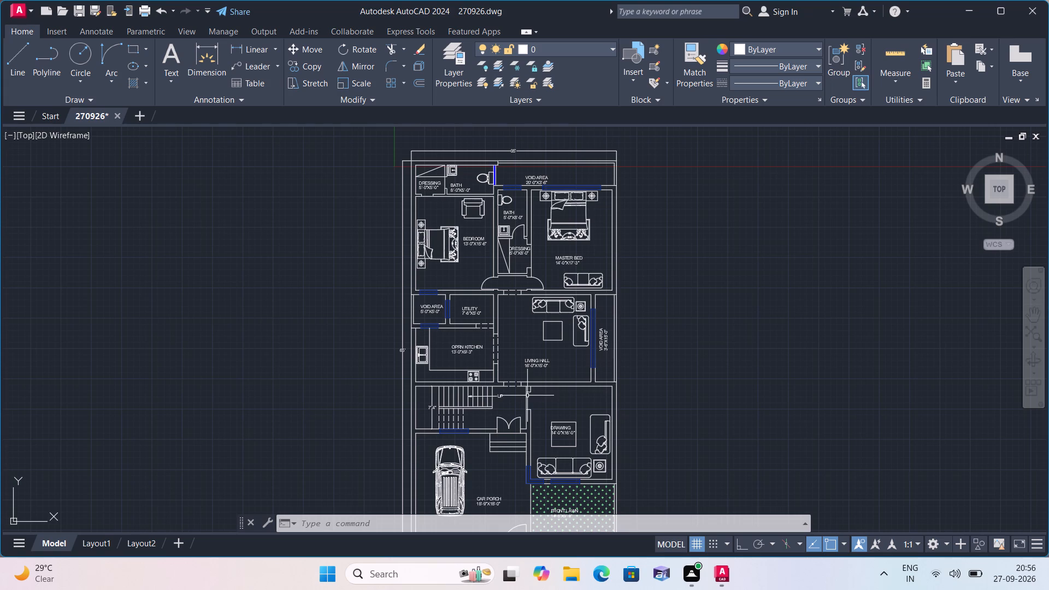
{"action": "middle_click_drag", "start_coordinate": [528, 394], "coordinate": [525, 303]}
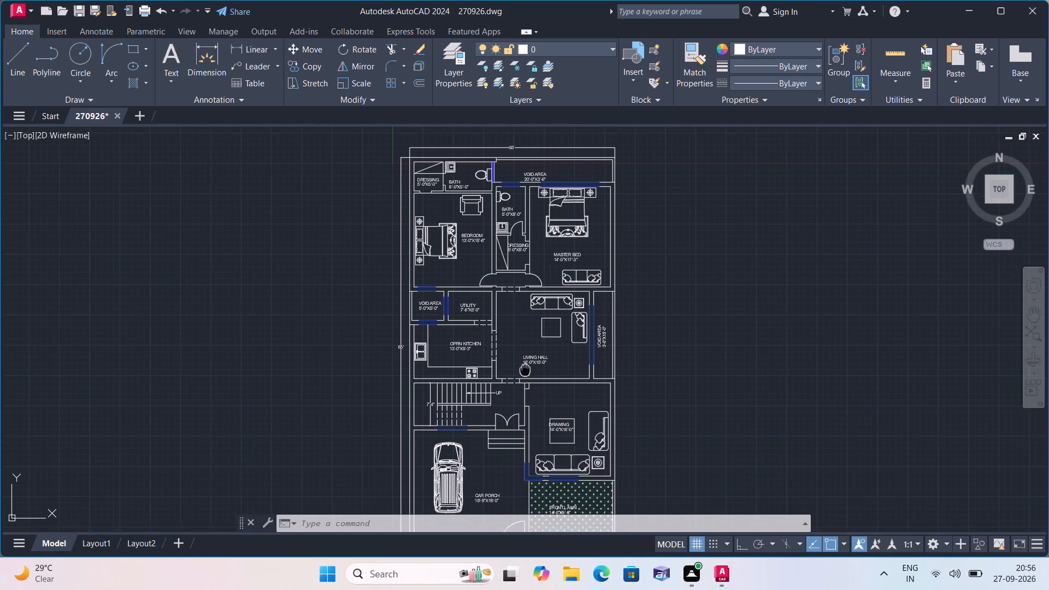
{"action": "middle_click_drag", "start_coordinate": [525, 303], "coordinate": [525, 300]}
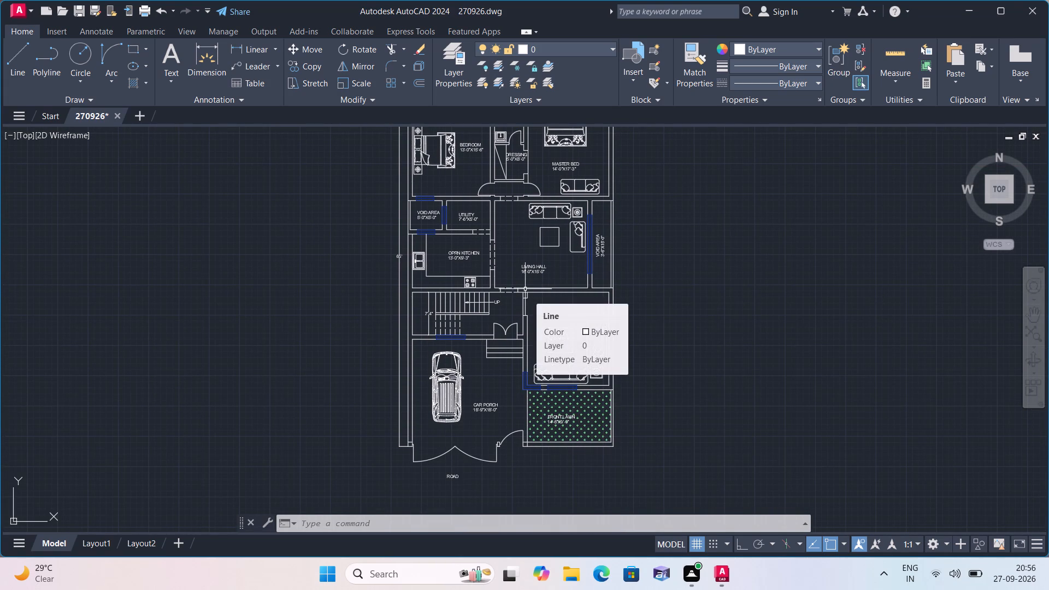
{"action": "scroll", "coordinate": [519, 331], "scroll_direction": "up", "scroll_amount": 2}
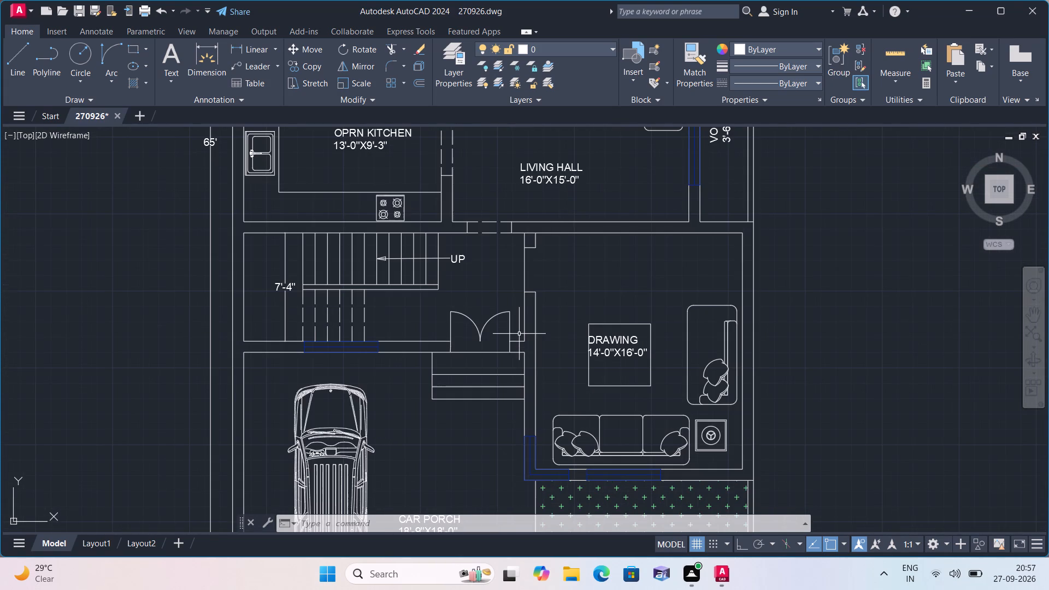
{"action": "scroll", "coordinate": [519, 334], "scroll_direction": "down", "scroll_amount": 2}
{"action": "middle_click_drag", "start_coordinate": [535, 291], "coordinate": [504, 414]}
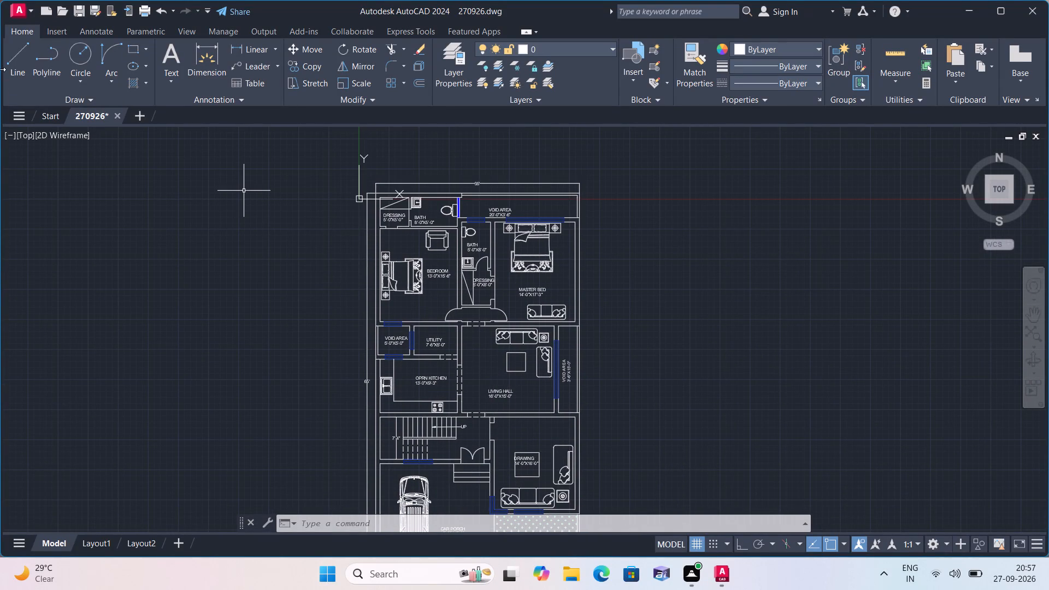
Reopen the recently used drawing living_room_furniture (1).dwg.
{"action": "left_click", "coordinate": [14, 11]}
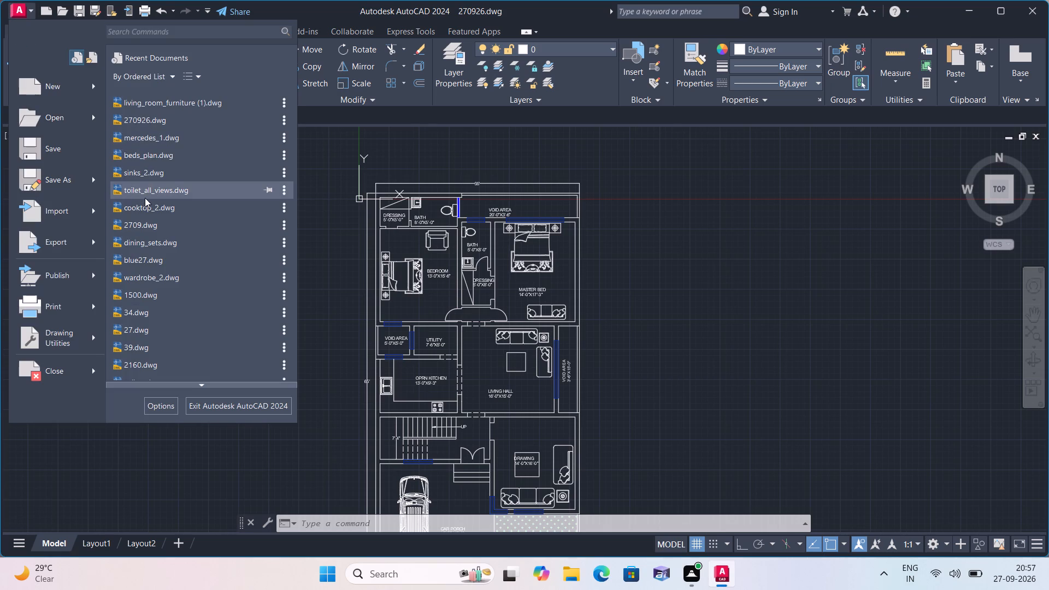
{"action": "left_click", "coordinate": [190, 104]}
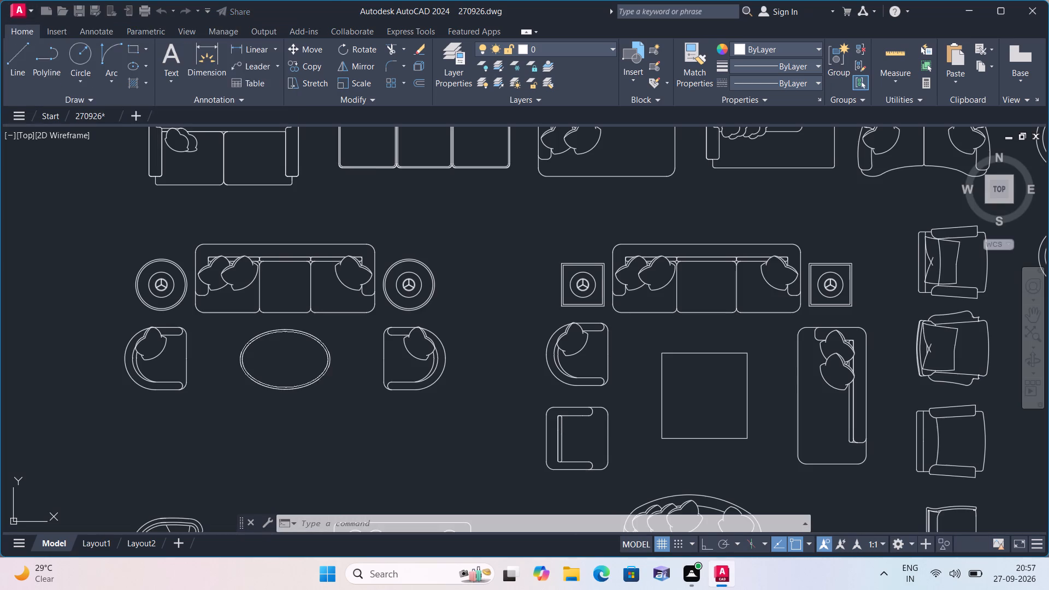
Examine the sofas, armchairs and tables in the furniture drawing for a suitable piece to reuse.
{"action": "scroll", "coordinate": [427, 216], "scroll_direction": "down", "scroll_amount": 3}
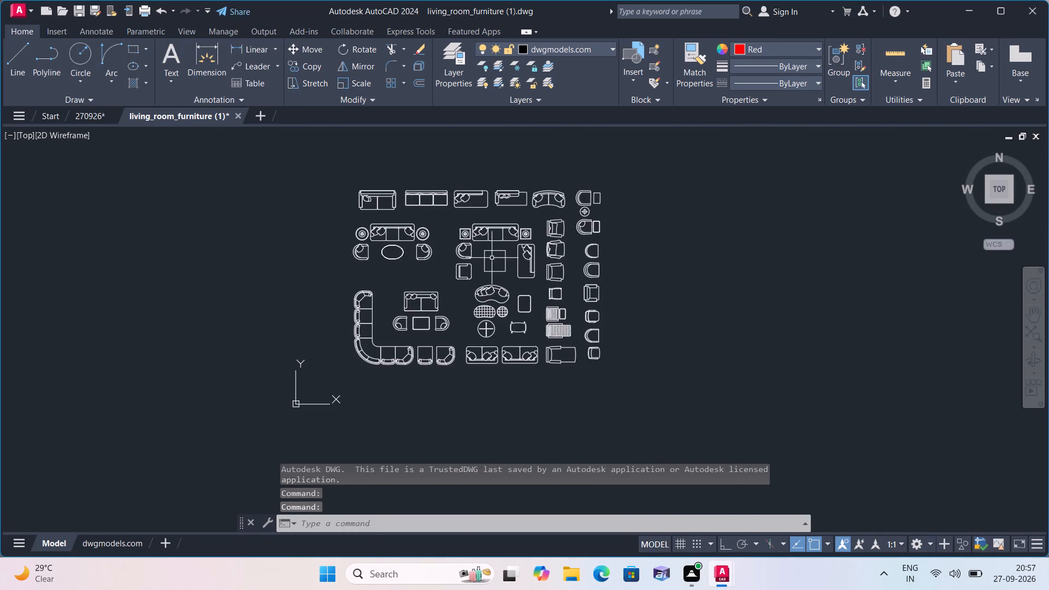
{"action": "scroll", "coordinate": [520, 290], "scroll_direction": "up", "scroll_amount": 1}
{"action": "scroll", "coordinate": [534, 368], "scroll_direction": "up", "scroll_amount": 1}
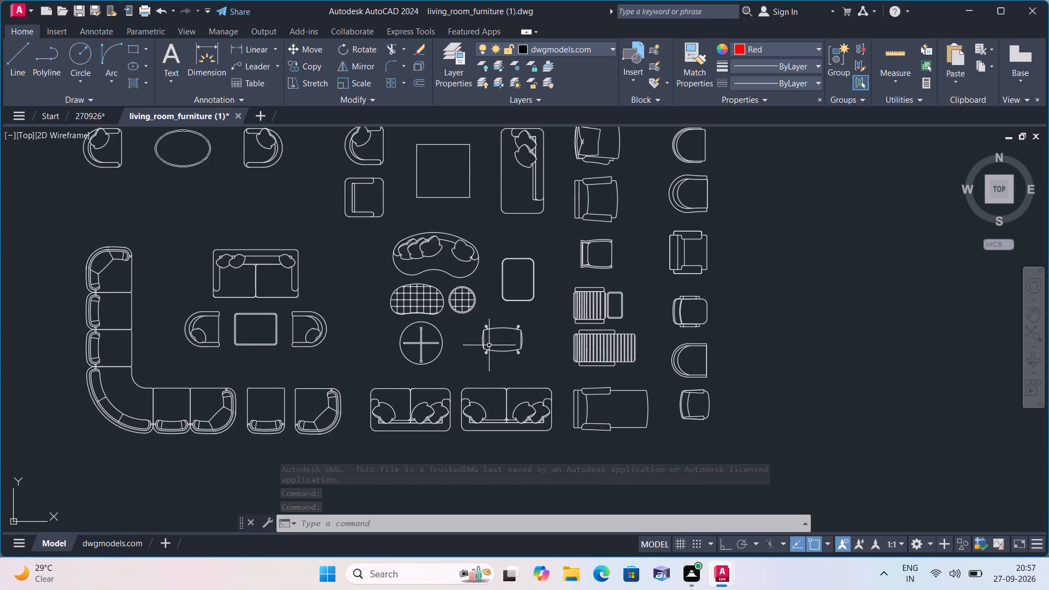
{"action": "scroll", "coordinate": [490, 344], "scroll_direction": "down", "scroll_amount": 2}
{"action": "scroll", "coordinate": [518, 240], "scroll_direction": "up", "scroll_amount": 2}
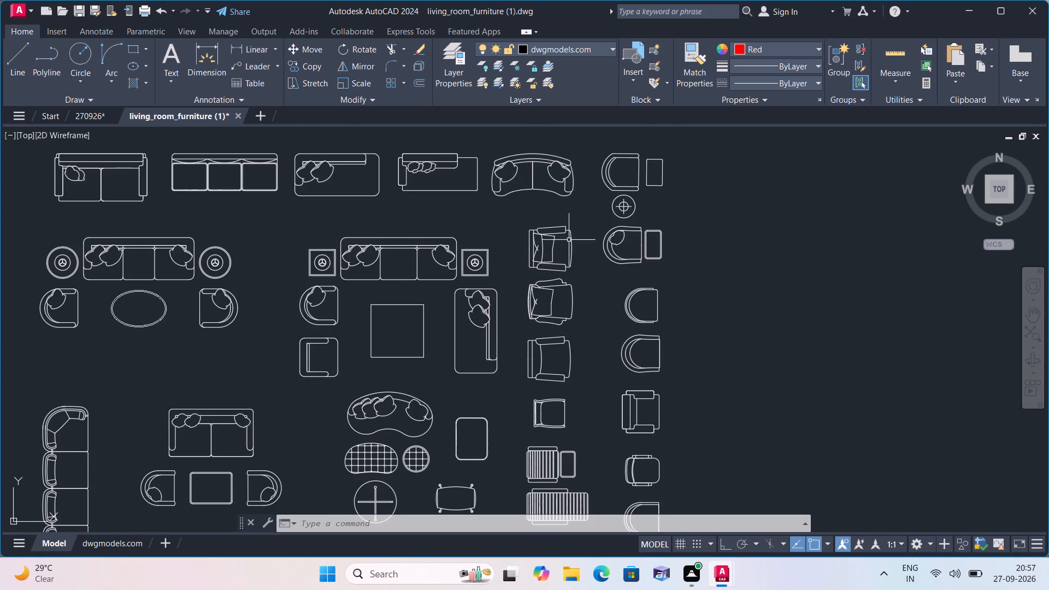
{"action": "scroll", "coordinate": [644, 220], "scroll_direction": "up", "scroll_amount": 2}
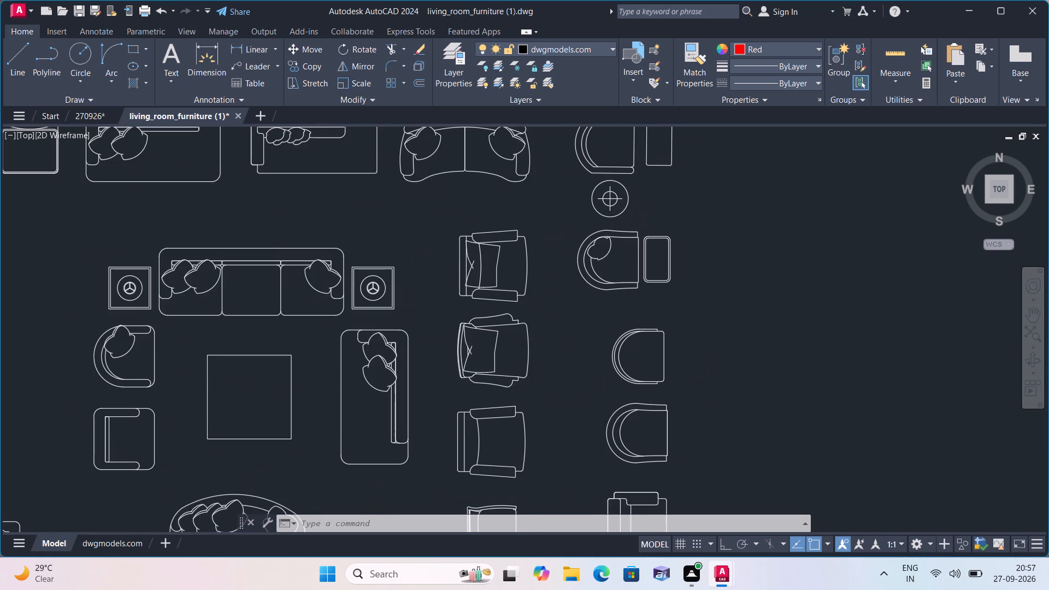
{"action": "scroll", "coordinate": [646, 225], "scroll_direction": "down", "scroll_amount": 1}
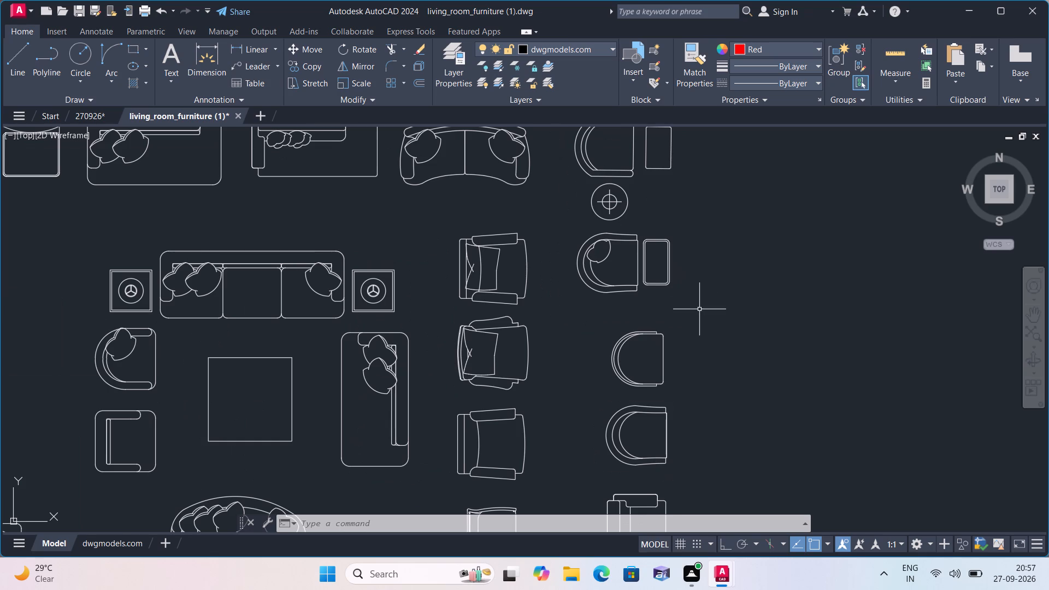
{"action": "middle_click_drag", "start_coordinate": [696, 312], "coordinate": [647, 237]}
{"action": "scroll", "coordinate": [638, 226], "scroll_direction": "down", "scroll_amount": 1}
{"action": "middle_click_drag", "start_coordinate": [586, 334], "coordinate": [586, 307]}
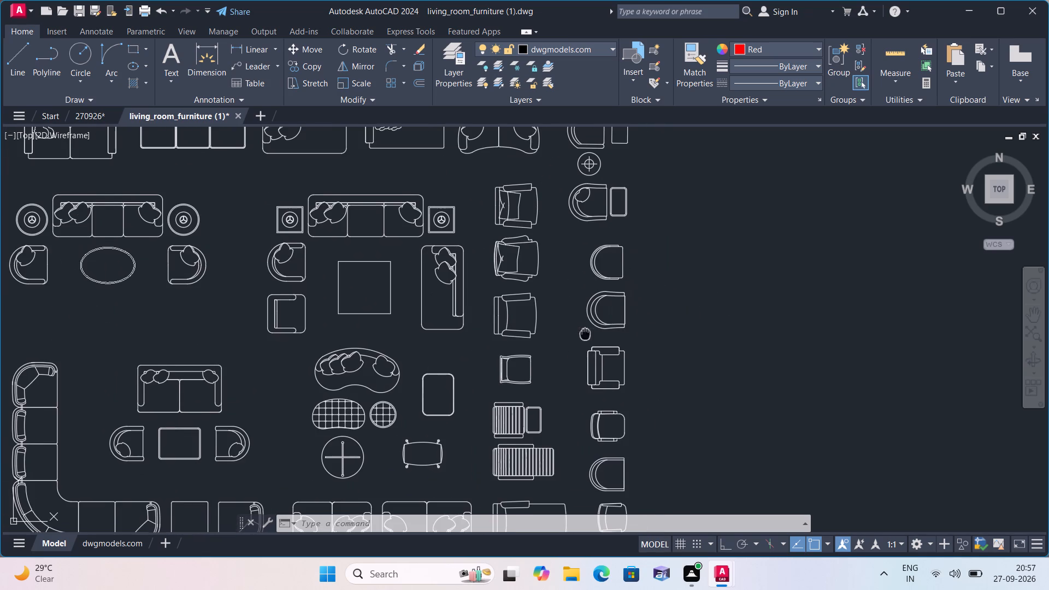
{"action": "middle_click_drag", "start_coordinate": [586, 307], "coordinate": [596, 246]}
{"action": "scroll", "coordinate": [471, 386], "scroll_direction": "up", "scroll_amount": 1}
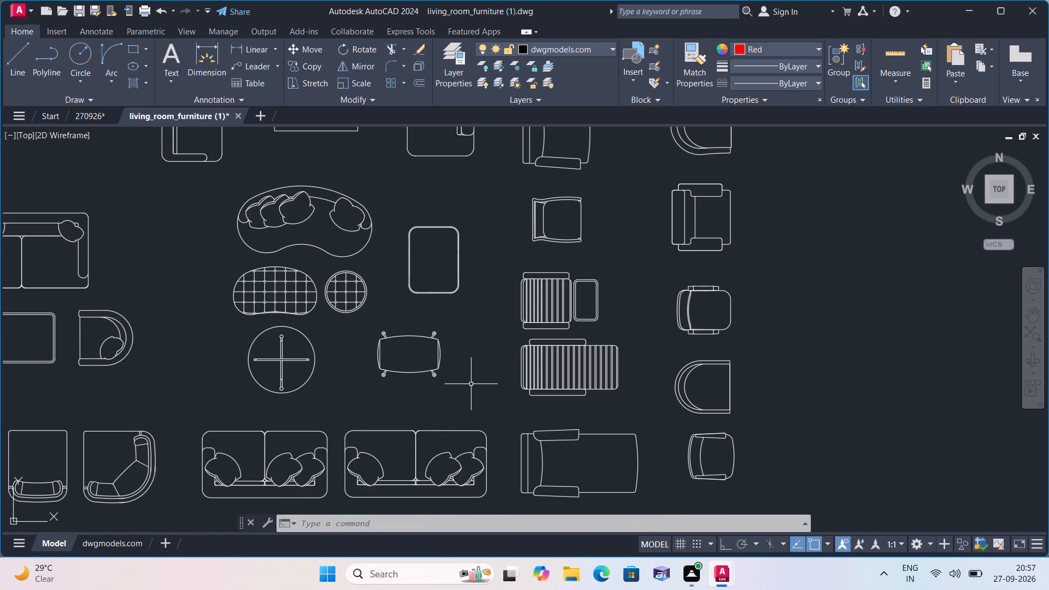
{"action": "scroll", "coordinate": [478, 368], "scroll_direction": "down", "scroll_amount": 1}
{"action": "middle_click_drag", "start_coordinate": [486, 307], "coordinate": [478, 387]}
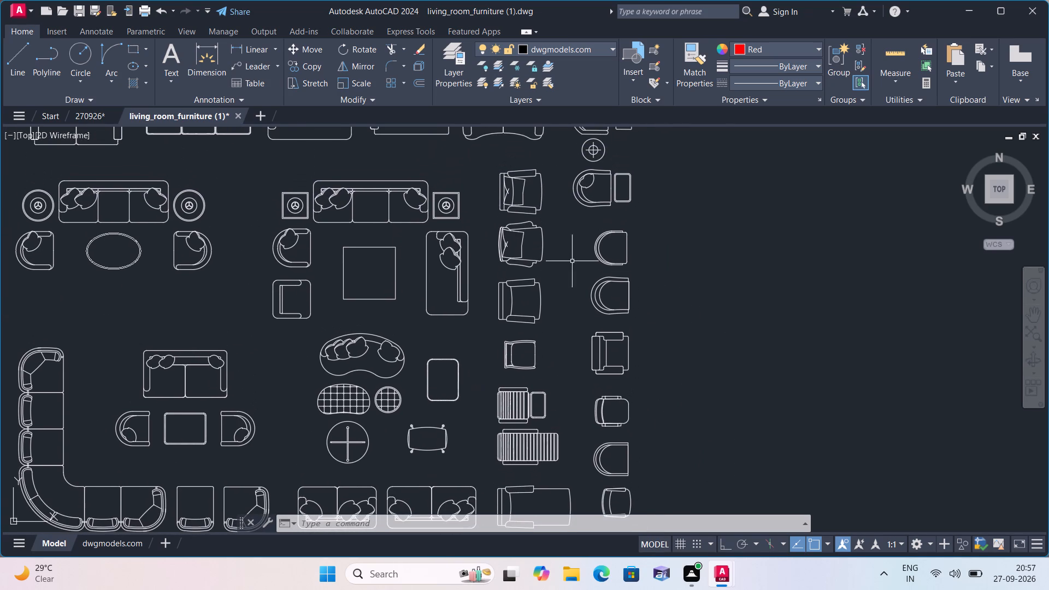
{"action": "middle_click_drag", "start_coordinate": [573, 223], "coordinate": [597, 358]}
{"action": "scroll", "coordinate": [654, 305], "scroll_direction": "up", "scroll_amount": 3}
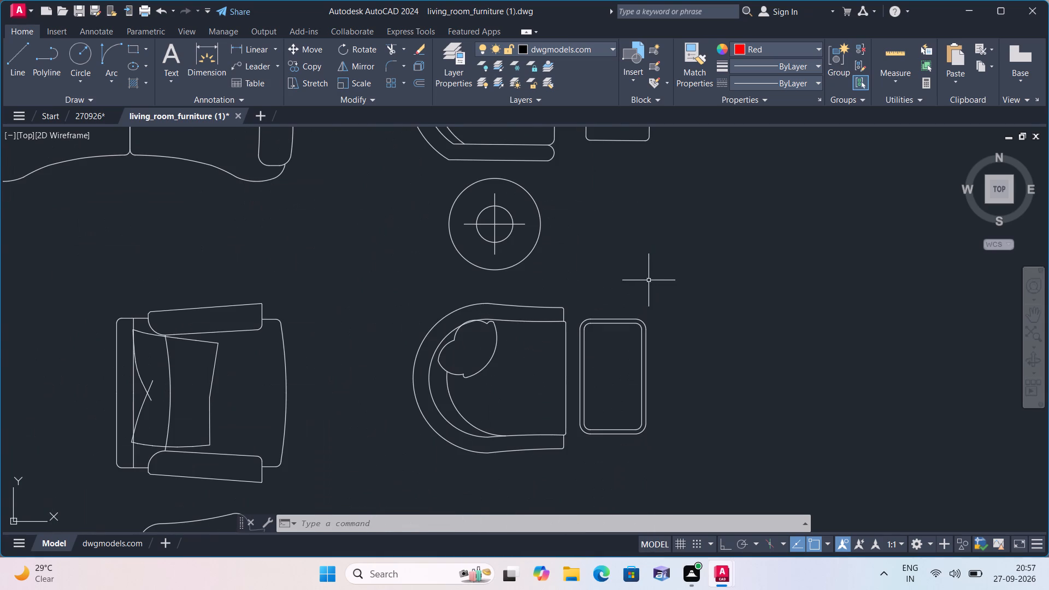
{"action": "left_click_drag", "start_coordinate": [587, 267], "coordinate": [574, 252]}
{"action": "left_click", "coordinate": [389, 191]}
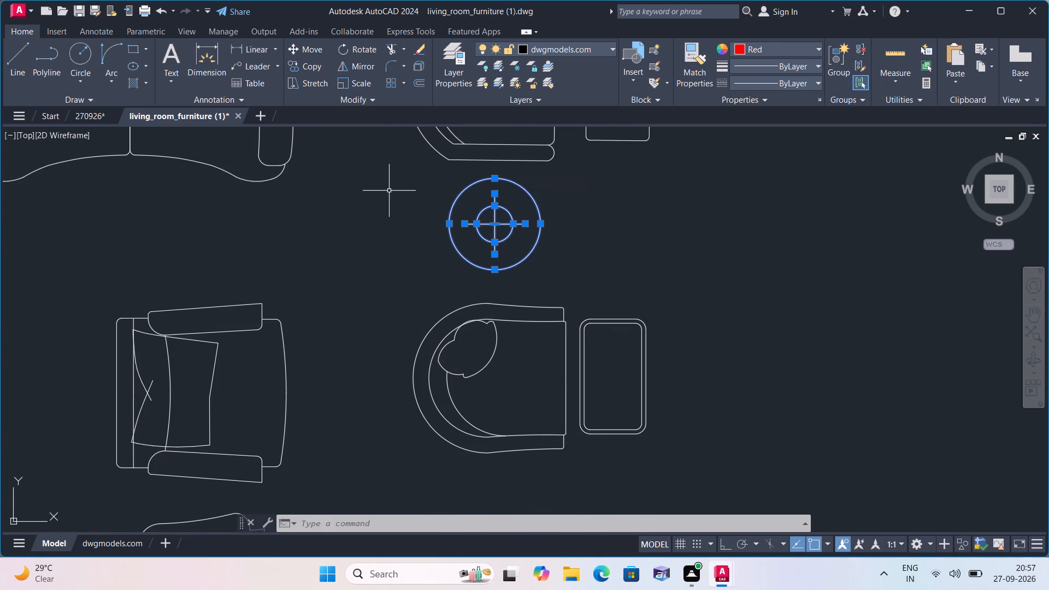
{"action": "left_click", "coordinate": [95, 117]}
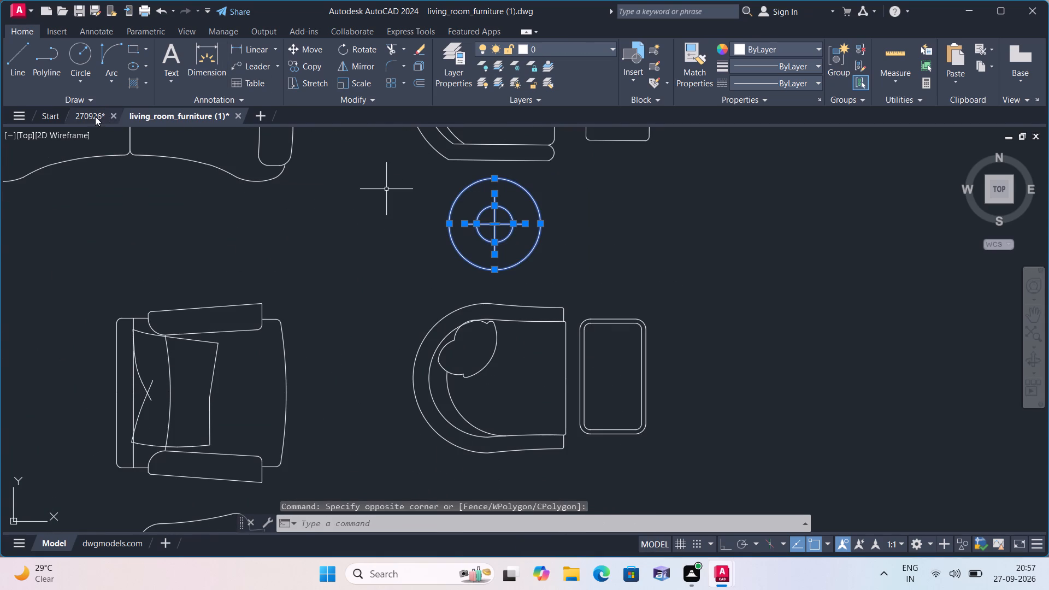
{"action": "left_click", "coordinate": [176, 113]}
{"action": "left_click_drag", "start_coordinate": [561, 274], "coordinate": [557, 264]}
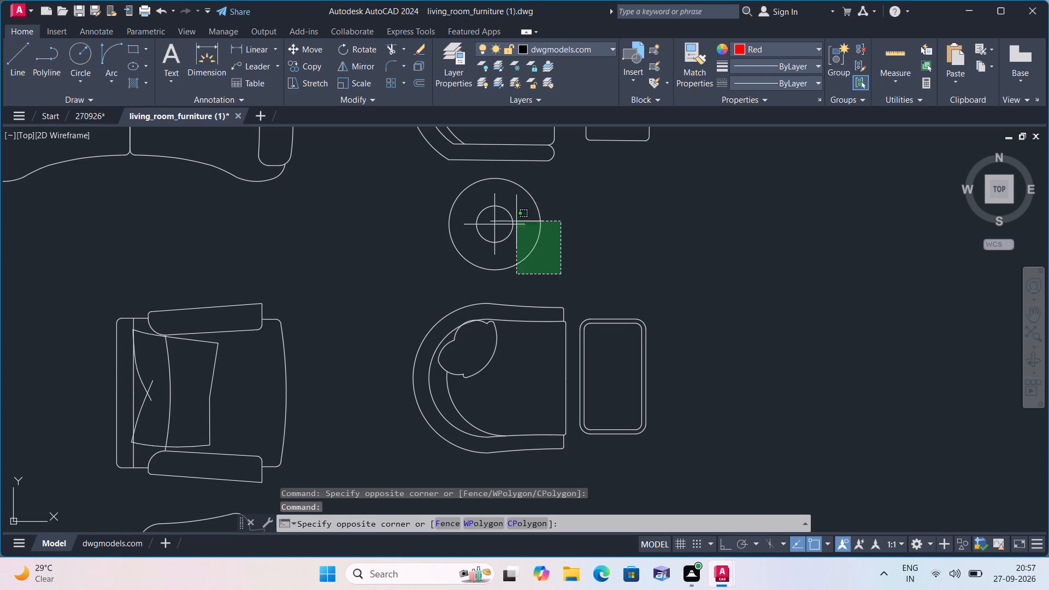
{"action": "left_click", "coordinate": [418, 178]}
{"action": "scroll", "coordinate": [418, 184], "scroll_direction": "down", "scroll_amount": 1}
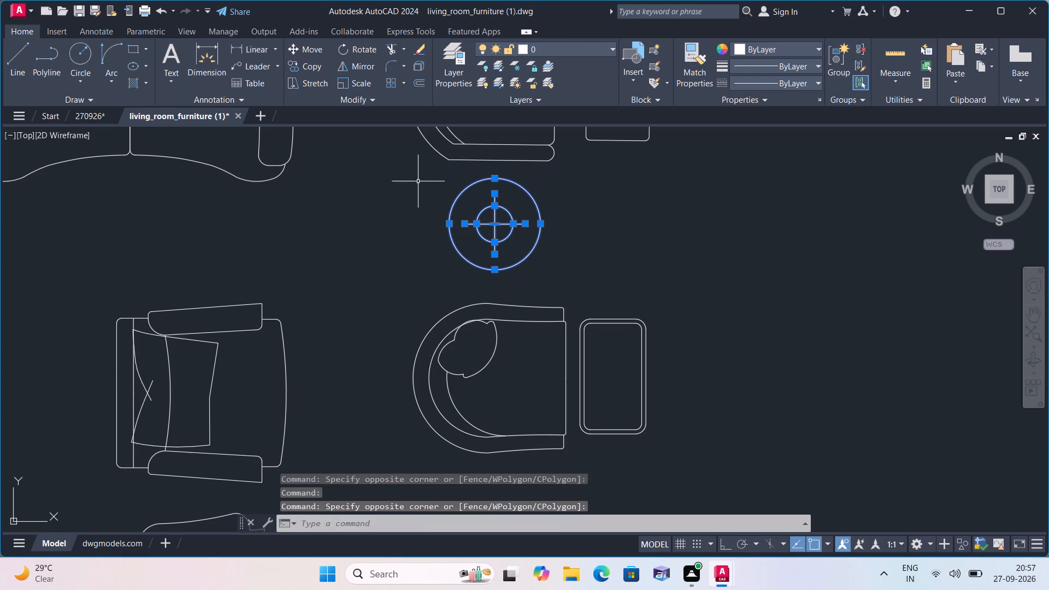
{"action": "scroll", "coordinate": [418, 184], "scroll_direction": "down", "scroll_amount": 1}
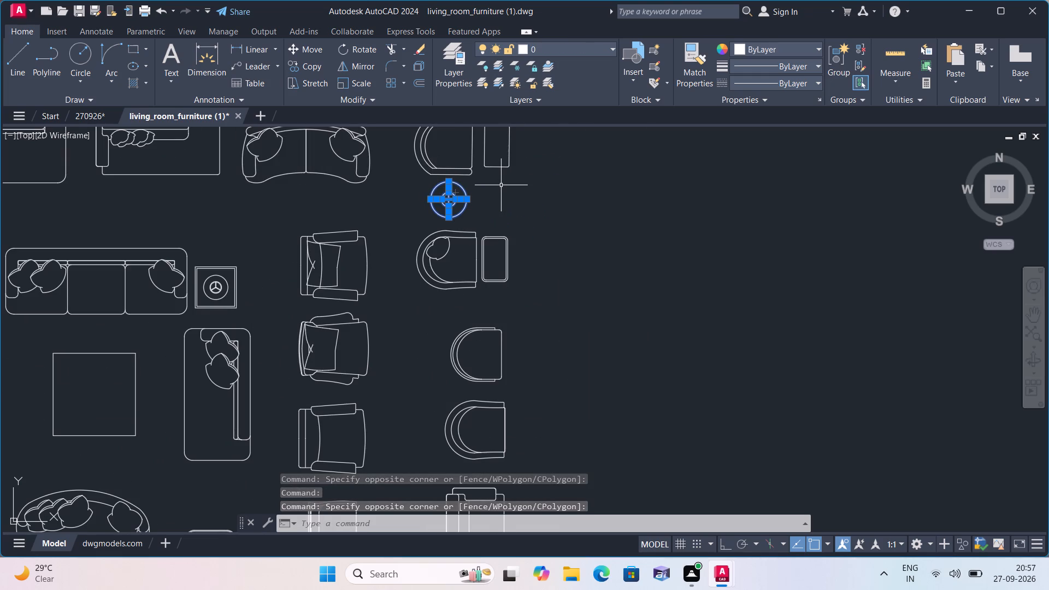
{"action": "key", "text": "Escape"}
Copy the rounded rectangular table beside the cushioned tub chair and paste it into the 270926 drawing, east of the floor plan.
{"action": "scroll", "coordinate": [526, 291], "scroll_direction": "up", "scroll_amount": 2}
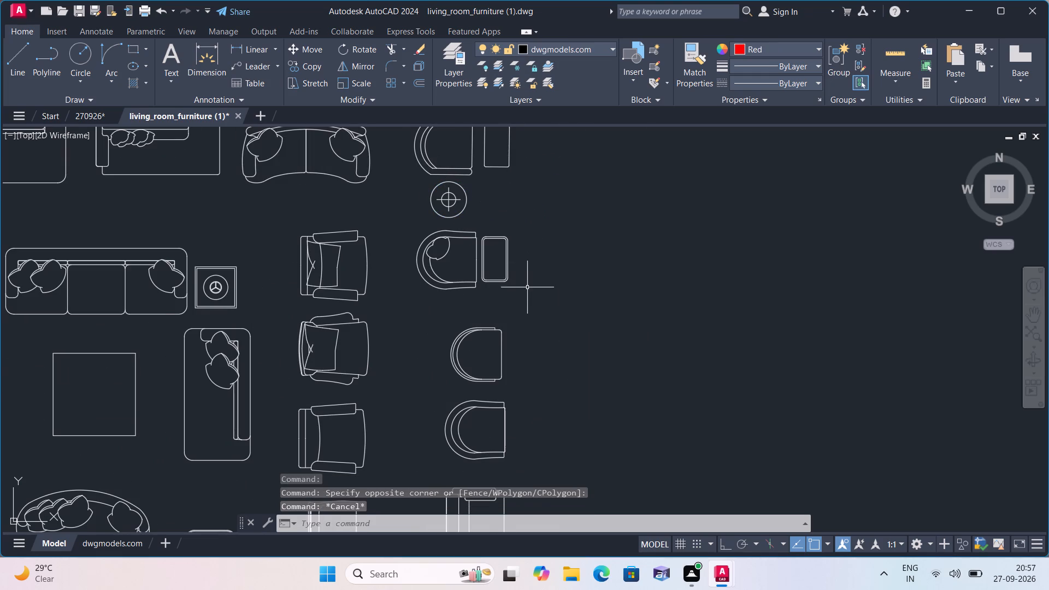
{"action": "scroll", "coordinate": [526, 291], "scroll_direction": "up", "scroll_amount": 1}
{"action": "left_click", "coordinate": [521, 288]}
{"action": "middle_click_drag", "start_coordinate": [381, 197], "coordinate": [385, 292]}
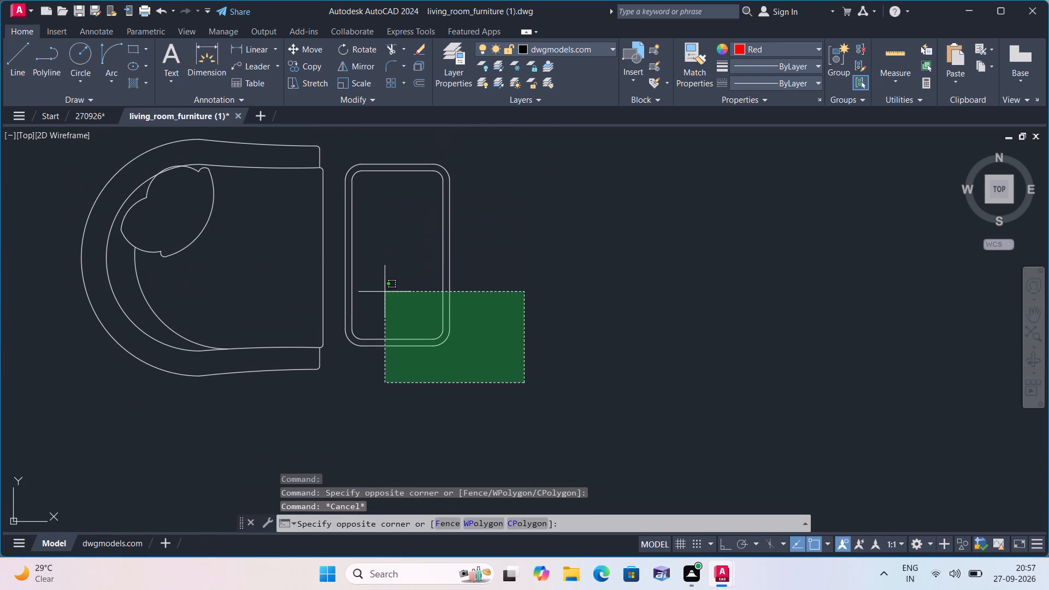
{"action": "left_click", "coordinate": [337, 152]}
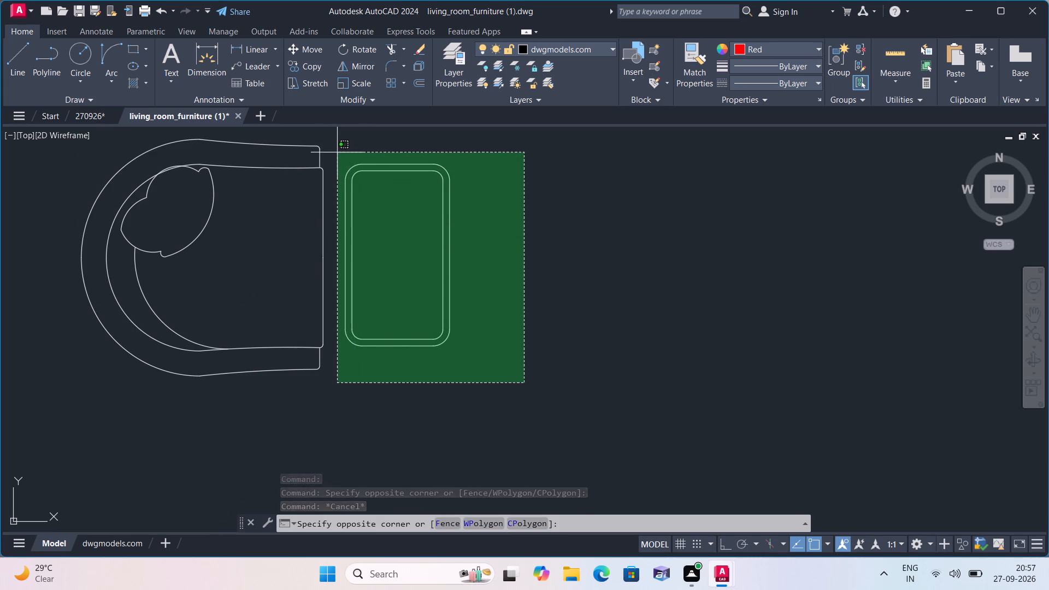
{"action": "key", "text": "ctrl+c"}
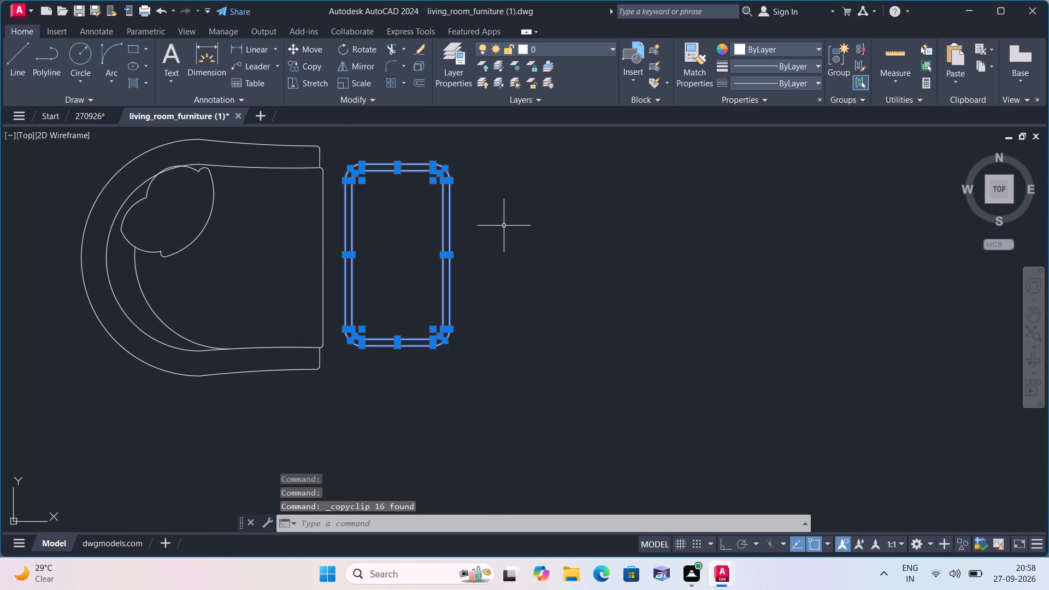
{"action": "left_click", "coordinate": [93, 114]}
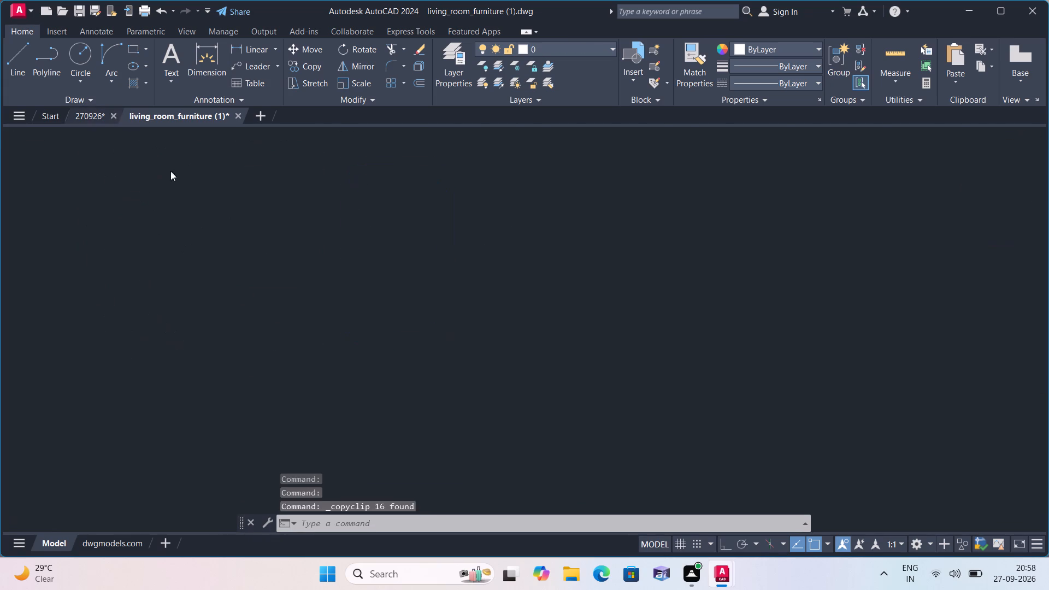
{"action": "key", "text": "ctrl+v"}
{"action": "scroll", "coordinate": [546, 289], "scroll_direction": "down", "scroll_amount": 1}
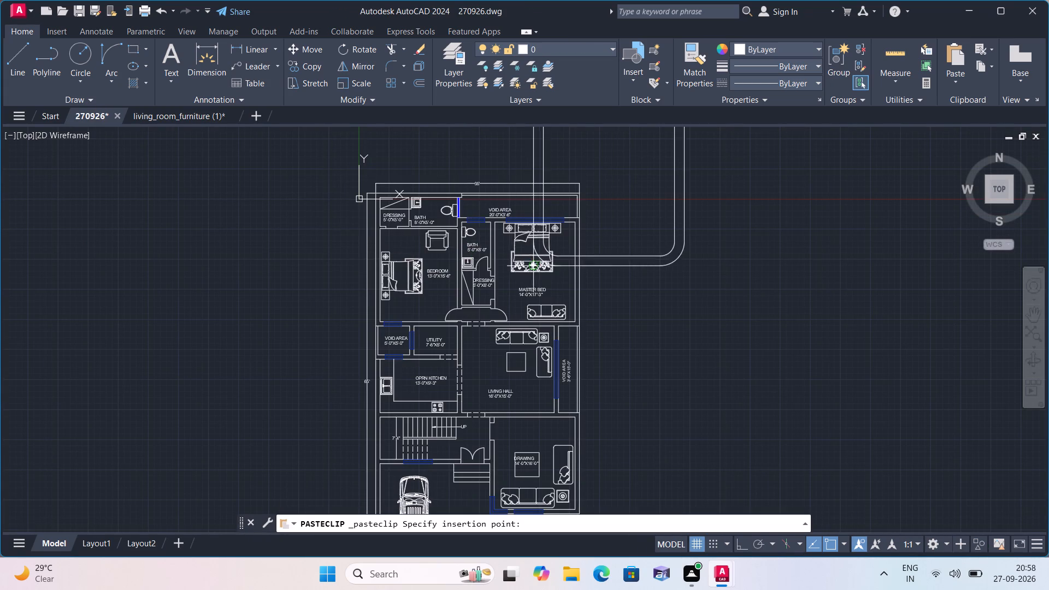
{"action": "scroll", "coordinate": [547, 290], "scroll_direction": "down", "scroll_amount": 1}
{"action": "left_click", "coordinate": [714, 405]}
Rotate the pasted rounded table 90° counterclockwise about its lower-left corner with ortho mode on.
{"action": "middle_click_drag", "start_coordinate": [710, 397], "coordinate": [617, 357]}
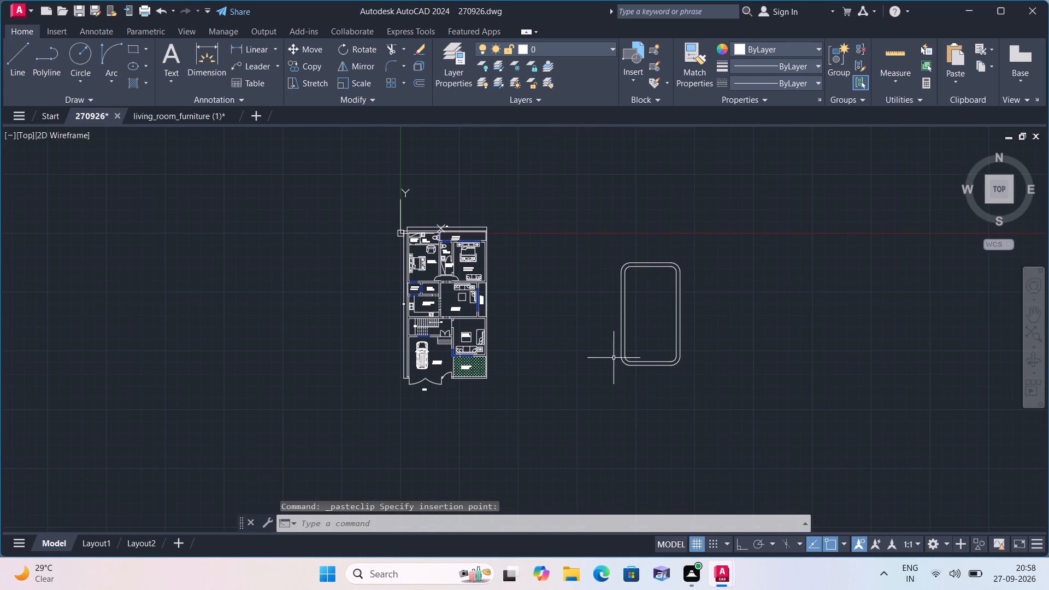
{"action": "left_click_drag", "start_coordinate": [697, 410], "coordinate": [634, 324]}
{"action": "left_click", "coordinate": [604, 245]}
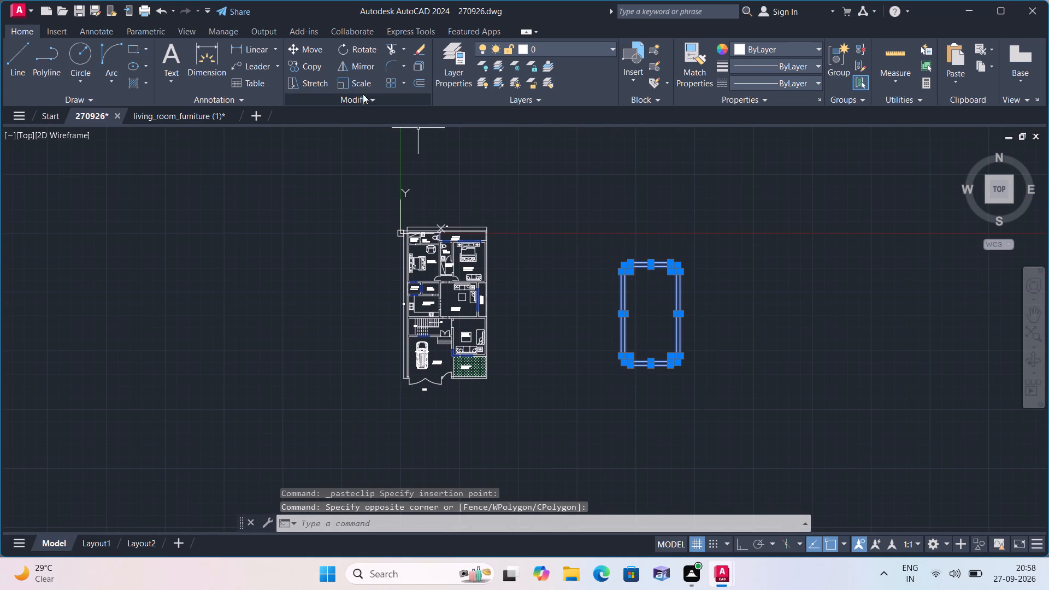
{"action": "left_click", "coordinate": [363, 48]}
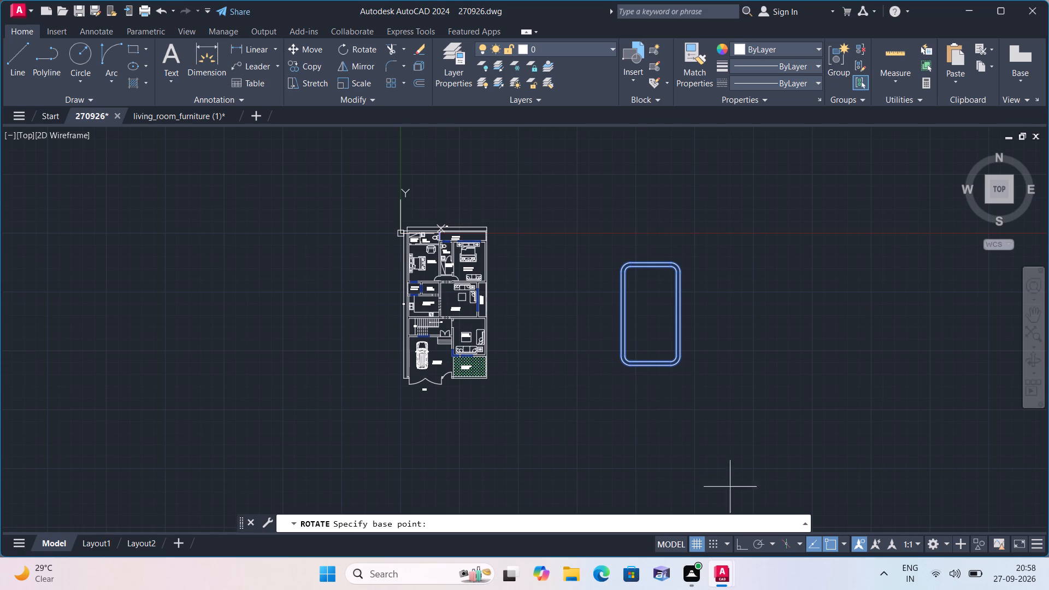
{"action": "left_click", "coordinate": [747, 546]}
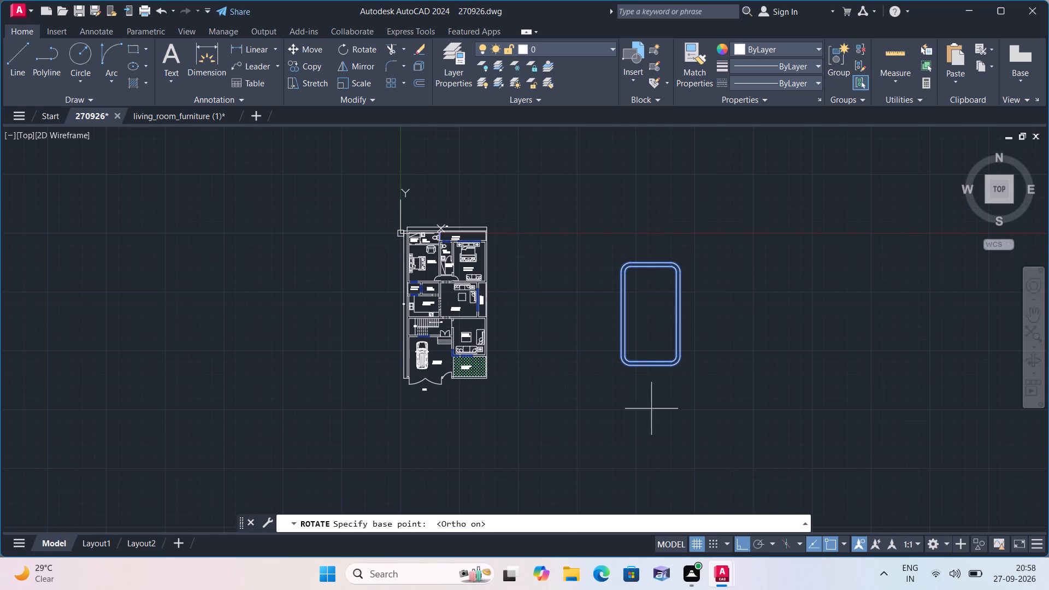
{"action": "left_click", "coordinate": [630, 364]}
{"action": "left_click", "coordinate": [707, 256]}
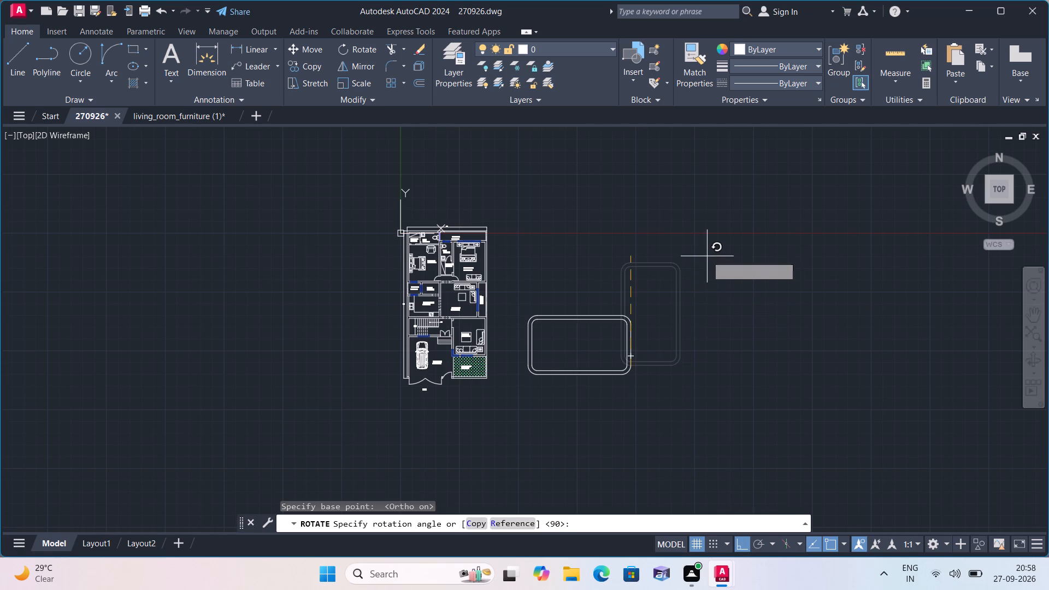
Turn ortho mode off and scale the rounded table down about its centre to a coffee-table size matching the plan's furniture.
{"action": "left_click", "coordinate": [747, 547]}
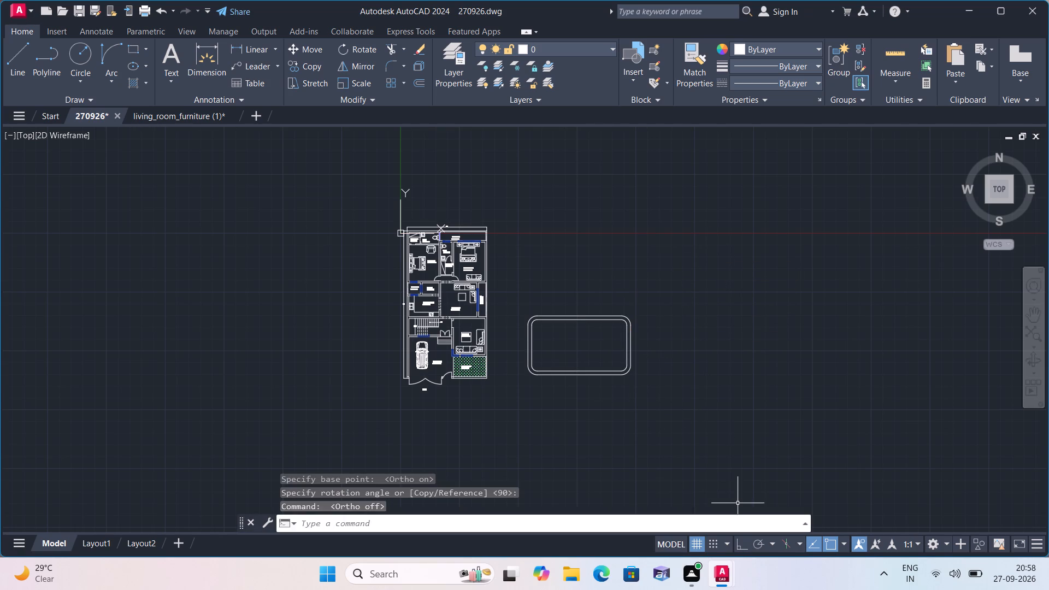
{"action": "left_click_drag", "start_coordinate": [675, 428], "coordinate": [666, 410]}
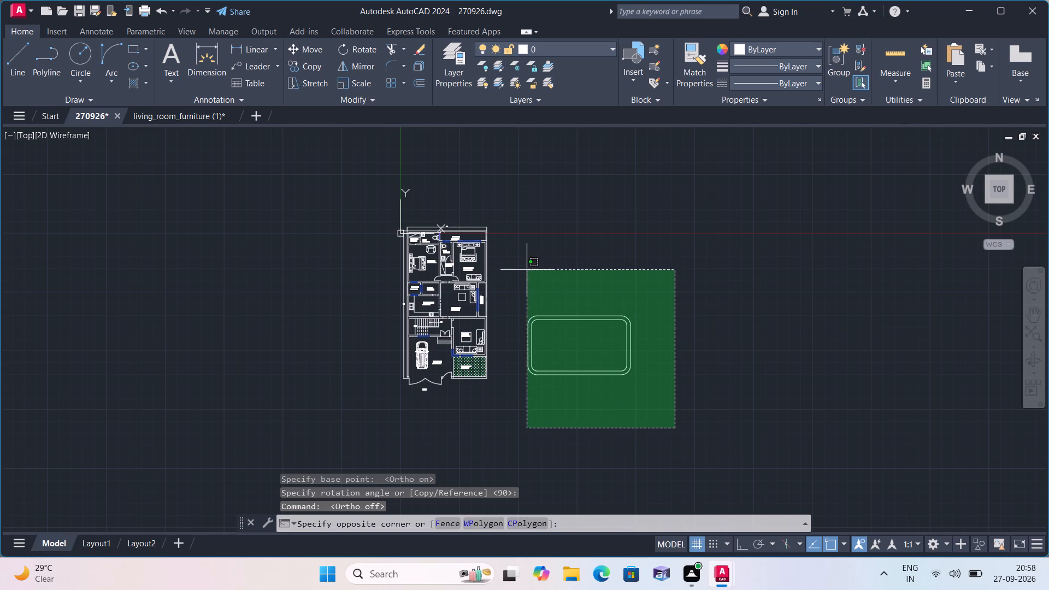
{"action": "left_click", "coordinate": [526, 269]}
{"action": "left_click", "coordinate": [360, 82]}
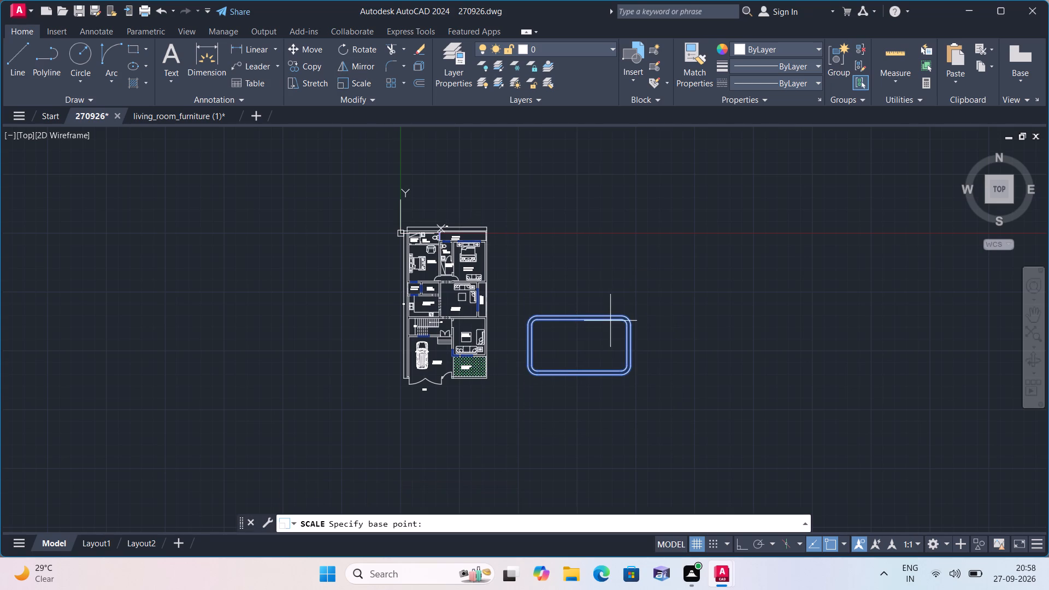
{"action": "left_click", "coordinate": [582, 342]}
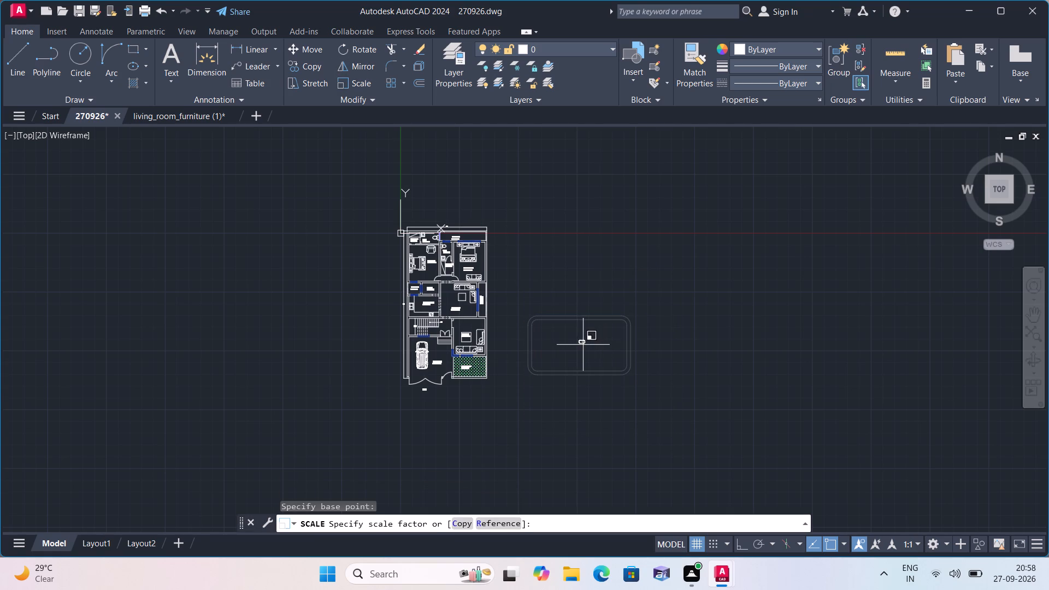
{"action": "left_click", "coordinate": [584, 346]}
Move the scaled rounded table into the master bedroom, centred just north of the three-seat sofa.
{"action": "left_click", "coordinate": [598, 357]}
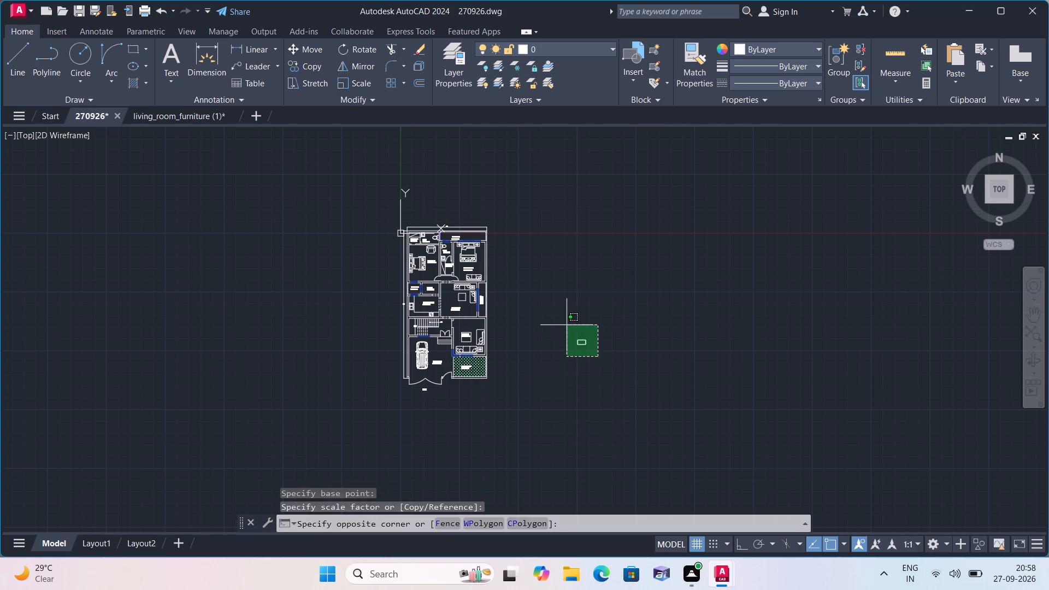
{"action": "left_click", "coordinate": [565, 324]}
{"action": "left_click_drag", "start_coordinate": [308, 46], "coordinate": [312, 57]}
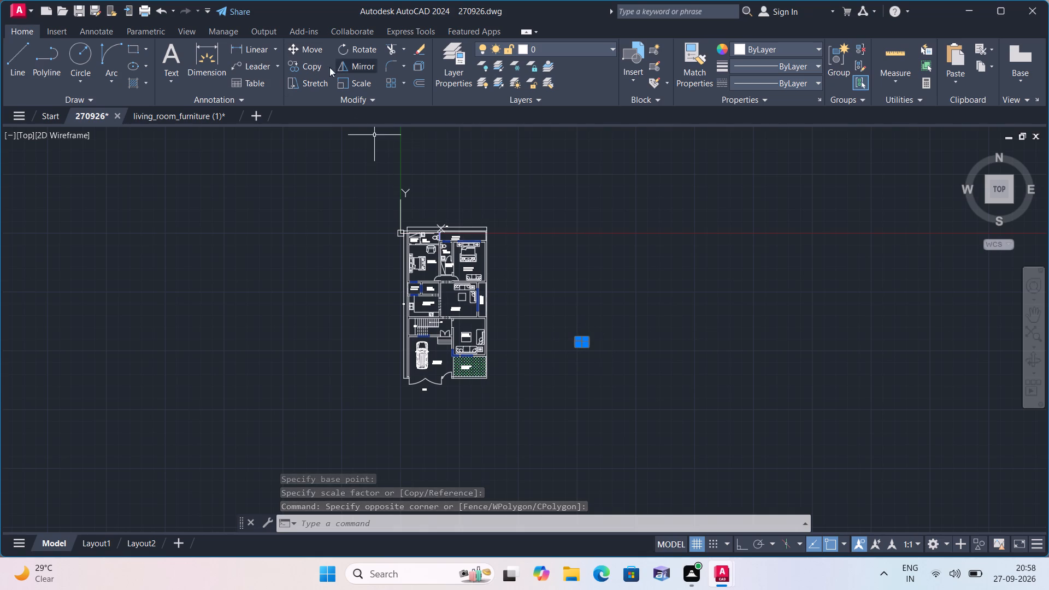
{"action": "left_click", "coordinate": [300, 52]}
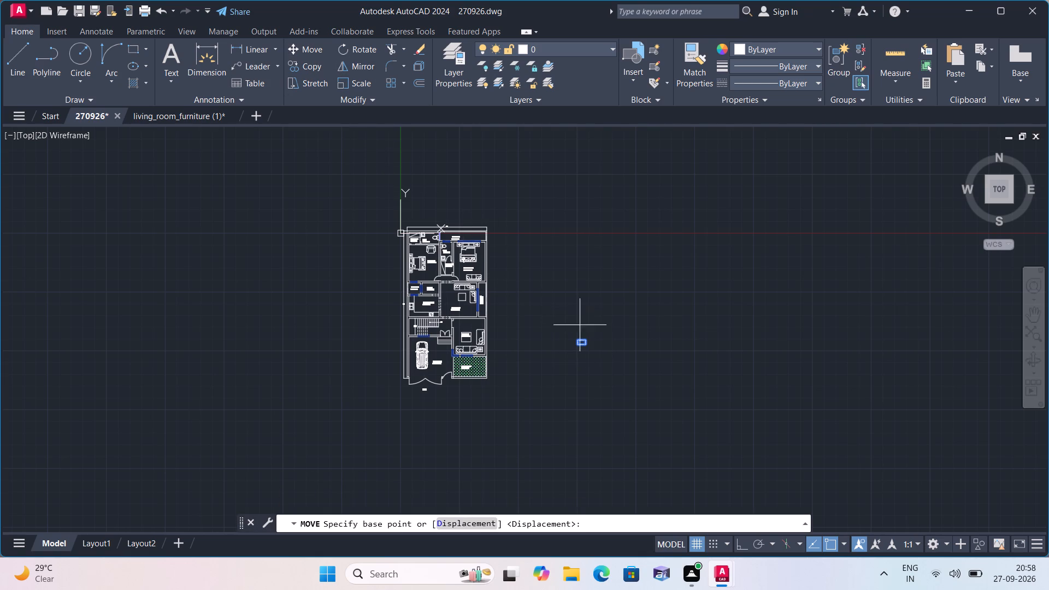
{"action": "left_click", "coordinate": [582, 341]}
{"action": "scroll", "coordinate": [458, 259], "scroll_direction": "up", "scroll_amount": 2}
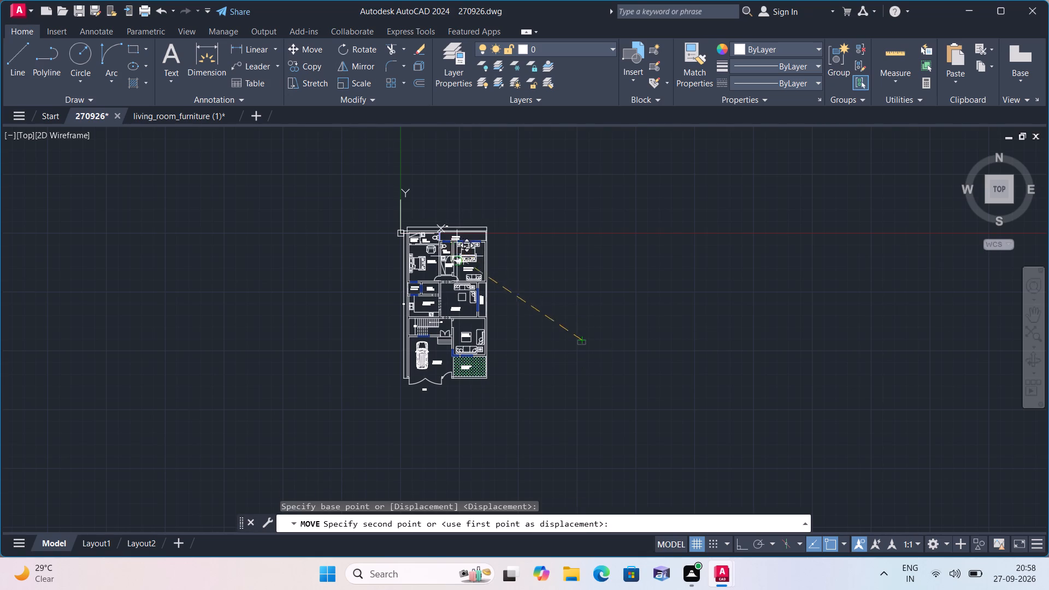
{"action": "scroll", "coordinate": [461, 262], "scroll_direction": "up", "scroll_amount": 3}
{"action": "middle_click_drag", "start_coordinate": [518, 295], "coordinate": [497, 270]}
{"action": "scroll", "coordinate": [503, 271], "scroll_direction": "up", "scroll_amount": 2}
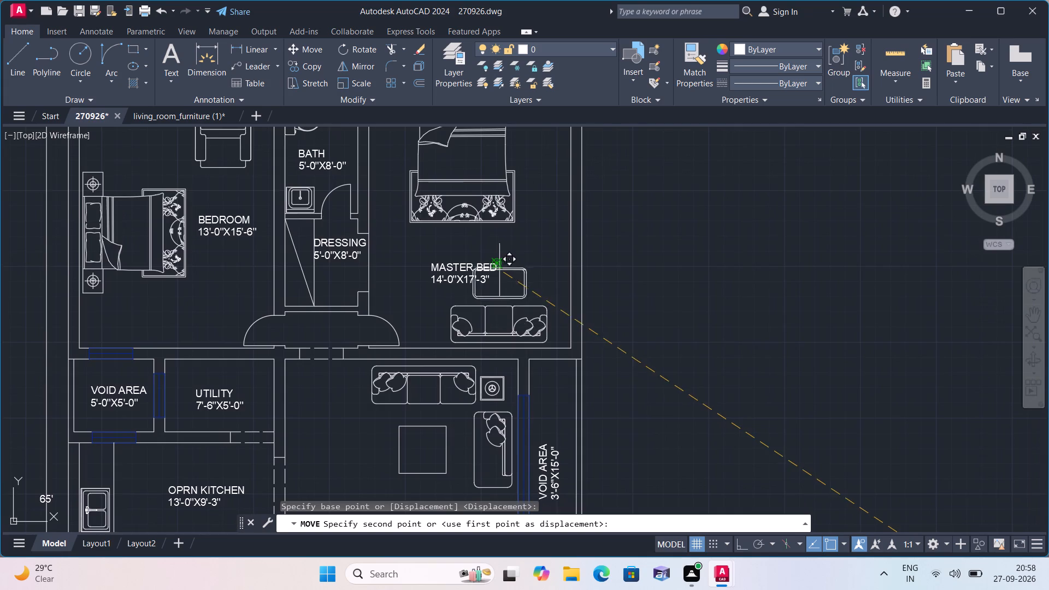
{"action": "scroll", "coordinate": [503, 271], "scroll_direction": "up", "scroll_amount": 1}
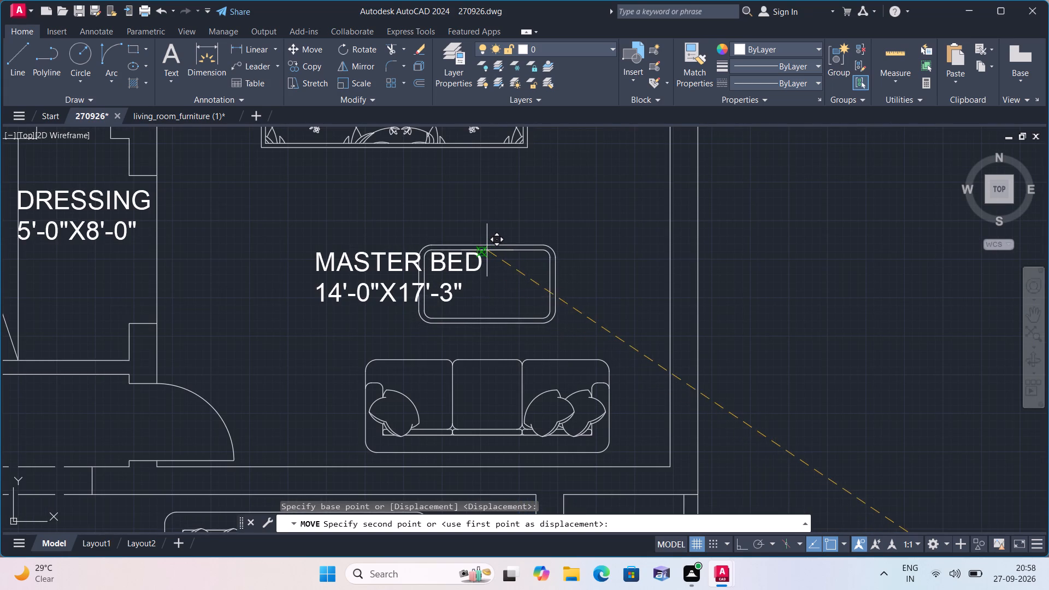
{"action": "left_click", "coordinate": [492, 259]}
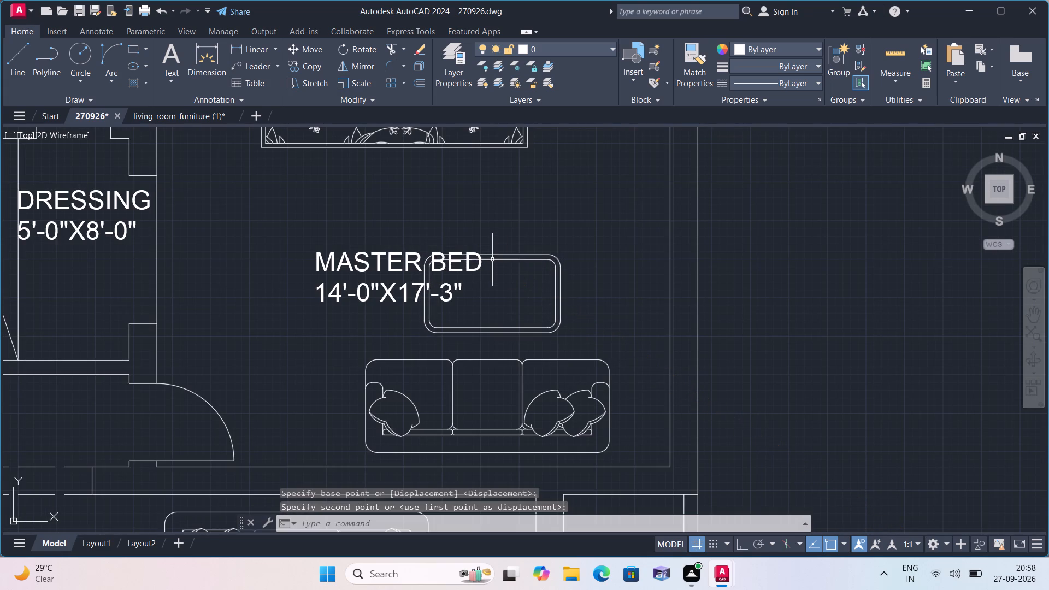
Move the MASTER BED 14'-0"X17'-3" label northwest, clear of the rounded table and just below the bed.
{"action": "left_click", "coordinate": [410, 267]}
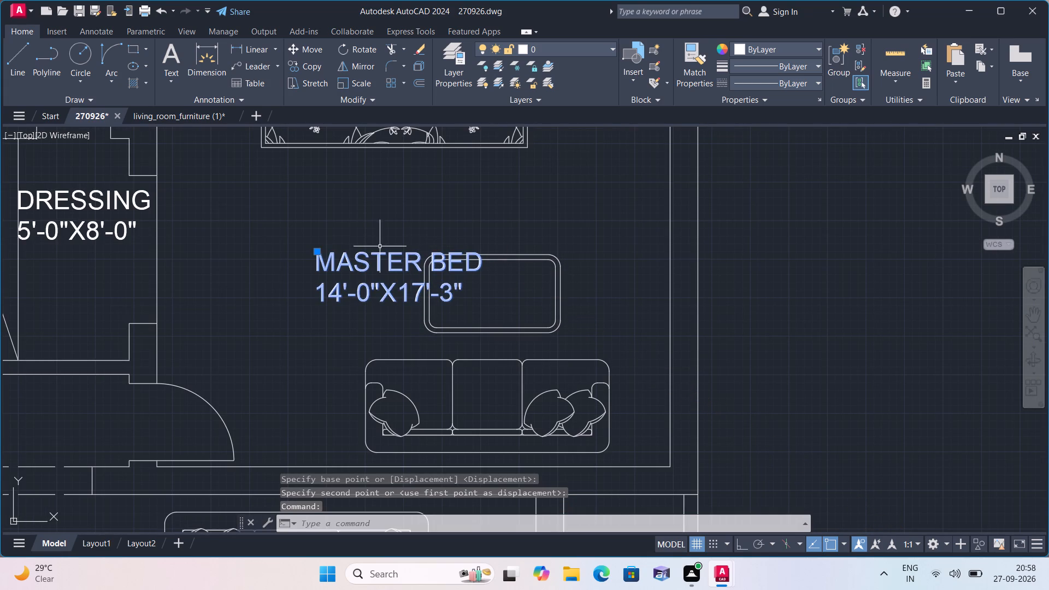
{"action": "left_click", "coordinate": [318, 251]}
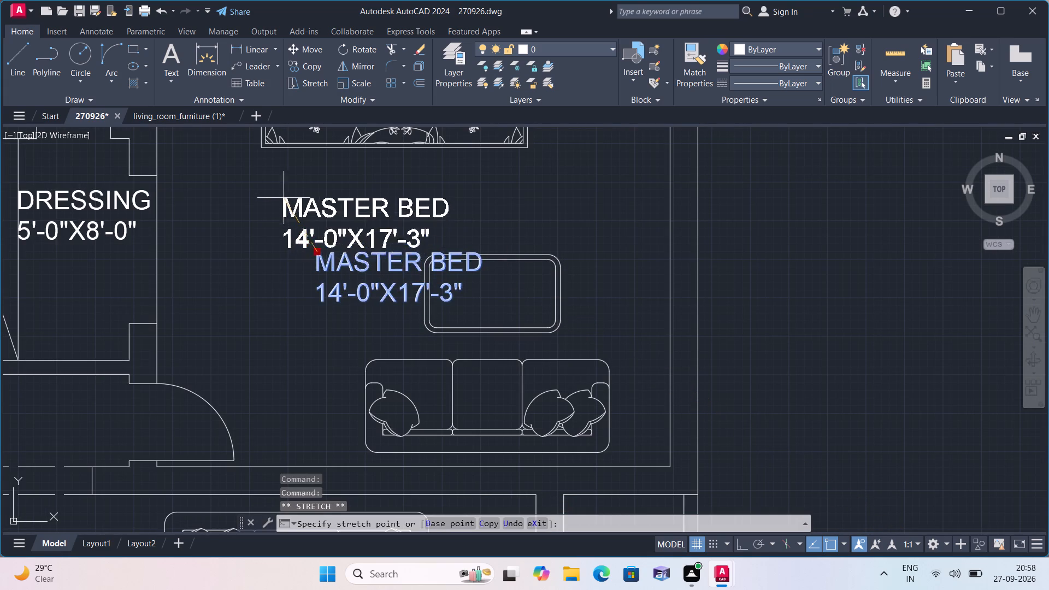
{"action": "left_click", "coordinate": [274, 186]}
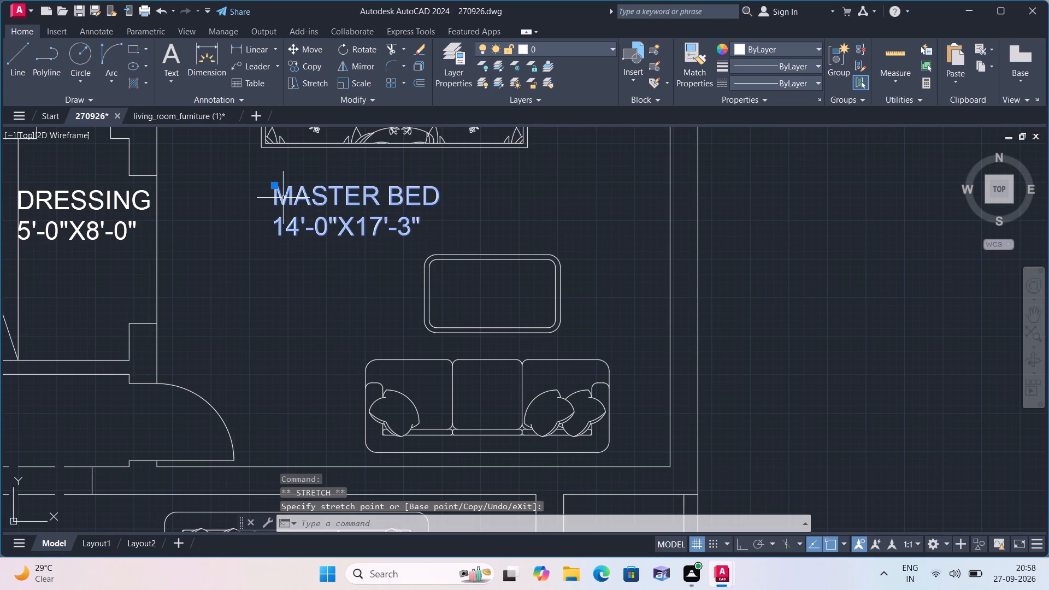
{"action": "key", "text": "Escape"}
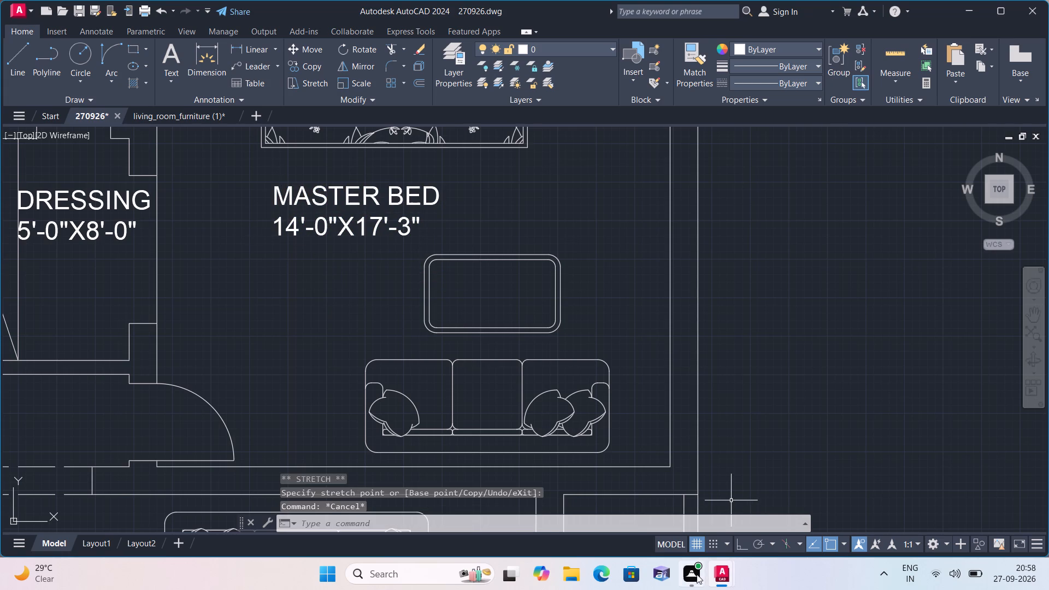
Examine the bedrooms, baths, dressing areas and living hall for anything left to correct.
{"action": "scroll", "coordinate": [369, 338], "scroll_direction": "down", "scroll_amount": 1}
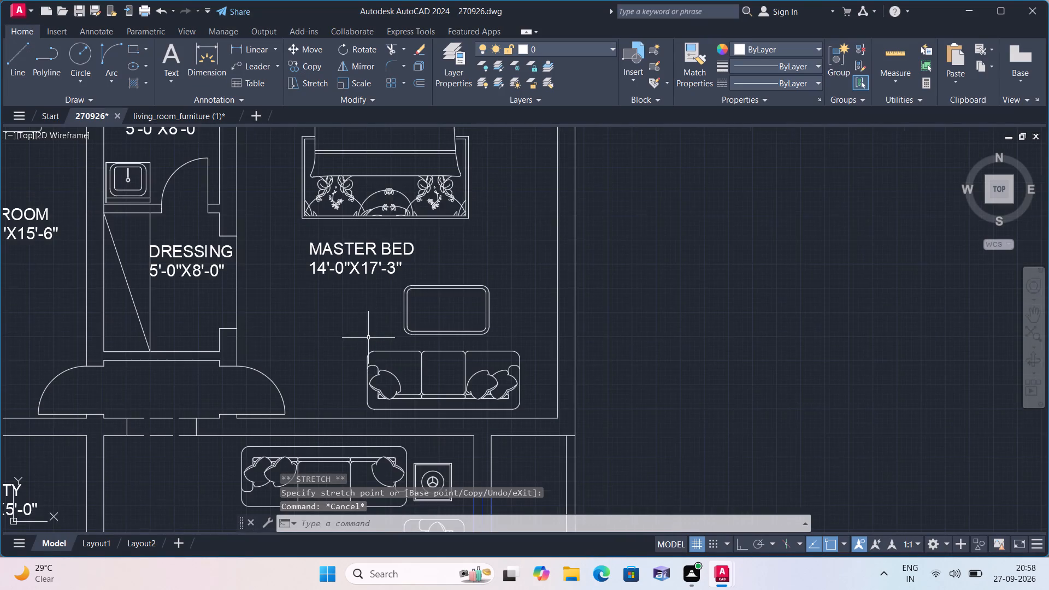
{"action": "scroll", "coordinate": [367, 338], "scroll_direction": "down", "scroll_amount": 1}
{"action": "middle_click_drag", "start_coordinate": [349, 339], "coordinate": [479, 311]}
{"action": "scroll", "coordinate": [481, 309], "scroll_direction": "down", "scroll_amount": 1}
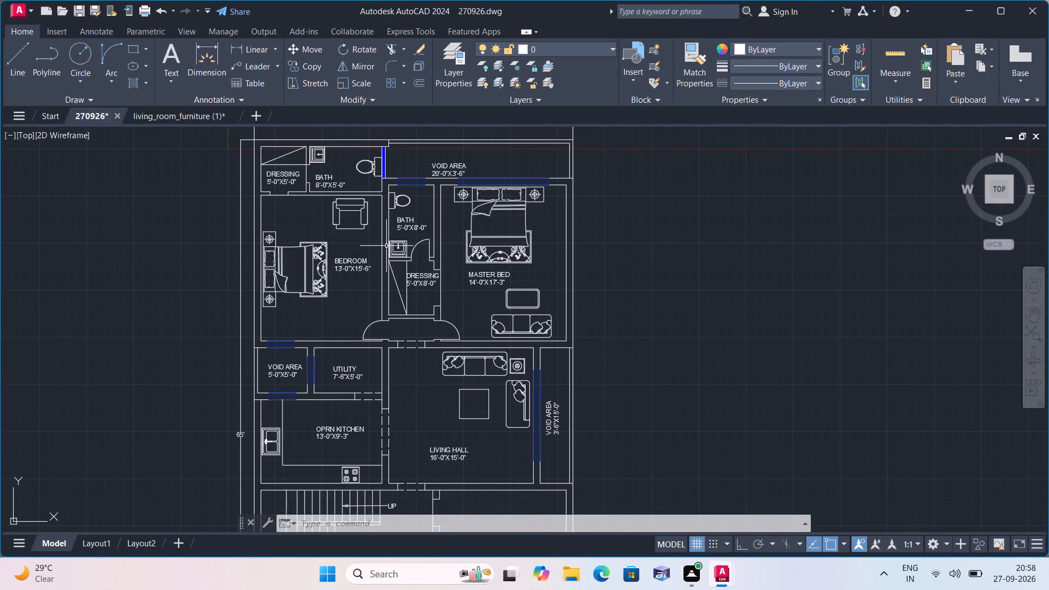
{"action": "middle_click_drag", "start_coordinate": [391, 244], "coordinate": [433, 293]}
{"action": "scroll", "coordinate": [391, 244], "scroll_direction": "down", "scroll_amount": 1}
{"action": "scroll", "coordinate": [415, 248], "scroll_direction": "up", "scroll_amount": 1}
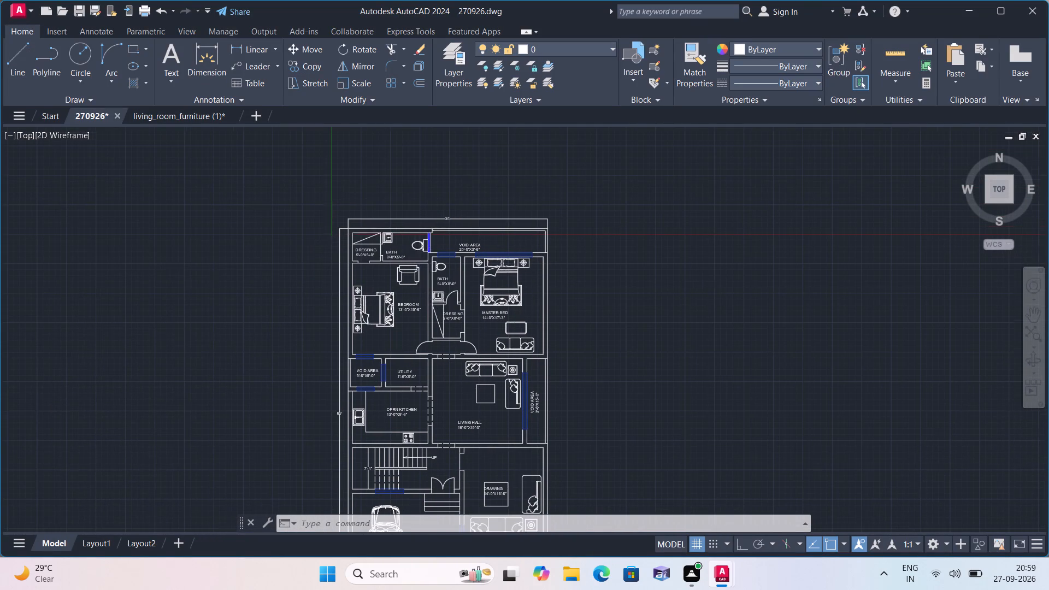
{"action": "scroll", "coordinate": [293, 234], "scroll_direction": "up", "scroll_amount": 1}
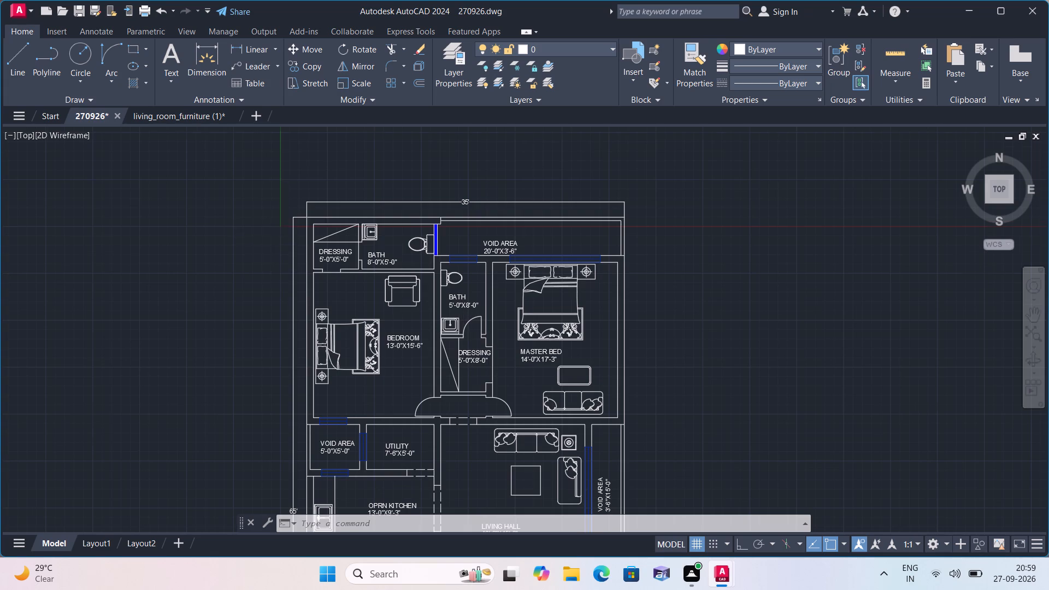
{"action": "scroll", "coordinate": [302, 231], "scroll_direction": "up", "scroll_amount": 1}
{"action": "scroll", "coordinate": [326, 239], "scroll_direction": "down", "scroll_amount": 1}
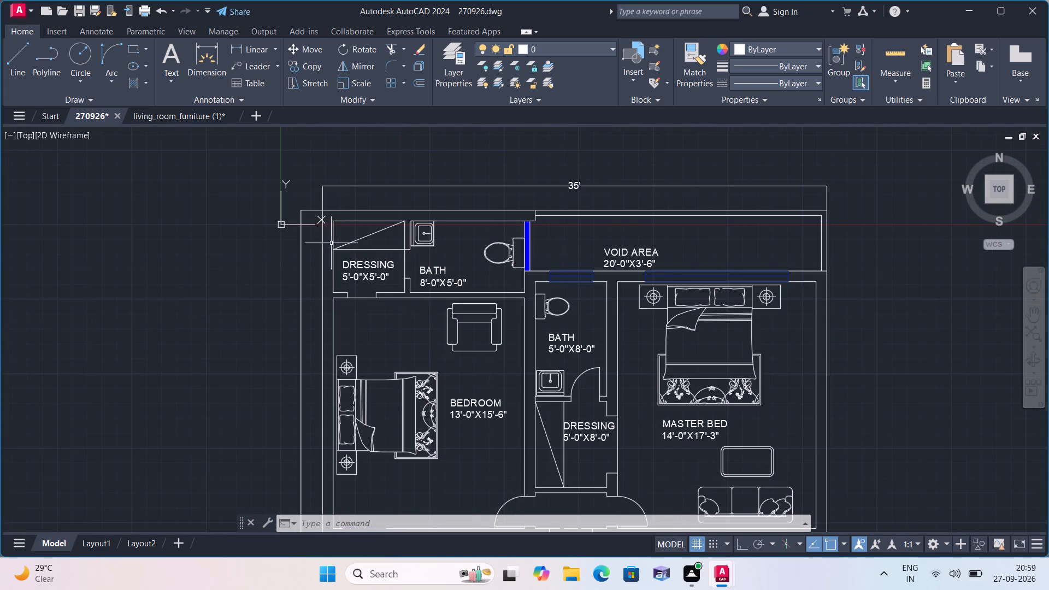
{"action": "middle_click_drag", "start_coordinate": [508, 337], "coordinate": [478, 264]}
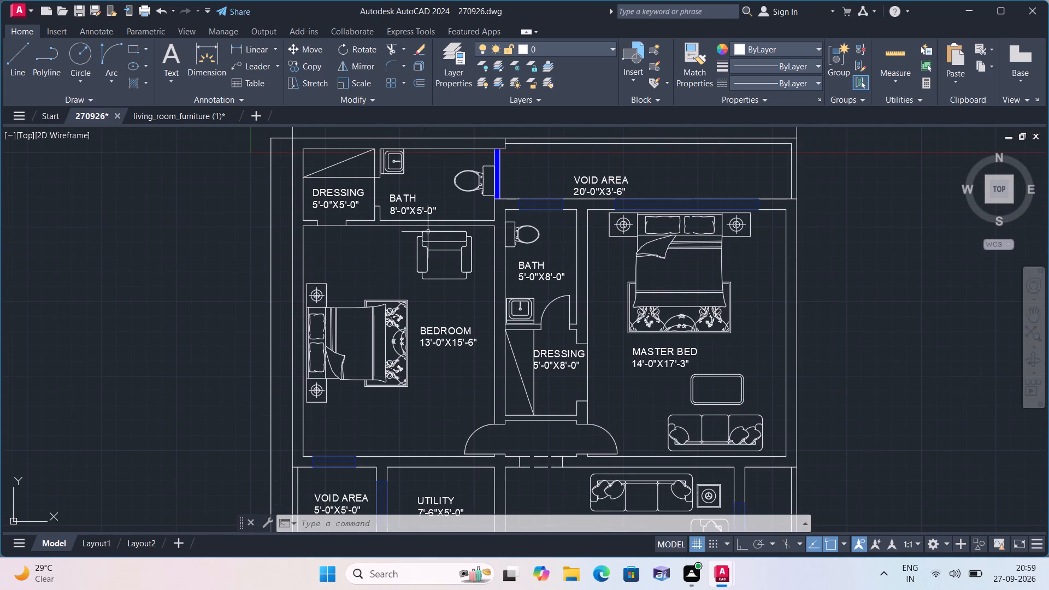
{"action": "middle_click_drag", "start_coordinate": [579, 436], "coordinate": [575, 432]}
{"action": "middle_click_drag", "start_coordinate": [575, 432], "coordinate": [530, 329]}
{"action": "scroll", "coordinate": [565, 411], "scroll_direction": "down", "scroll_amount": 1}
{"action": "middle_click_drag", "start_coordinate": [520, 396], "coordinate": [494, 300]}
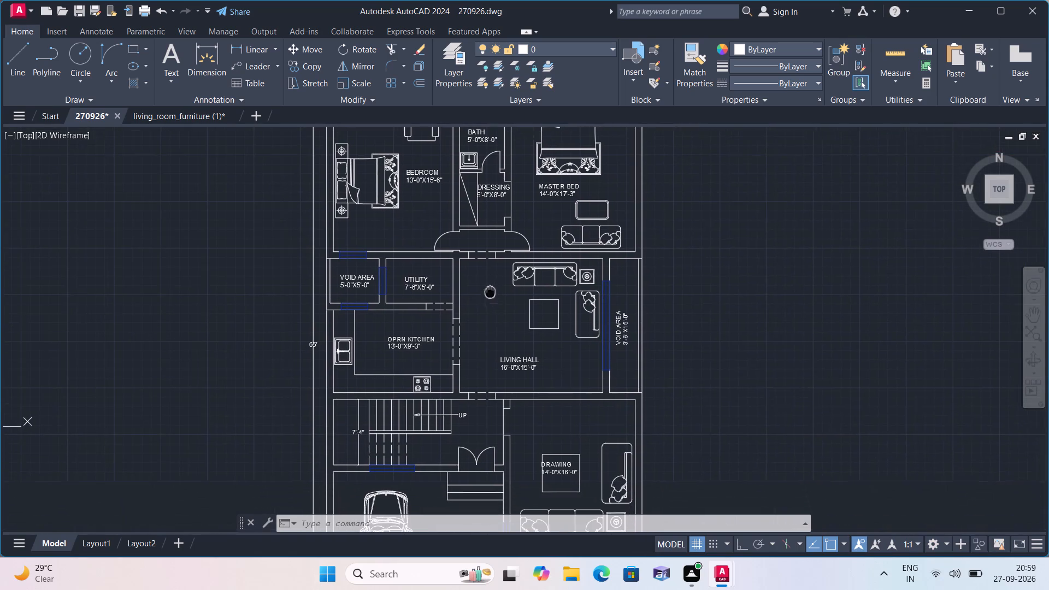
Trim the short line crossing the wall junction between the staircase and the drawing room, south of the living hall.
{"action": "scroll", "coordinate": [546, 430], "scroll_direction": "up", "scroll_amount": 1}
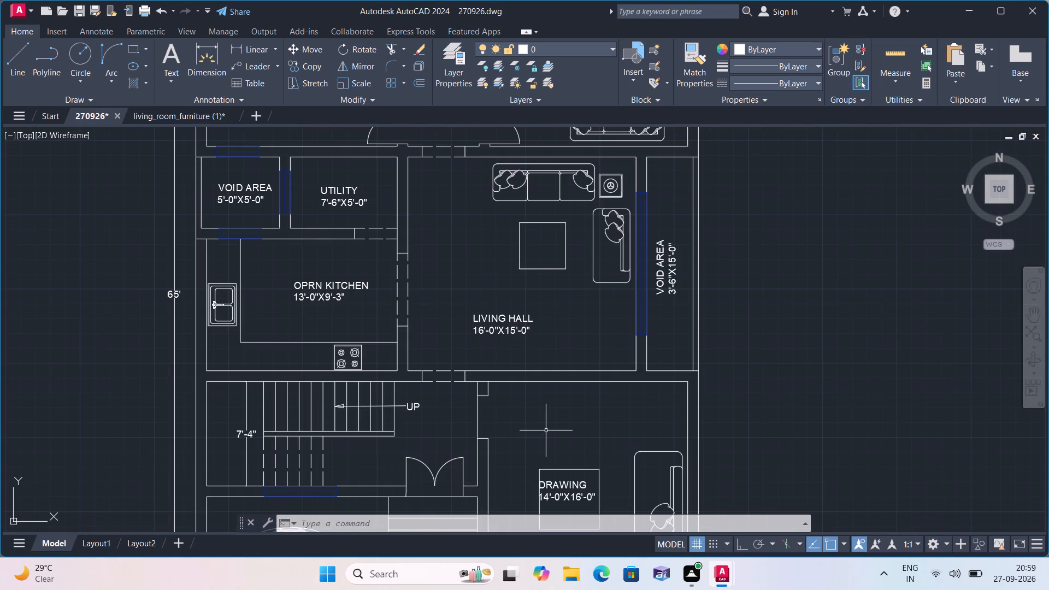
{"action": "scroll", "coordinate": [504, 418], "scroll_direction": "up", "scroll_amount": 2}
{"action": "middle_click_drag", "start_coordinate": [518, 382], "coordinate": [548, 306]}
{"action": "scroll", "coordinate": [548, 306], "scroll_direction": "down", "scroll_amount": 1}
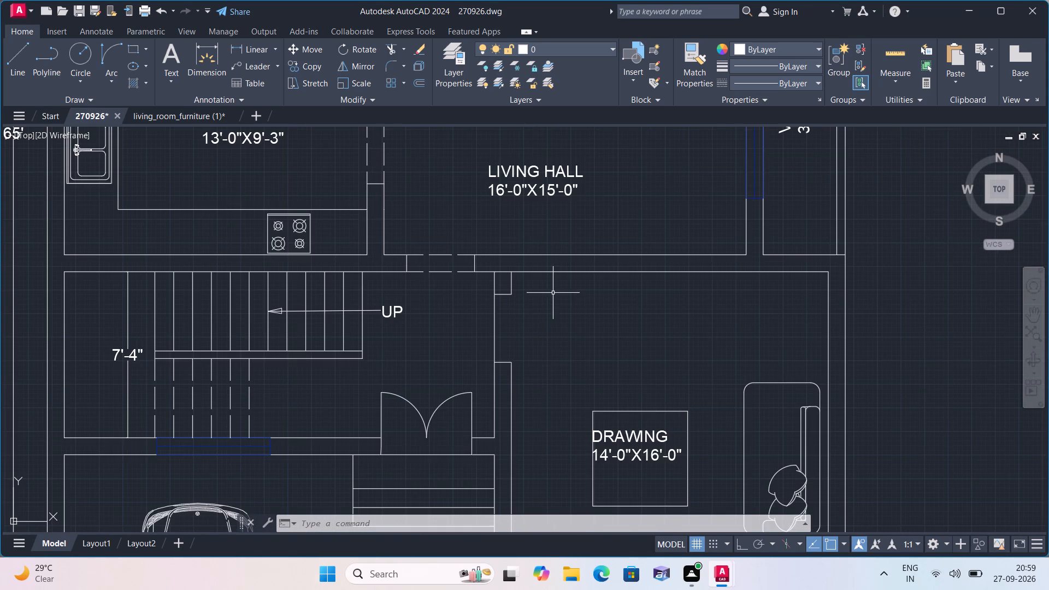
{"action": "type", "text": "trim"}
{"action": "key", "text": "space"}
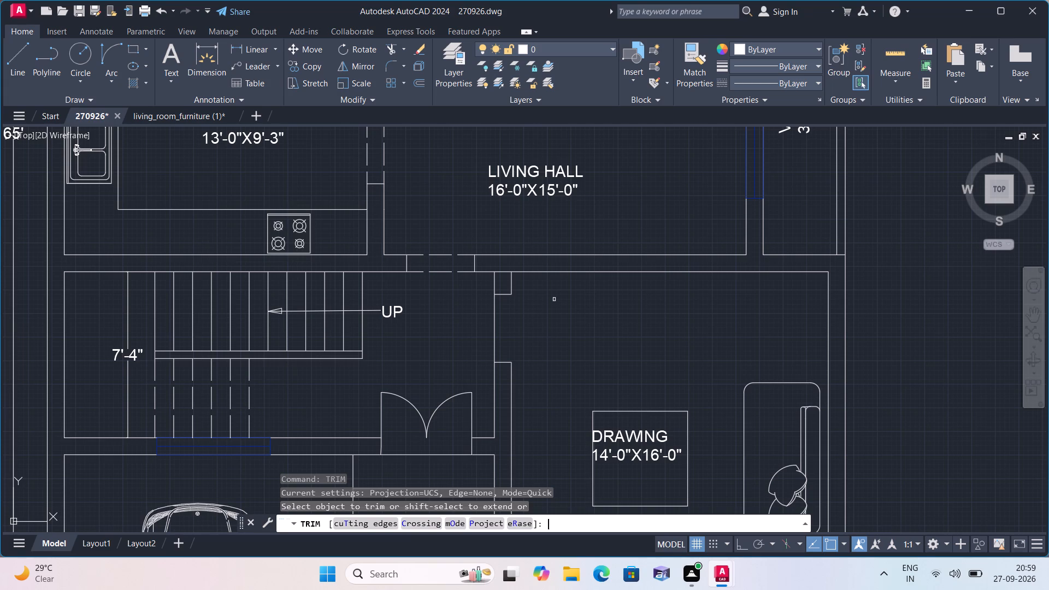
{"action": "left_click", "coordinate": [501, 272]}
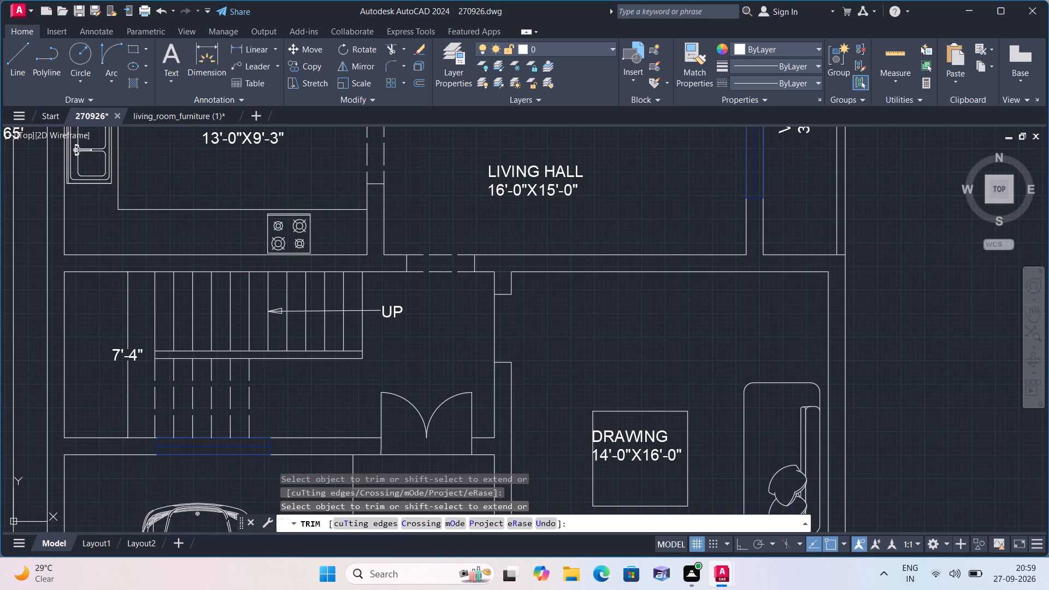
Examine the drawing room, car porch and front lawn and the overall plan, leaving the Trim command.
{"action": "scroll", "coordinate": [501, 272], "scroll_direction": "down", "scroll_amount": 2}
{"action": "middle_click_drag", "start_coordinate": [544, 294], "coordinate": [542, 255]}
{"action": "scroll", "coordinate": [541, 260], "scroll_direction": "down", "scroll_amount": 1}
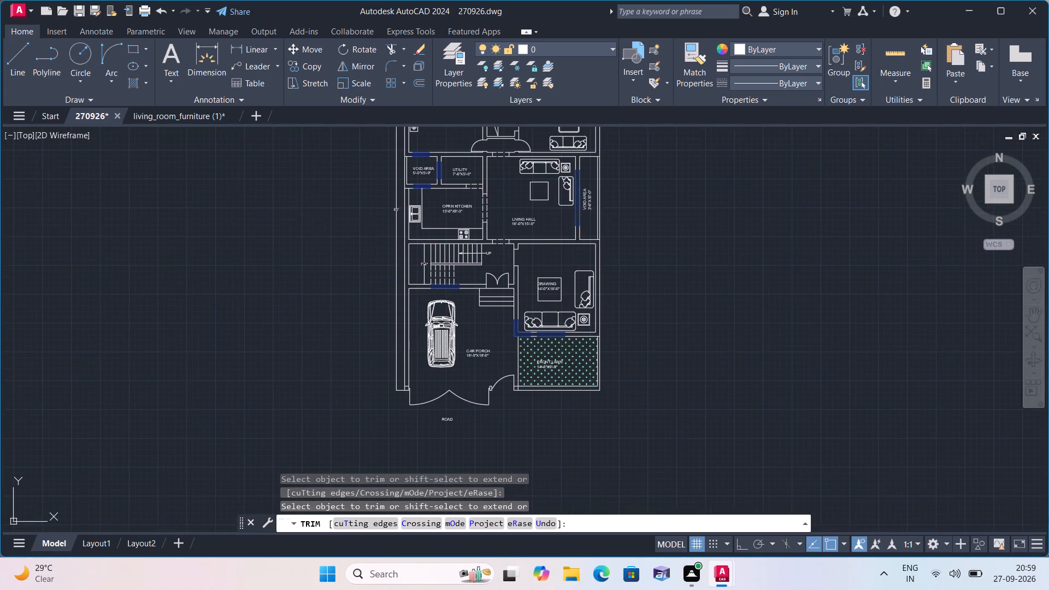
{"action": "scroll", "coordinate": [673, 329], "scroll_direction": "up", "scroll_amount": 2}
{"action": "middle_click_drag", "start_coordinate": [619, 326], "coordinate": [652, 257]}
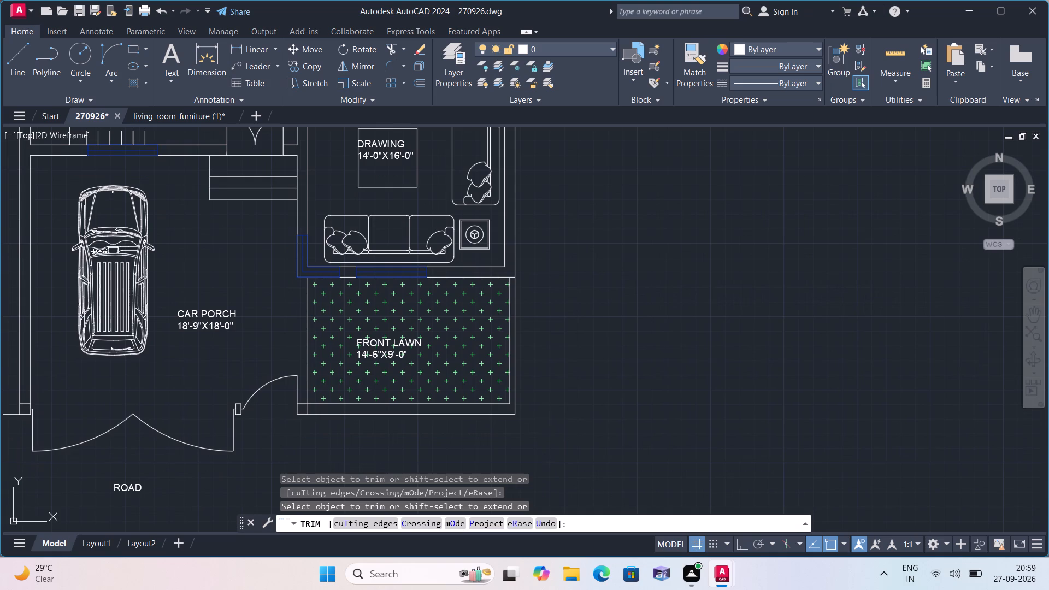
{"action": "middle_click_drag", "start_coordinate": [671, 280], "coordinate": [708, 259]}
{"action": "scroll", "coordinate": [703, 247], "scroll_direction": "down", "scroll_amount": 1}
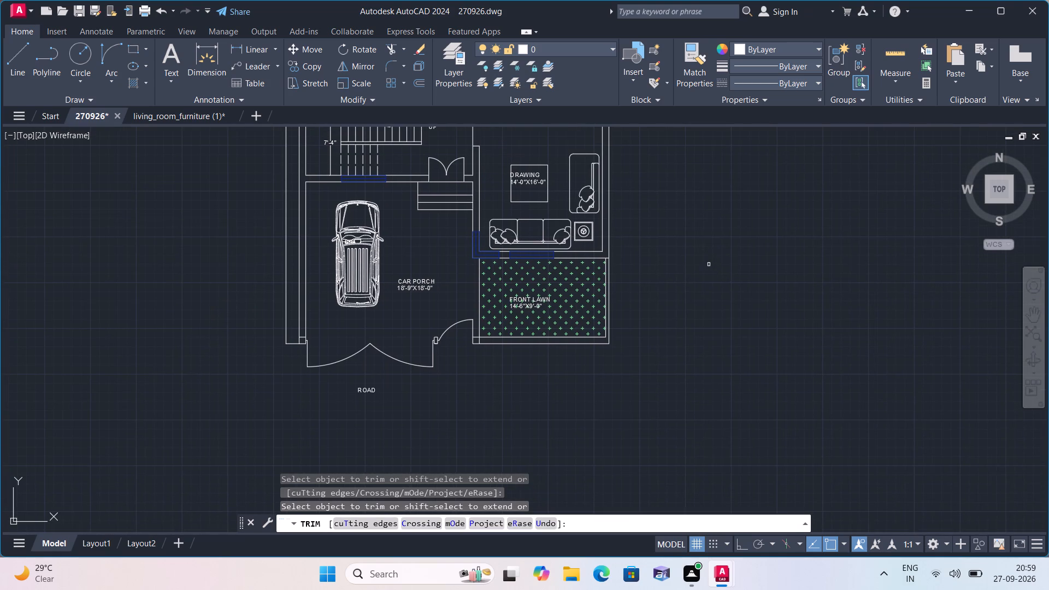
{"action": "scroll", "coordinate": [691, 318], "scroll_direction": "down", "scroll_amount": 1}
{"action": "middle_click_drag", "start_coordinate": [689, 258], "coordinate": [669, 360]}
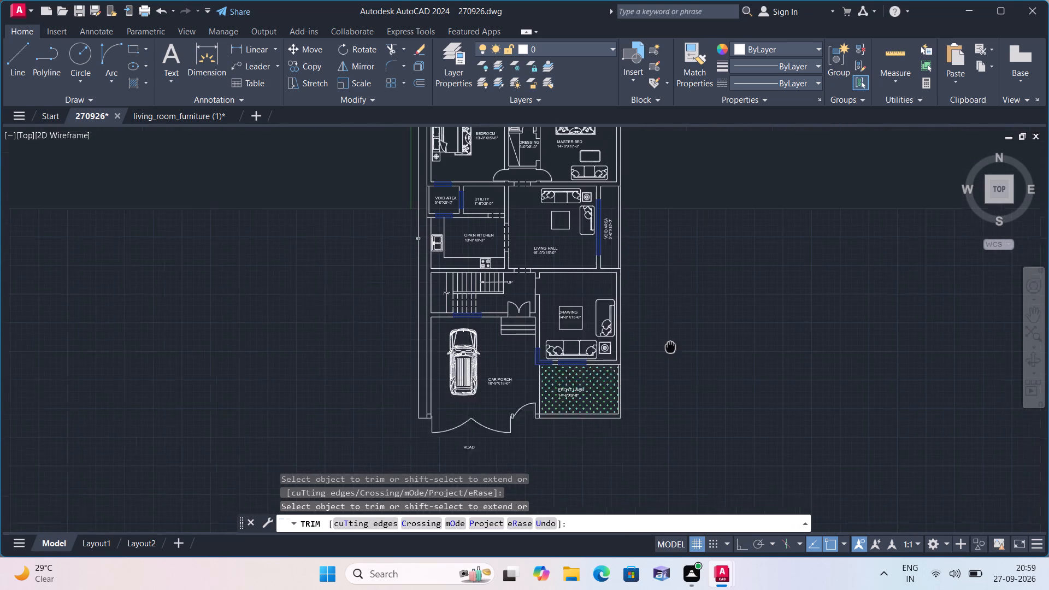
{"action": "middle_click_drag", "start_coordinate": [669, 360], "coordinate": [670, 383]}
{"action": "scroll", "coordinate": [668, 366], "scroll_direction": "up", "scroll_amount": 1}
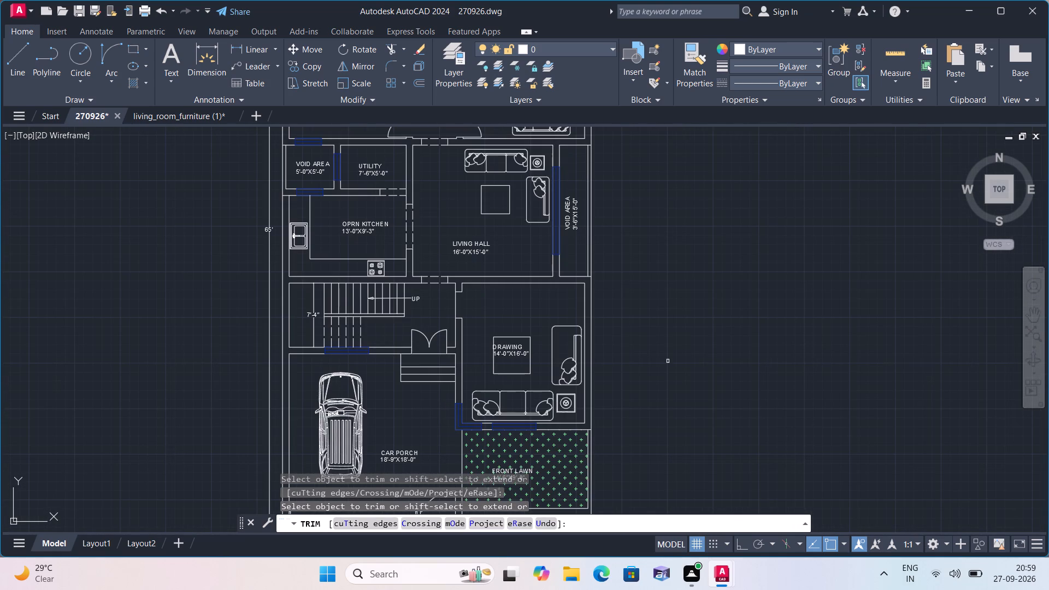
{"action": "key", "text": "Escape"}
{"action": "key", "text": "Escape"}
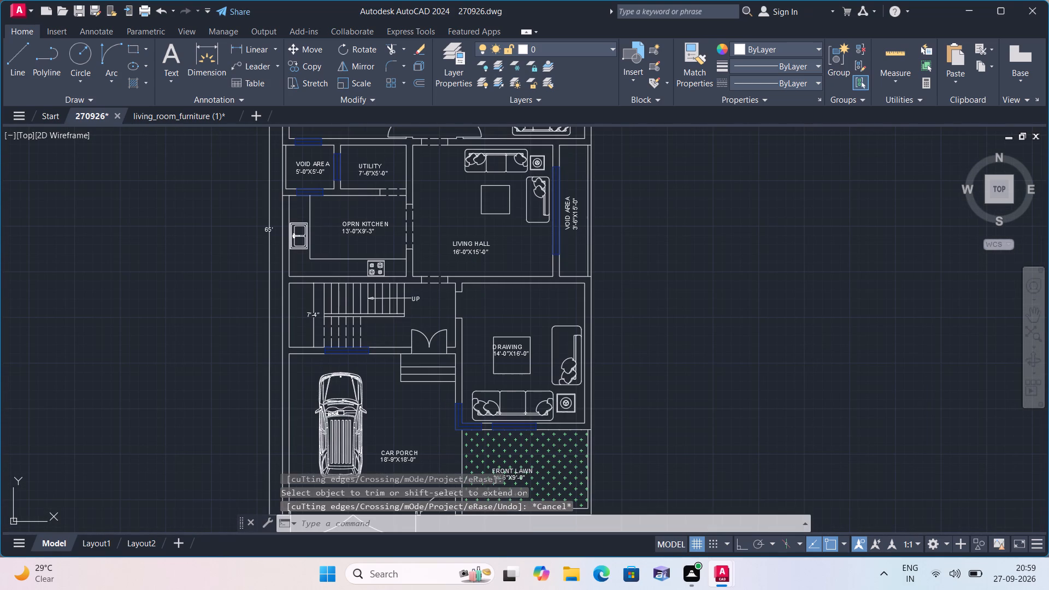
{"action": "scroll", "coordinate": [668, 362], "scroll_direction": "down", "scroll_amount": 2}
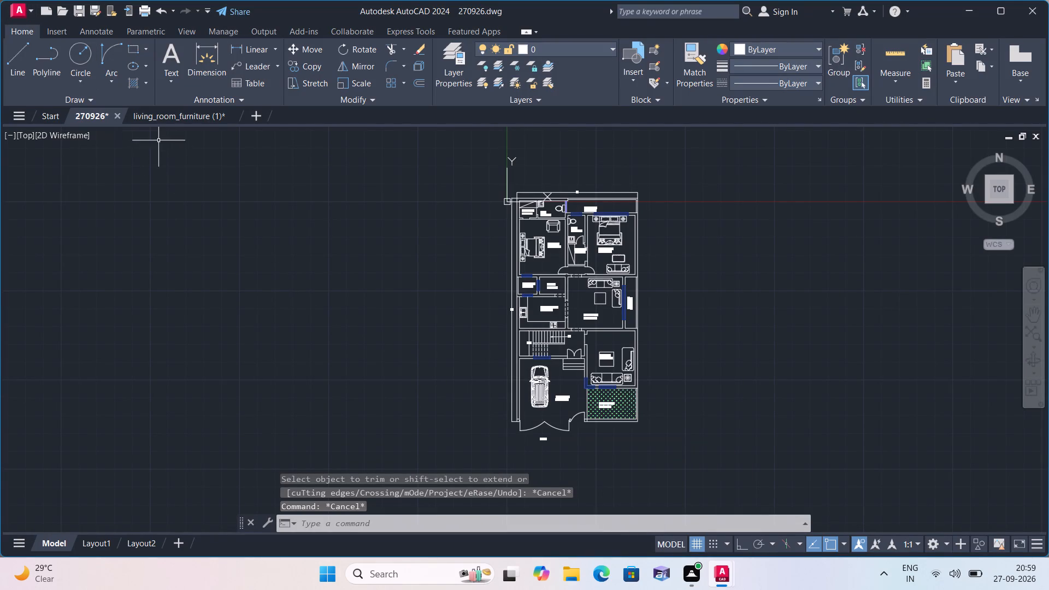
Close the living_room_furniture (1) drawing, leaving the house floor plan open.
{"action": "left_click", "coordinate": [231, 115]}
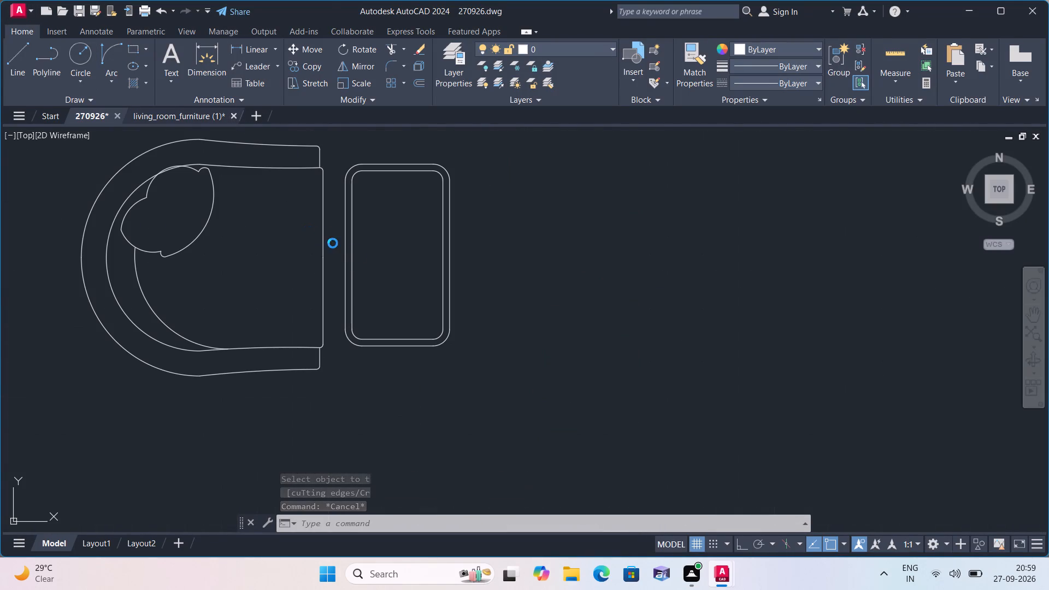
{"action": "left_click", "coordinate": [469, 313]}
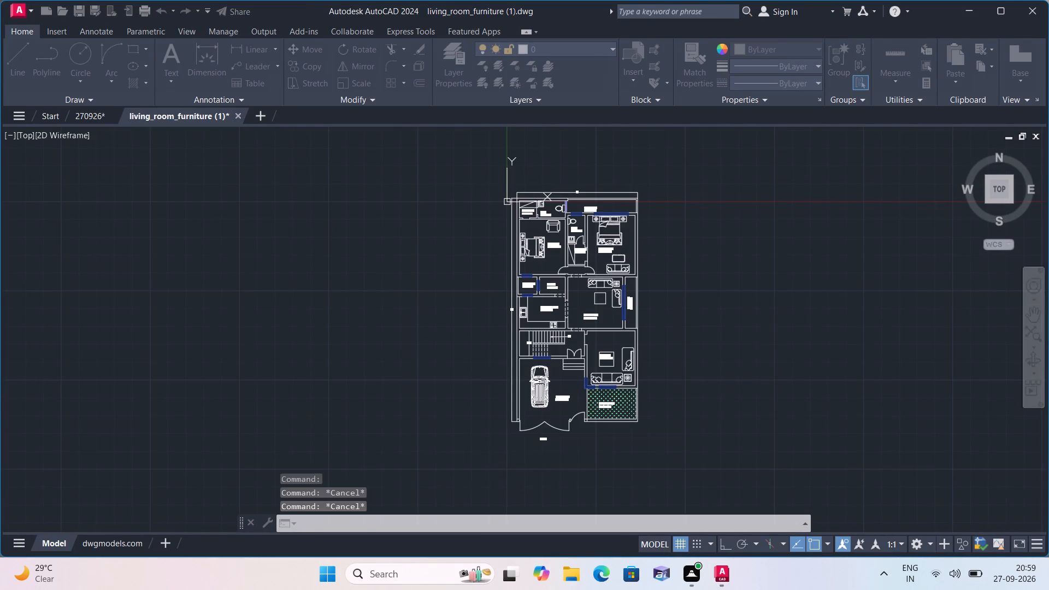
Save the floor plan drawing under the new name 27092611 in the Downloads folder.
{"action": "left_click", "coordinate": [19, 13]}
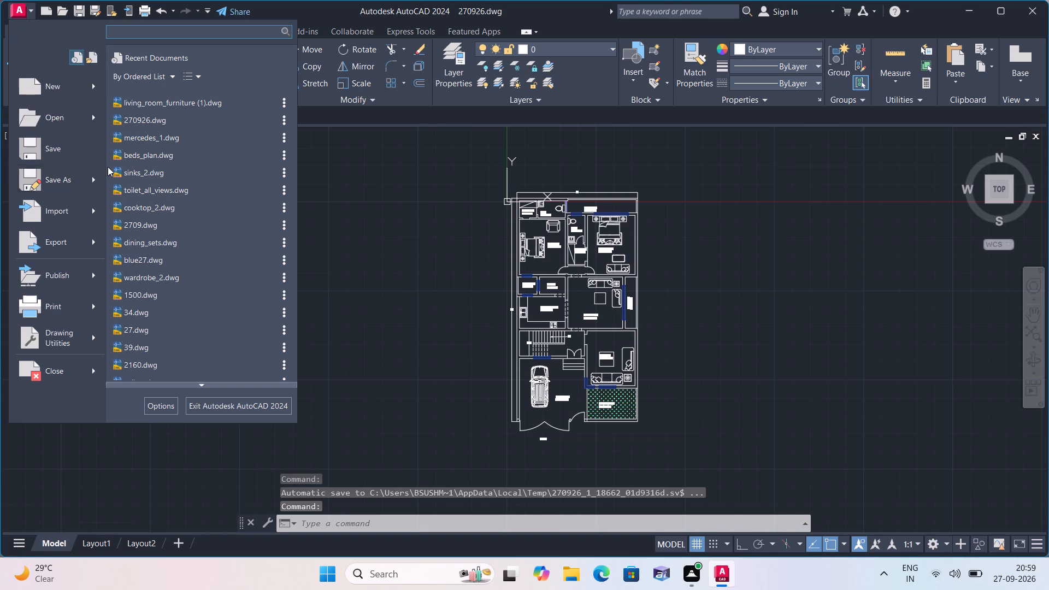
{"action": "left_click", "coordinate": [81, 180]}
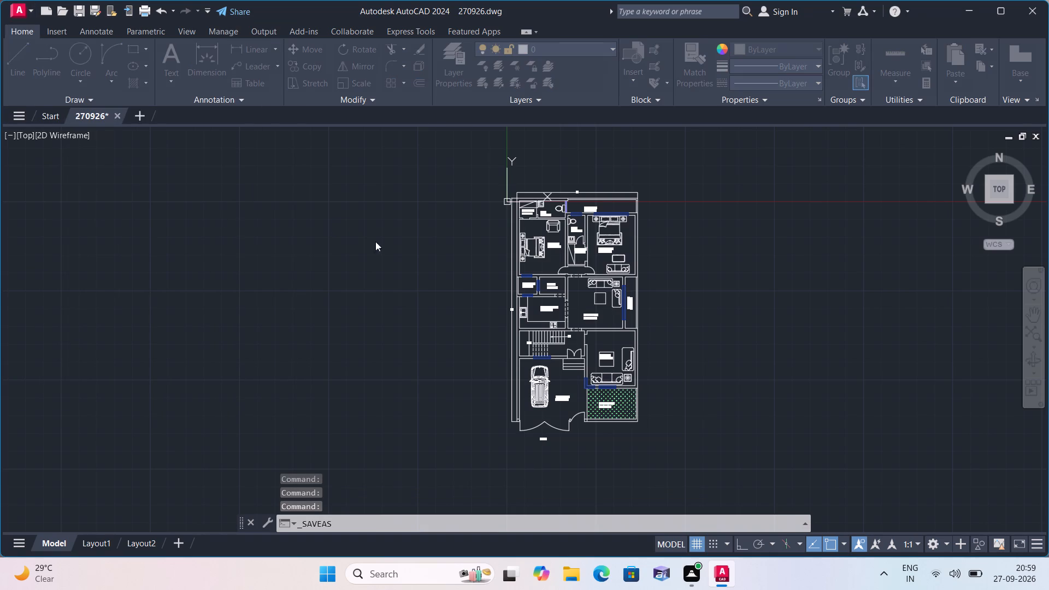
{"action": "left_click", "coordinate": [478, 410]}
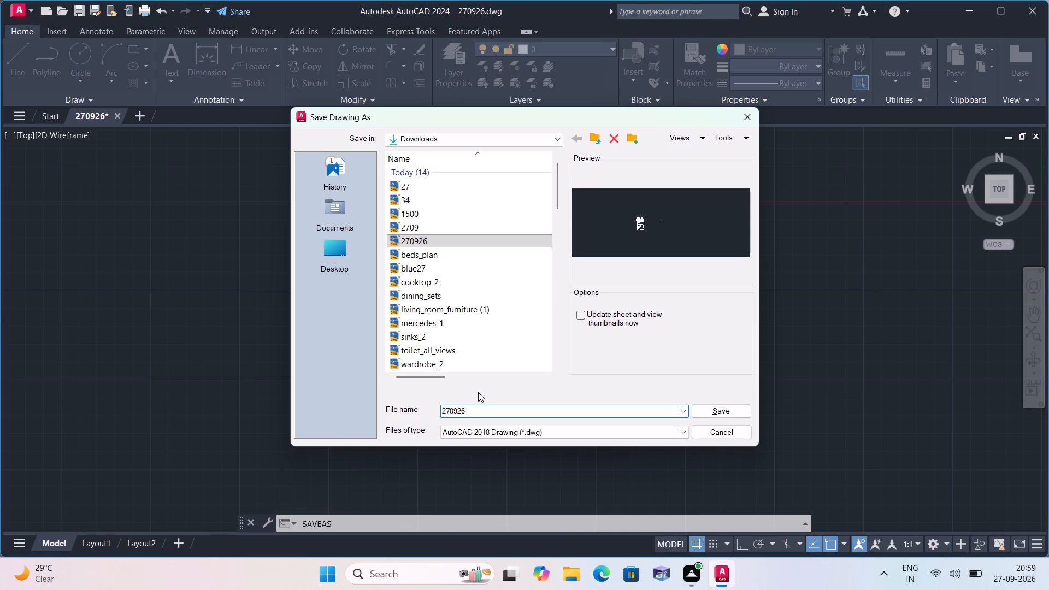
{"action": "type", "text": "11"}
{"action": "left_click", "coordinate": [720, 412]}
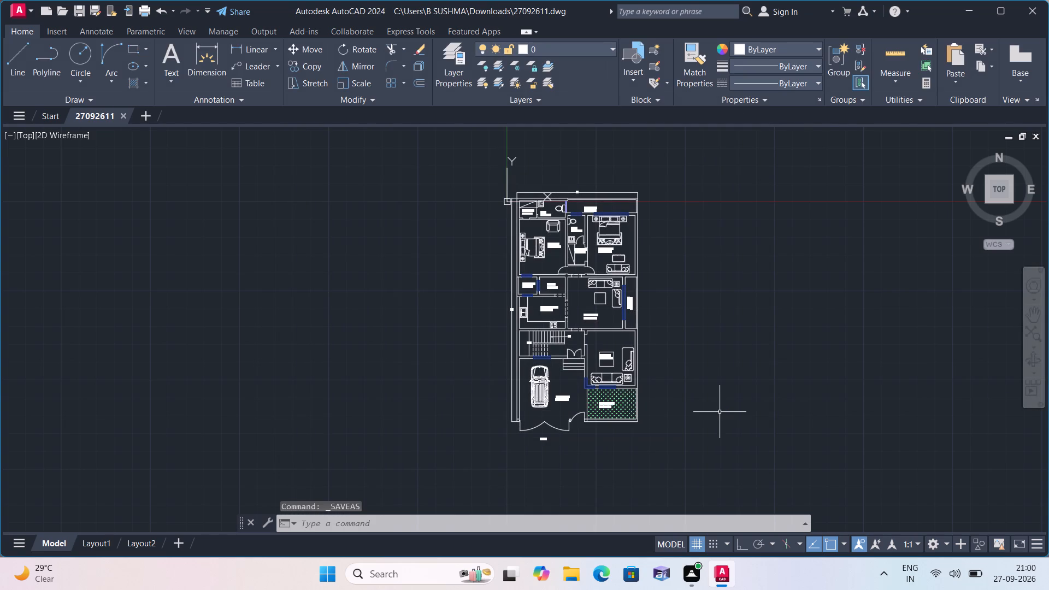
Set up a plot of the model with the DWG To PDF.pc3 plotter and ISO A4 (297.00 x 210.00 MM) paper.
{"action": "type", "text": "plot"}
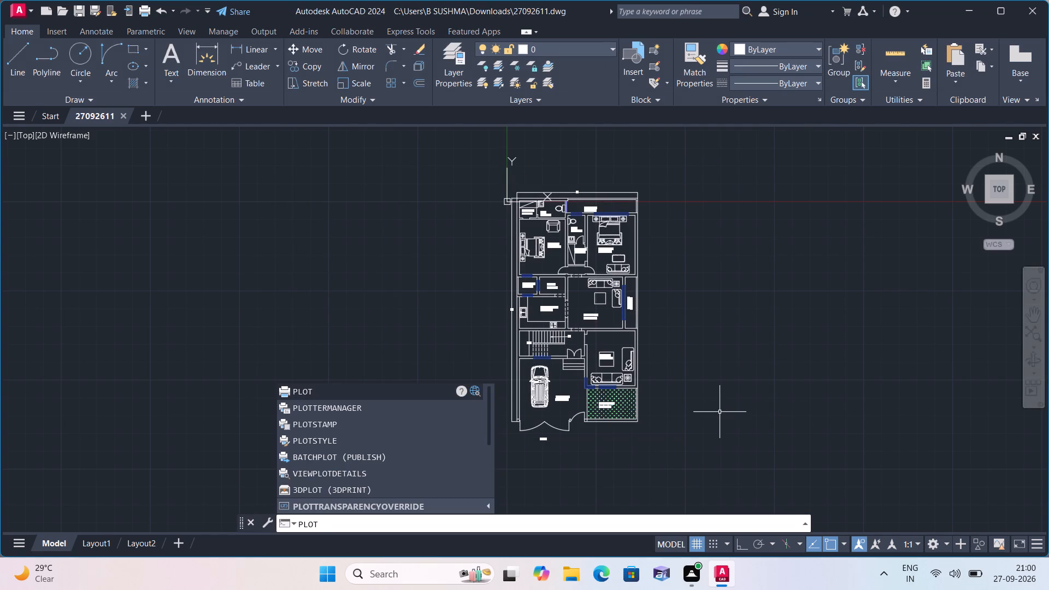
{"action": "key", "text": "space"}
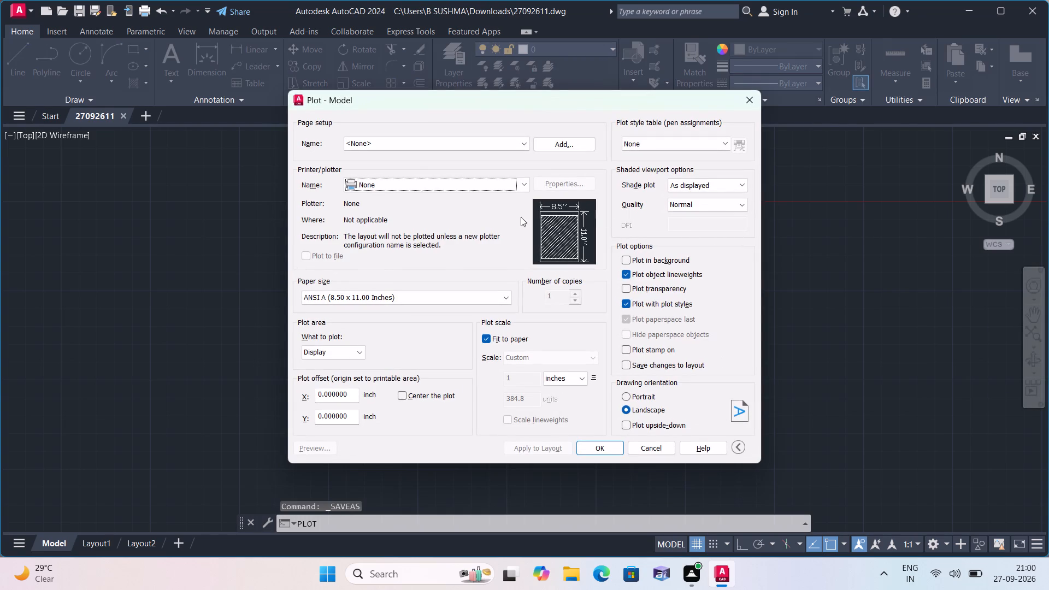
{"action": "left_click", "coordinate": [509, 187]}
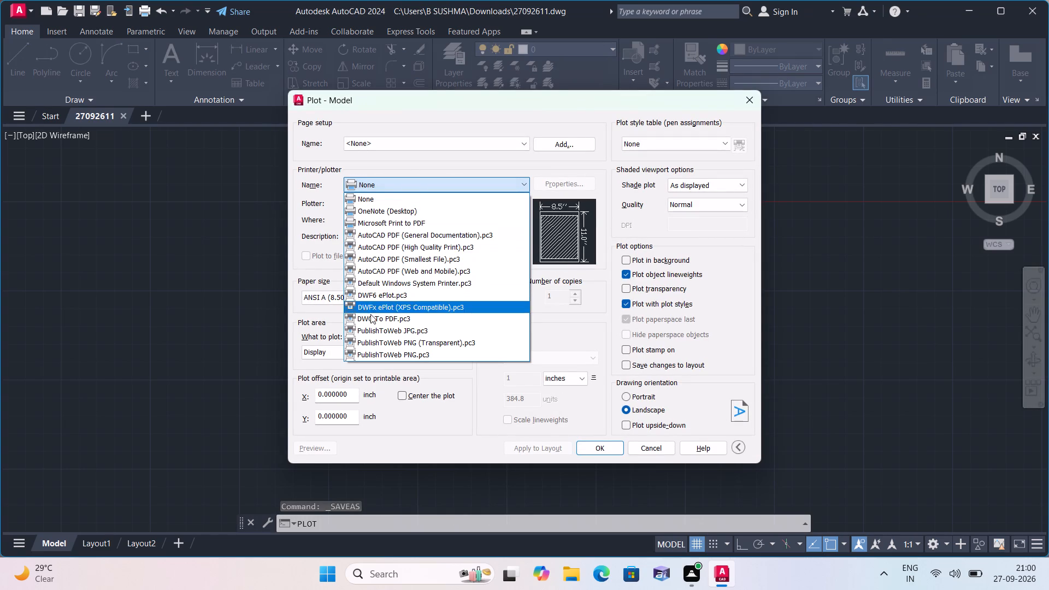
{"action": "left_click", "coordinate": [379, 320]}
{"action": "left_click", "coordinate": [400, 297]}
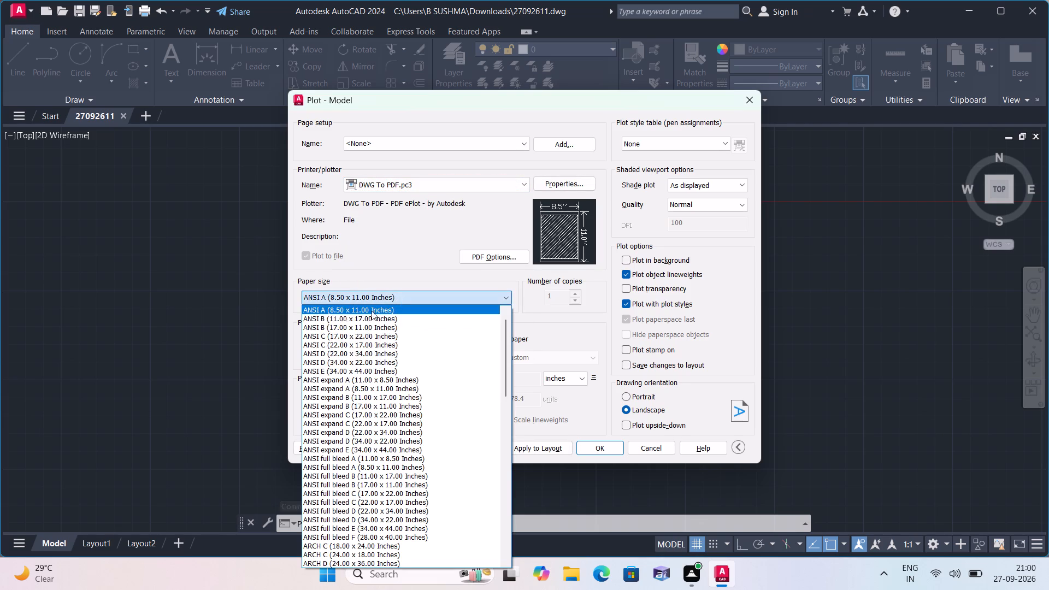
{"action": "scroll", "coordinate": [350, 334], "scroll_direction": "down", "scroll_amount": 6}
{"action": "scroll", "coordinate": [352, 389], "scroll_direction": "down", "scroll_amount": 7}
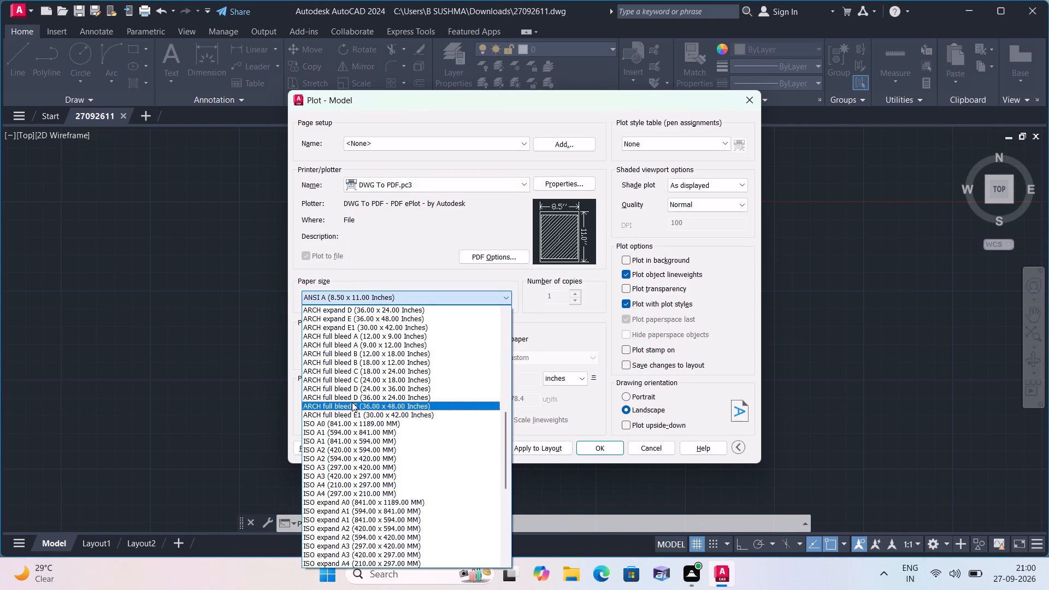
{"action": "scroll", "coordinate": [352, 402], "scroll_direction": "down", "scroll_amount": 3}
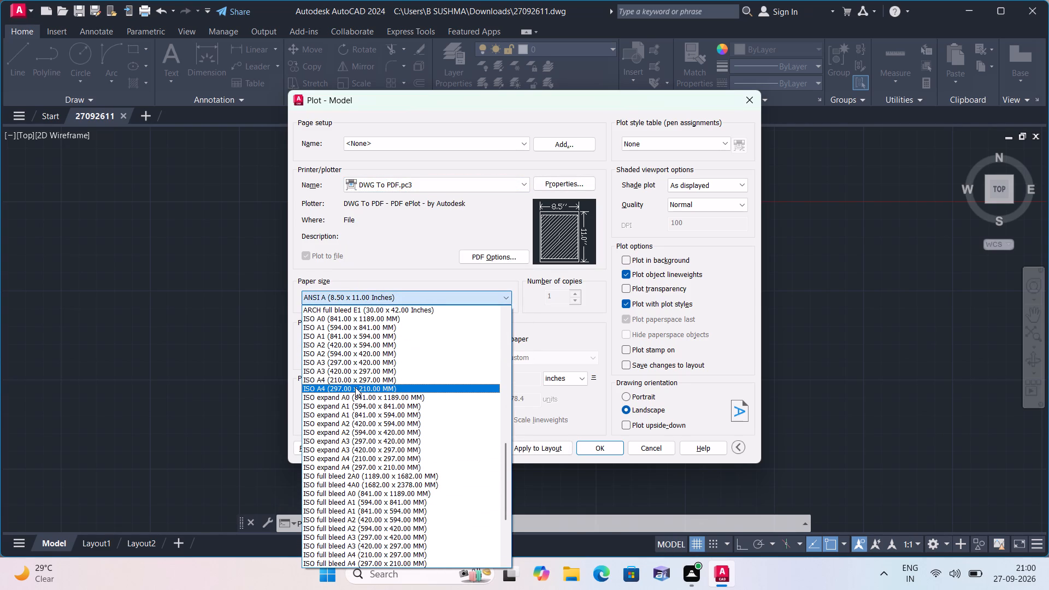
{"action": "left_click", "coordinate": [355, 387]}
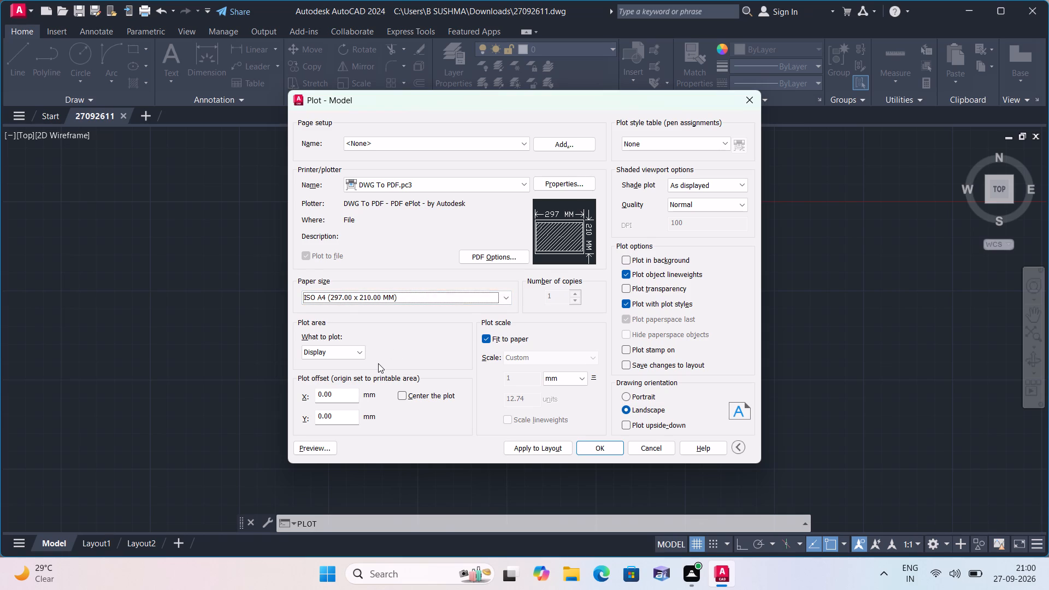
Set the plot area to a window enclosing the whole floor plan, including the dimensions and the ROAD label.
{"action": "scroll", "coordinate": [337, 350], "scroll_direction": "up", "scroll_amount": 2}
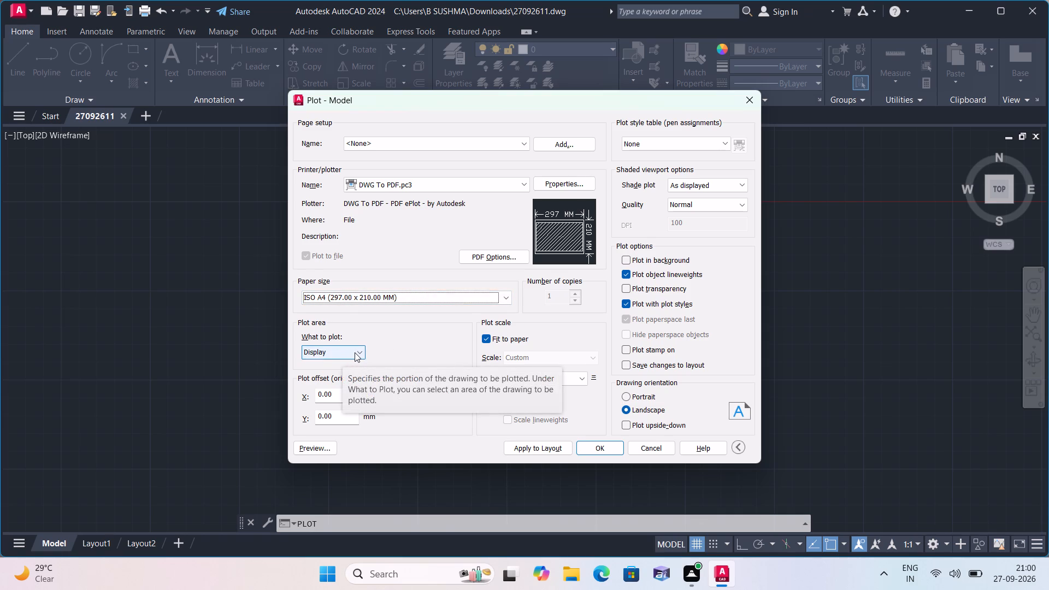
{"action": "scroll", "coordinate": [355, 352], "scroll_direction": "up", "scroll_amount": 2}
{"action": "scroll", "coordinate": [355, 352], "scroll_direction": "down", "scroll_amount": 1}
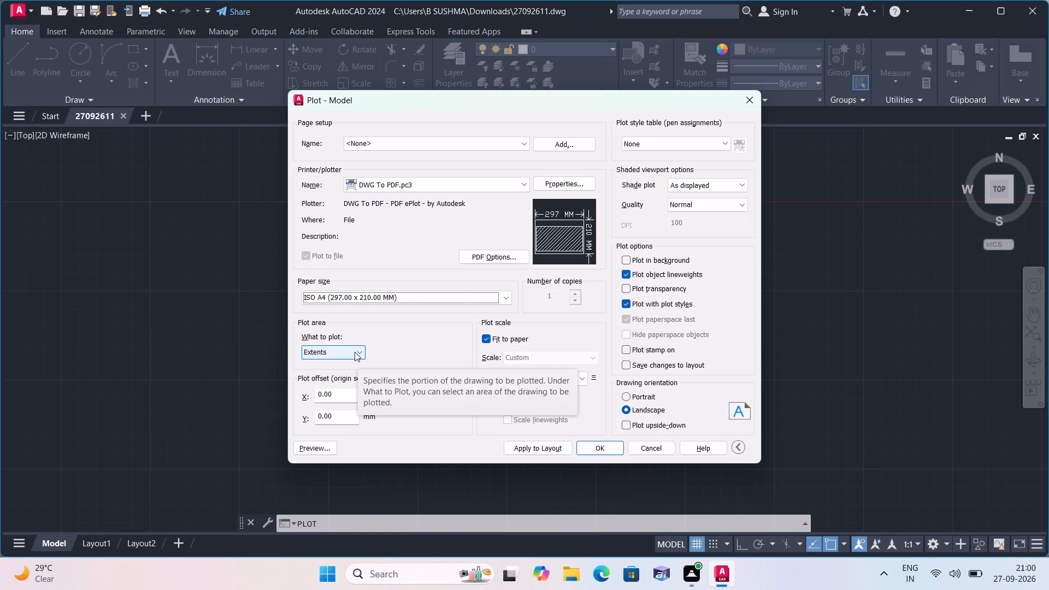
{"action": "scroll", "coordinate": [355, 352], "scroll_direction": "up", "scroll_amount": 1}
{"action": "scroll", "coordinate": [355, 352], "scroll_direction": "down", "scroll_amount": 1}
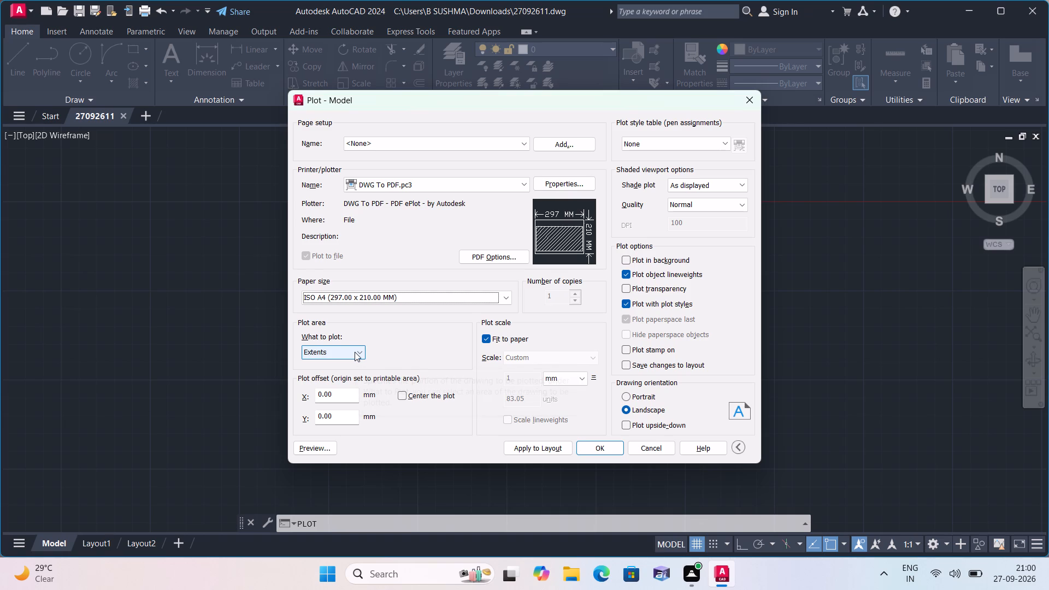
{"action": "scroll", "coordinate": [355, 352], "scroll_direction": "up", "scroll_amount": 1}
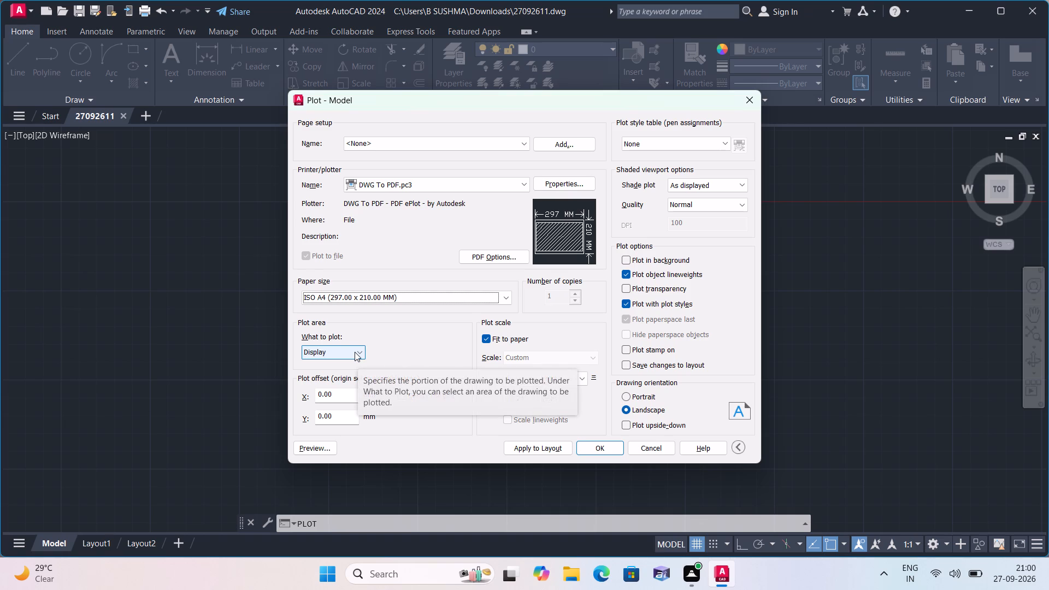
{"action": "scroll", "coordinate": [355, 352], "scroll_direction": "up", "scroll_amount": 1}
{"action": "left_click", "coordinate": [354, 351]}
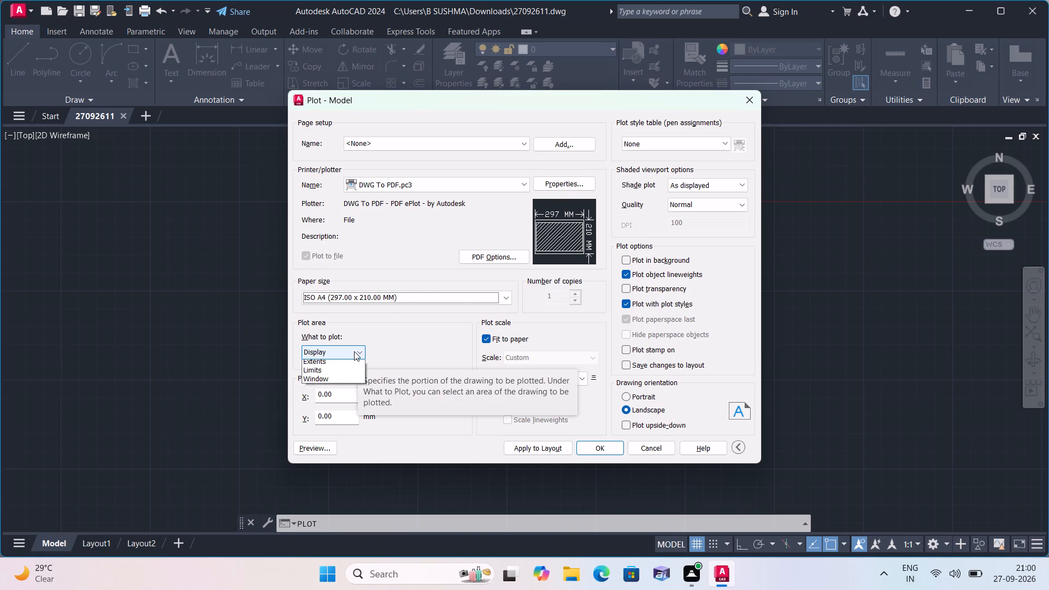
{"action": "left_click", "coordinate": [336, 387]}
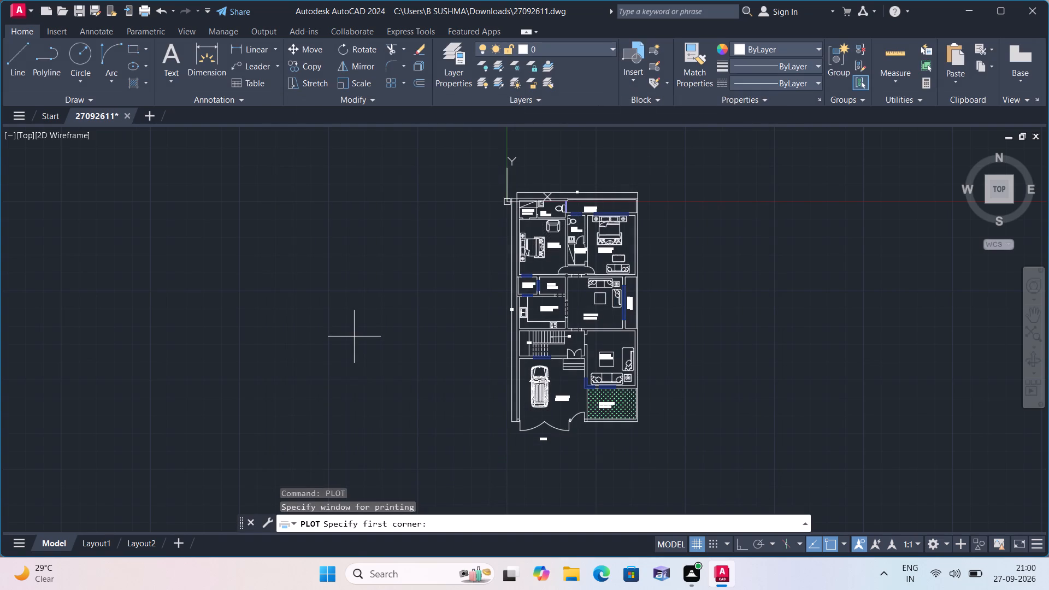
{"action": "left_click", "coordinate": [427, 145]}
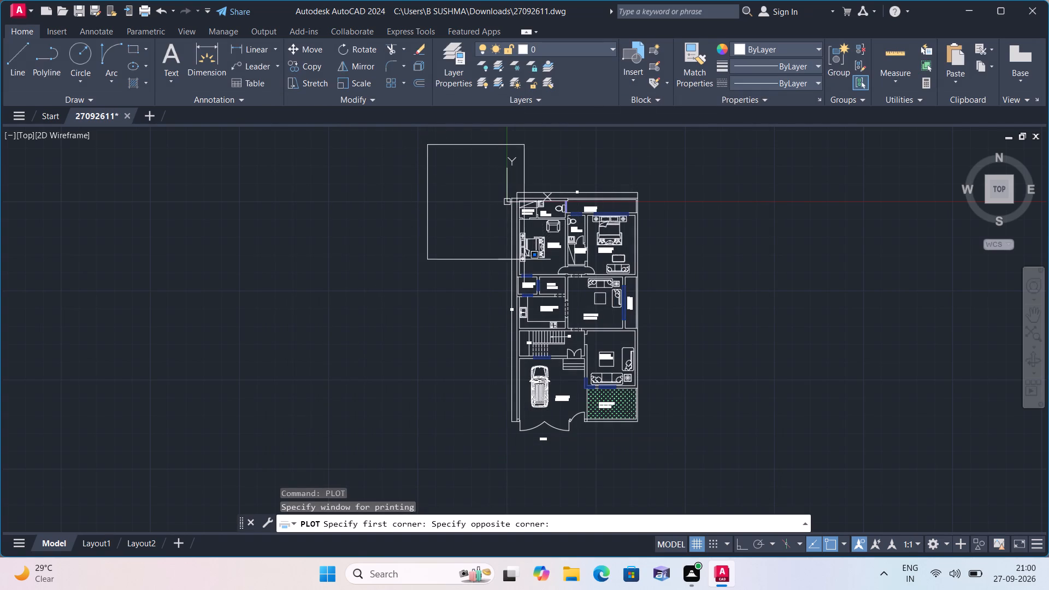
{"action": "left_click", "coordinate": [791, 470]}
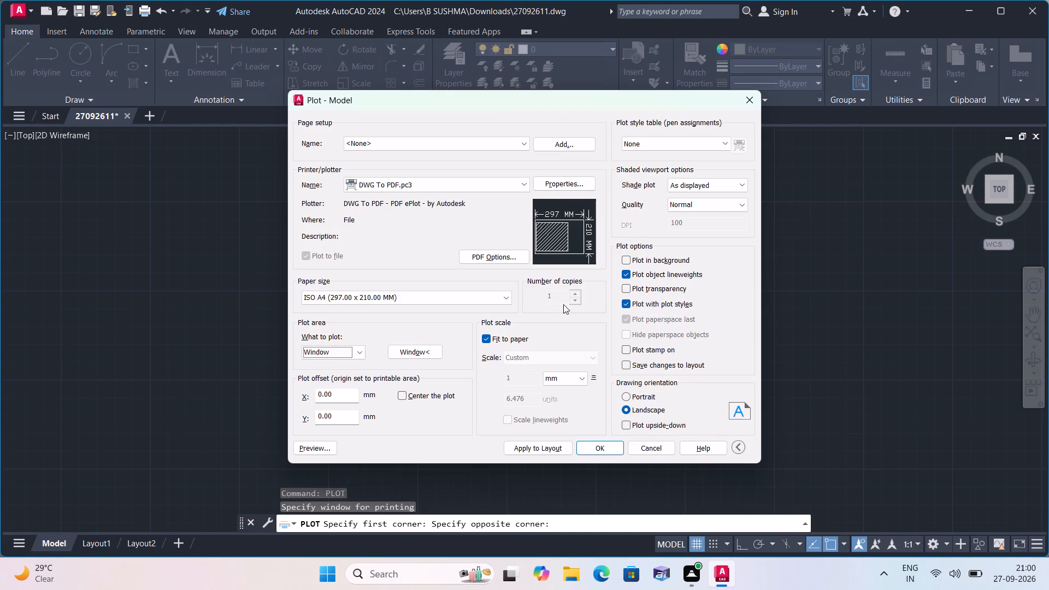
Centre the plot on the sheet and assign the acad.ctb plot style table.
{"action": "left_click", "coordinate": [402, 396]}
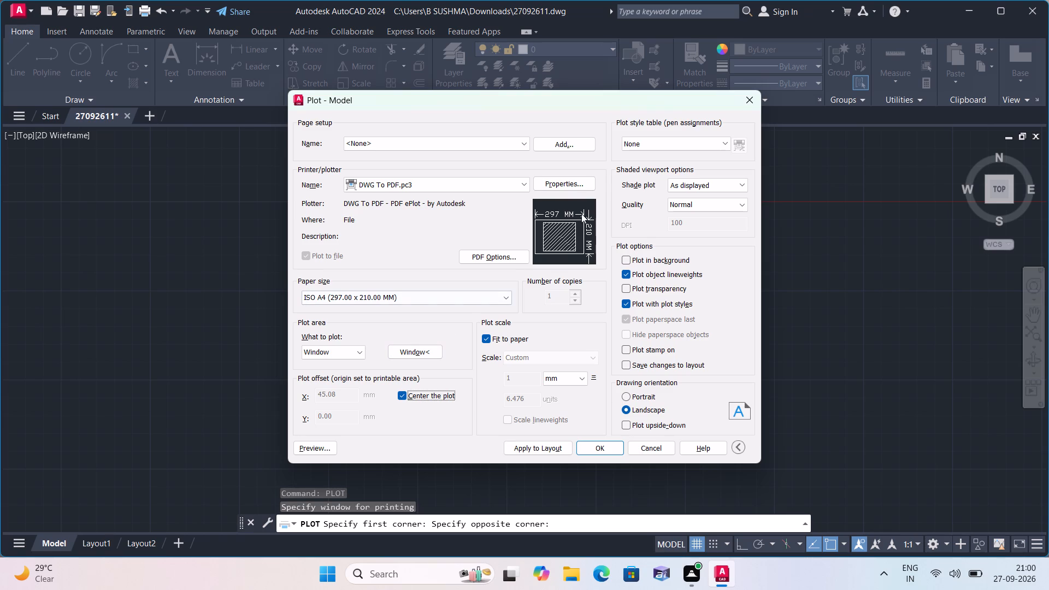
{"action": "left_click", "coordinate": [643, 143]}
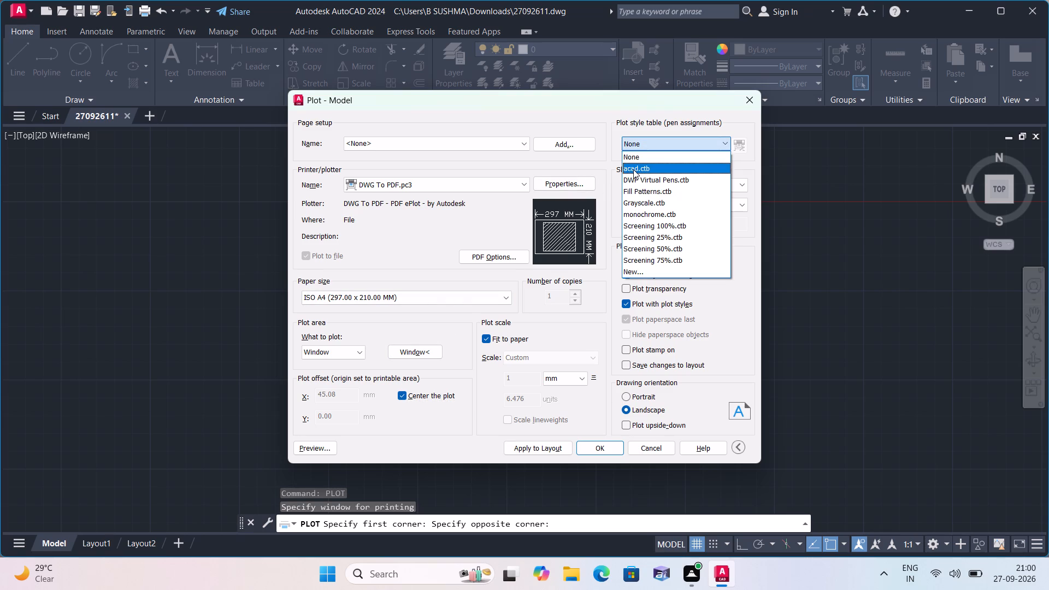
{"action": "left_click", "coordinate": [633, 169]}
{"action": "left_click", "coordinate": [533, 316]}
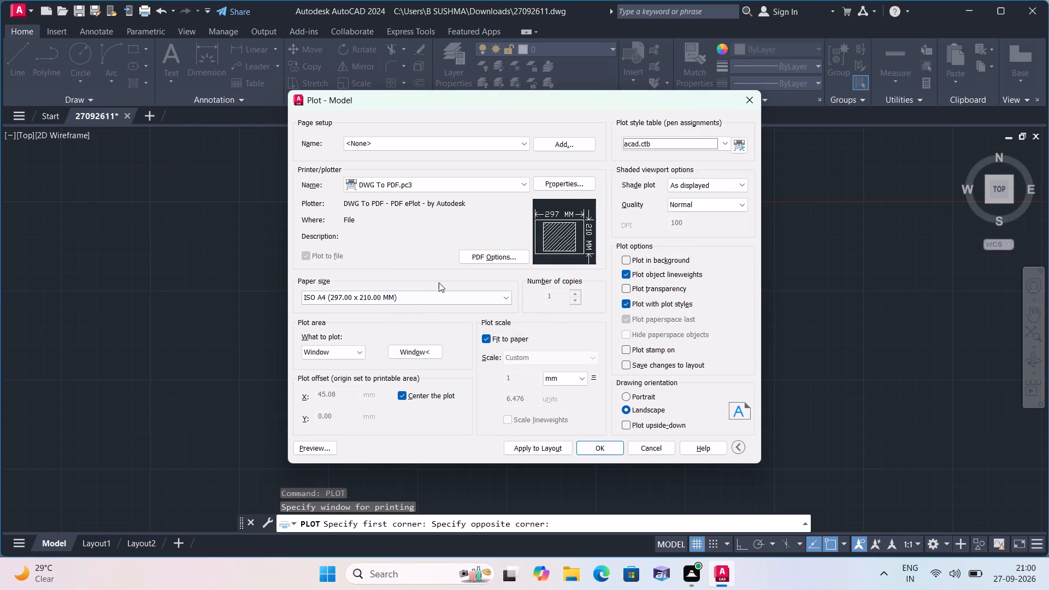
Preview the plot and check the whole floor plan from the ROAD label and car porch up to the bedrooms.
{"action": "left_click", "coordinate": [316, 448]}
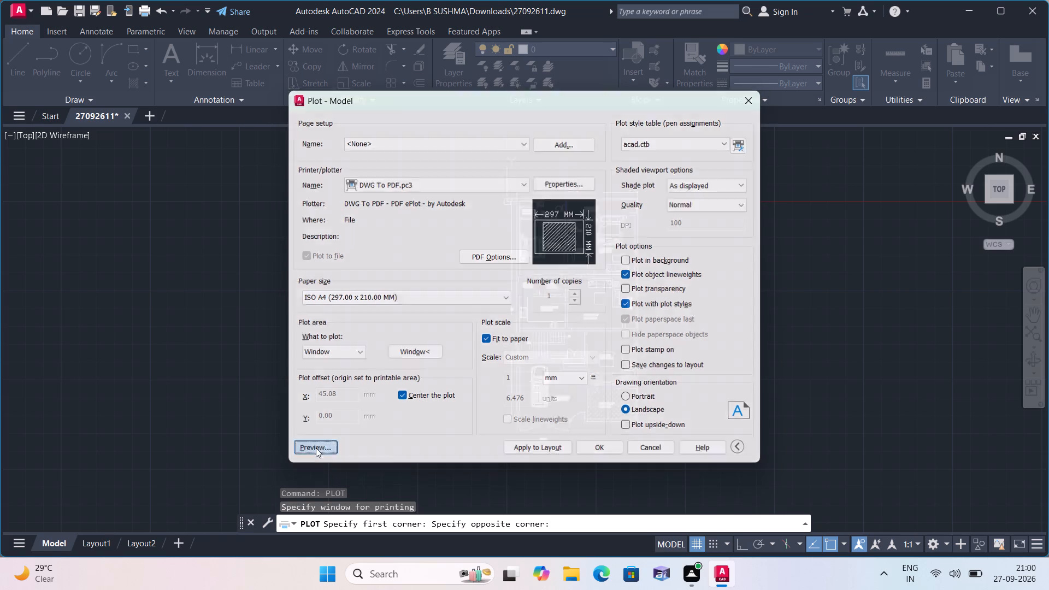
{"action": "scroll", "coordinate": [492, 343], "scroll_direction": "up", "scroll_amount": 2}
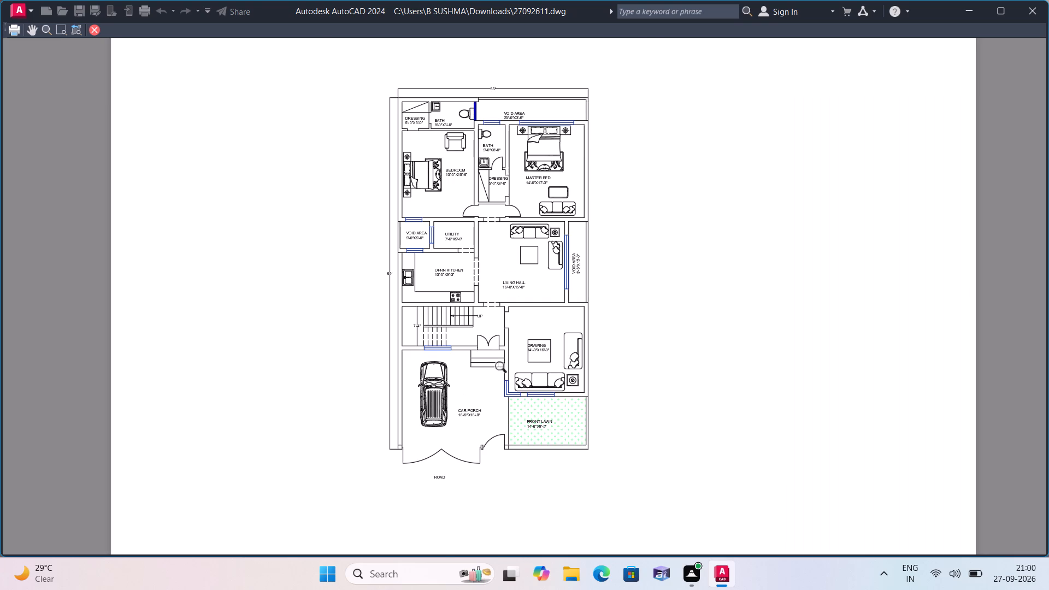
{"action": "scroll", "coordinate": [511, 387], "scroll_direction": "up", "scroll_amount": 1}
{"action": "middle_click_drag", "start_coordinate": [522, 439], "coordinate": [491, 318]}
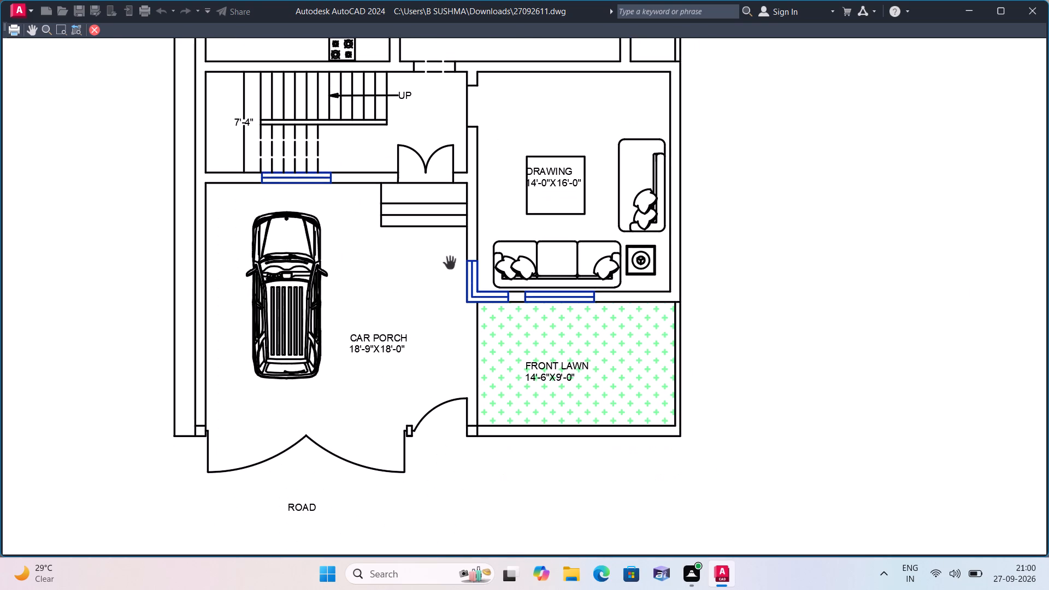
{"action": "middle_click_drag", "start_coordinate": [449, 263], "coordinate": [482, 393]}
{"action": "scroll", "coordinate": [481, 324], "scroll_direction": "down", "scroll_amount": 1}
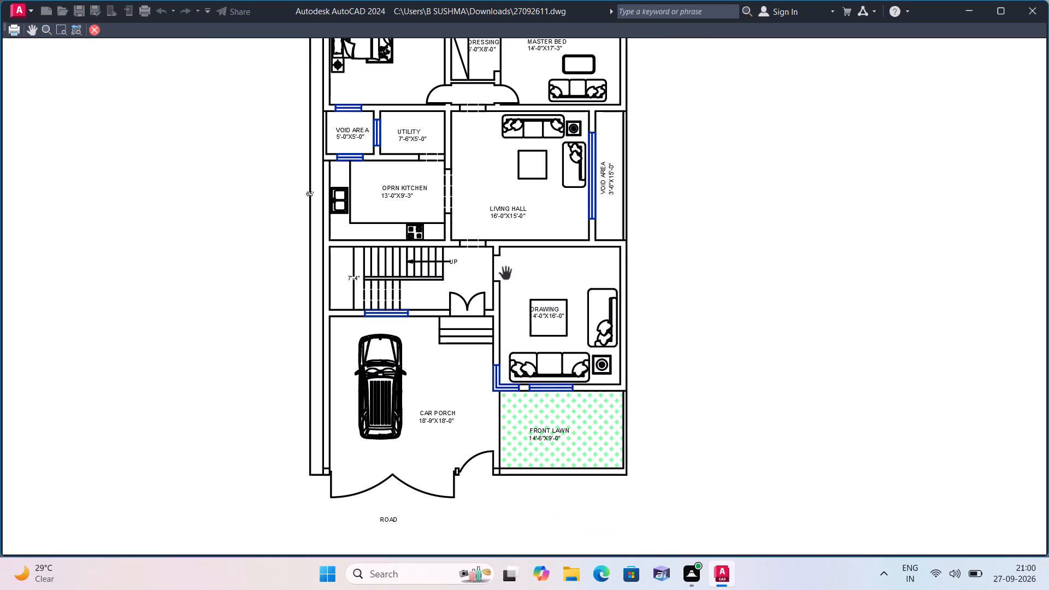
{"action": "middle_click_drag", "start_coordinate": [517, 232], "coordinate": [534, 351]}
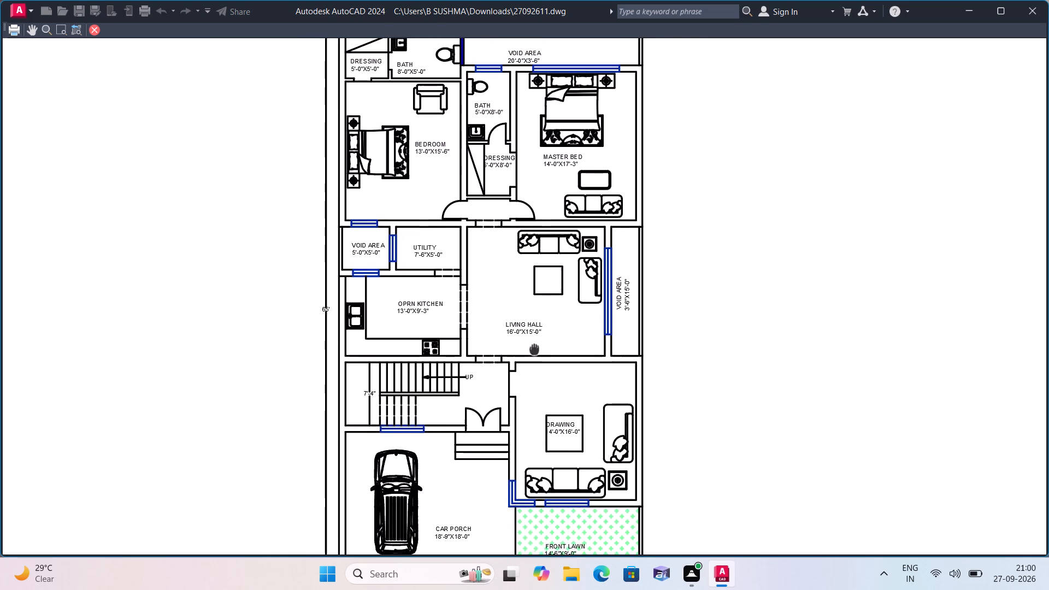
{"action": "middle_click_drag", "start_coordinate": [534, 351], "coordinate": [535, 353]}
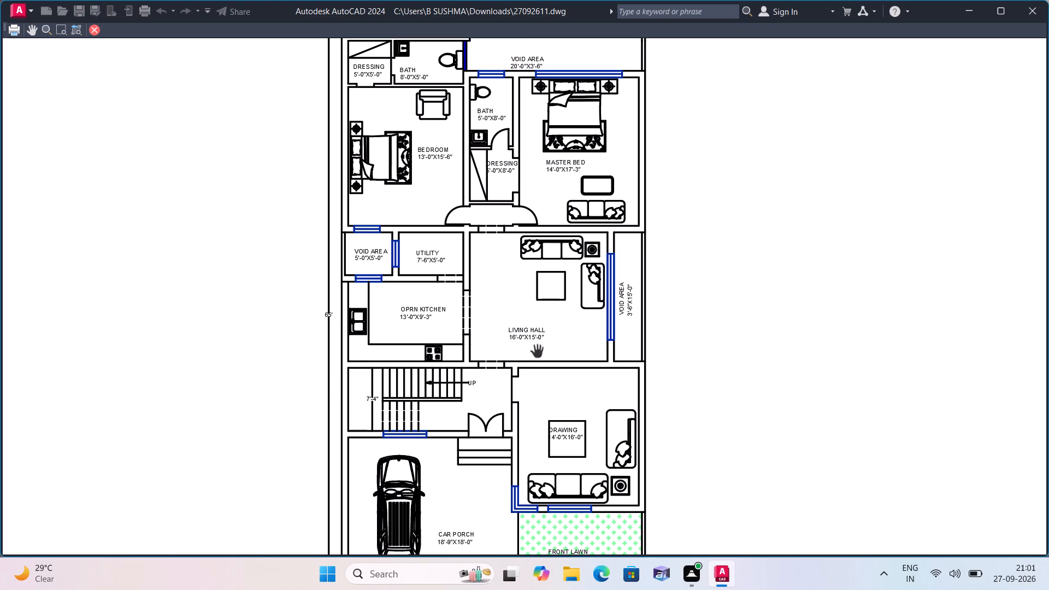
{"action": "middle_click_drag", "start_coordinate": [531, 311], "coordinate": [533, 344]}
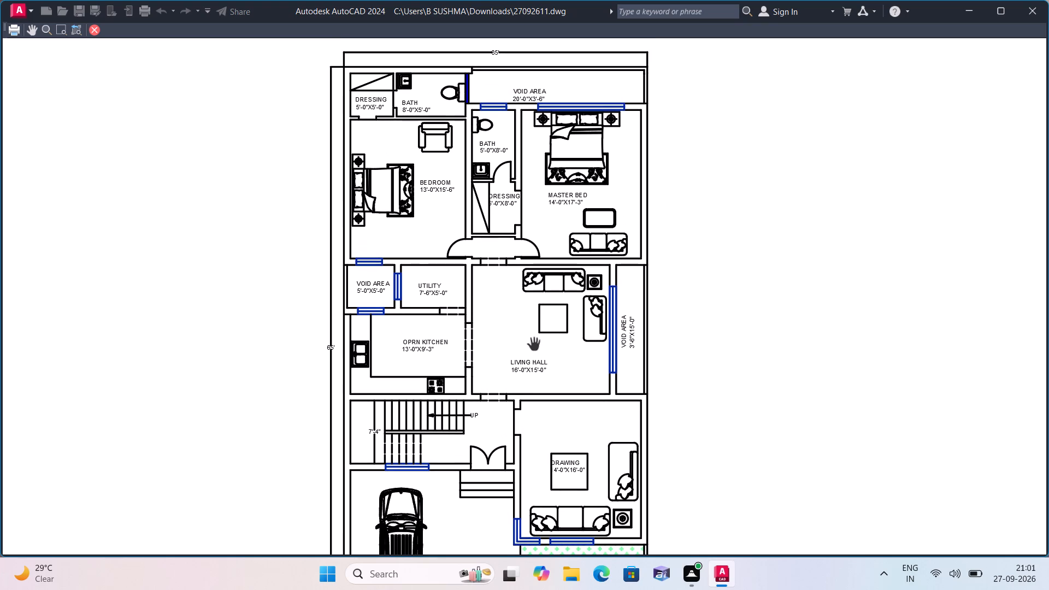
{"action": "right_click", "coordinate": [714, 282]}
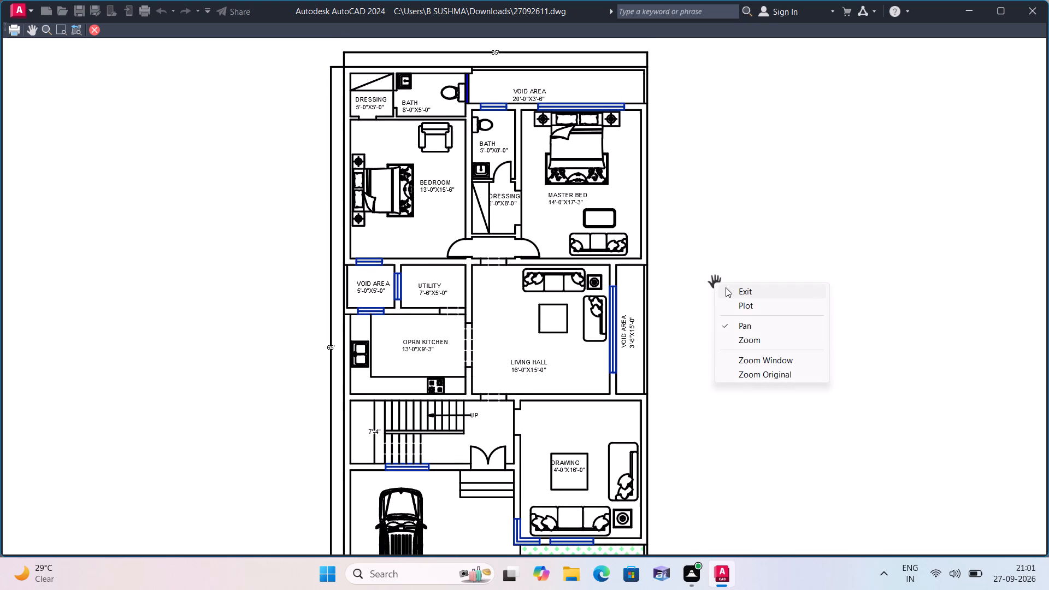
{"action": "left_click", "coordinate": [728, 288]}
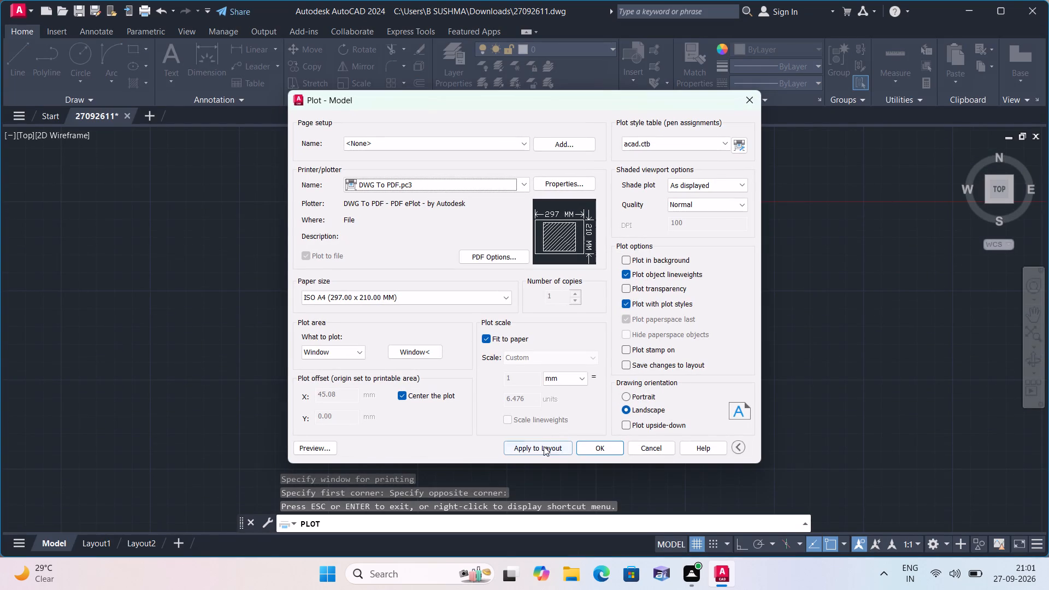
Apply the plot settings to the layout and plot the floor plan to 27092611-Model.pdf in the Documents folder.
{"action": "left_click", "coordinate": [544, 446]}
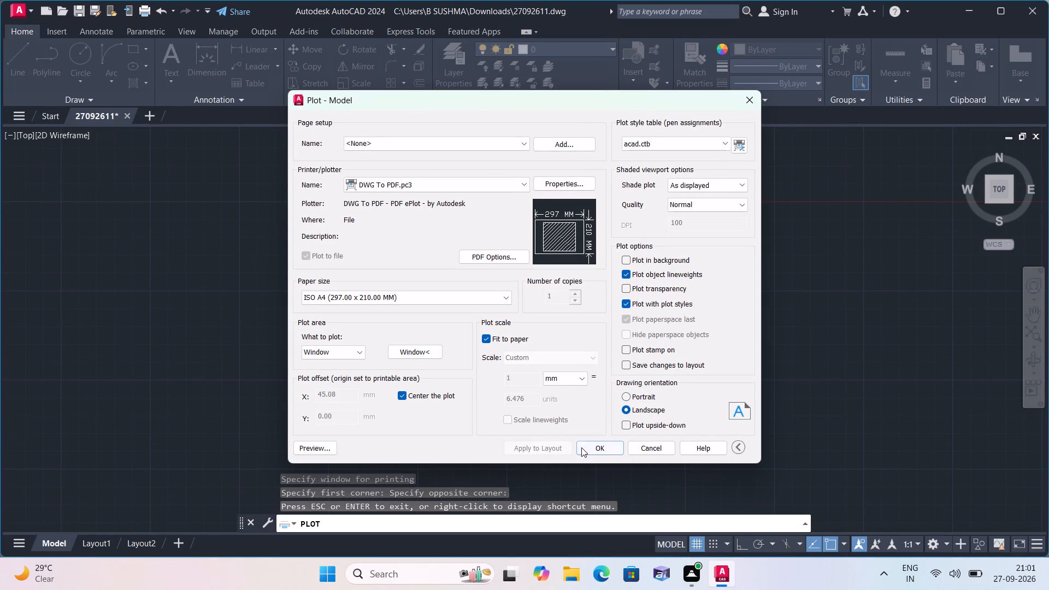
{"action": "left_click", "coordinate": [598, 448]}
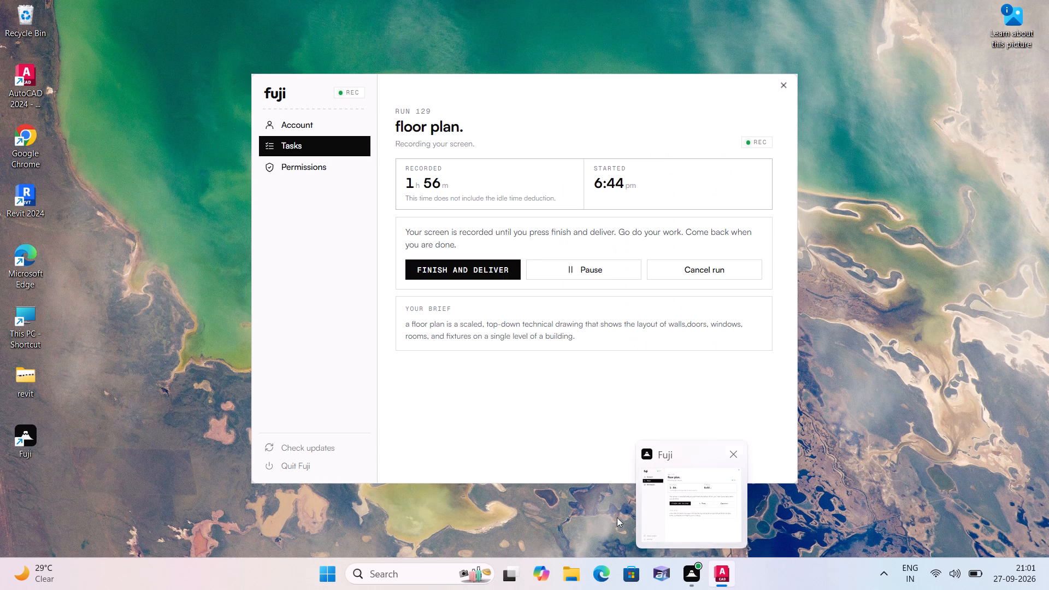
{"action": "left_click", "coordinate": [718, 409]}
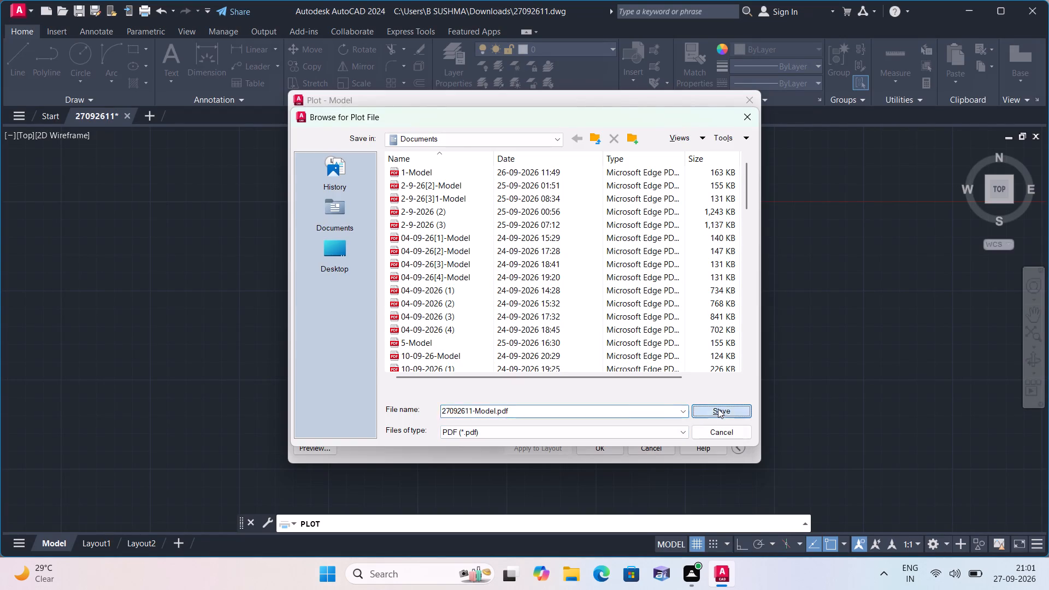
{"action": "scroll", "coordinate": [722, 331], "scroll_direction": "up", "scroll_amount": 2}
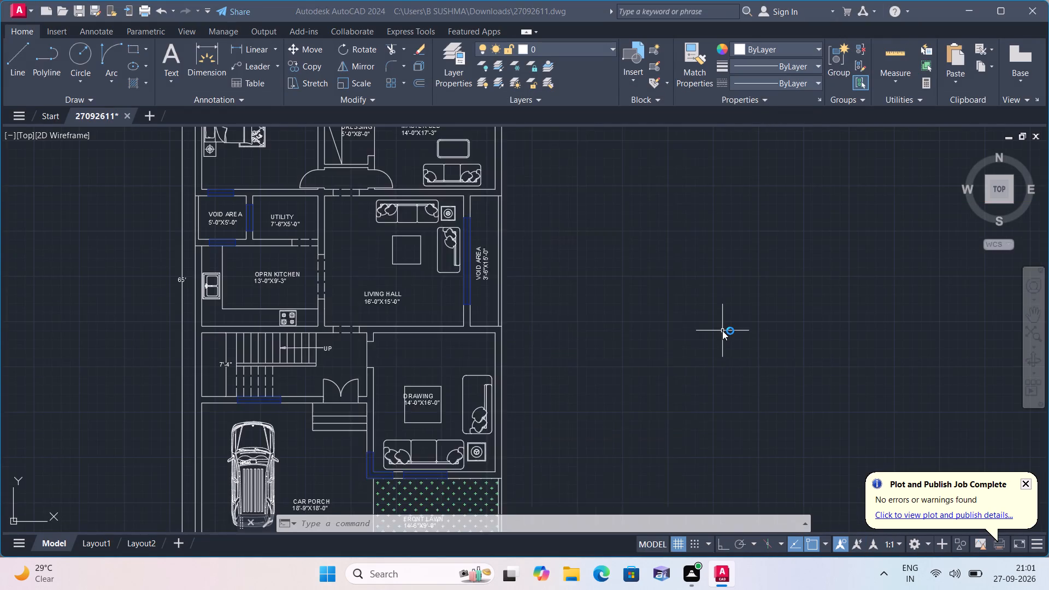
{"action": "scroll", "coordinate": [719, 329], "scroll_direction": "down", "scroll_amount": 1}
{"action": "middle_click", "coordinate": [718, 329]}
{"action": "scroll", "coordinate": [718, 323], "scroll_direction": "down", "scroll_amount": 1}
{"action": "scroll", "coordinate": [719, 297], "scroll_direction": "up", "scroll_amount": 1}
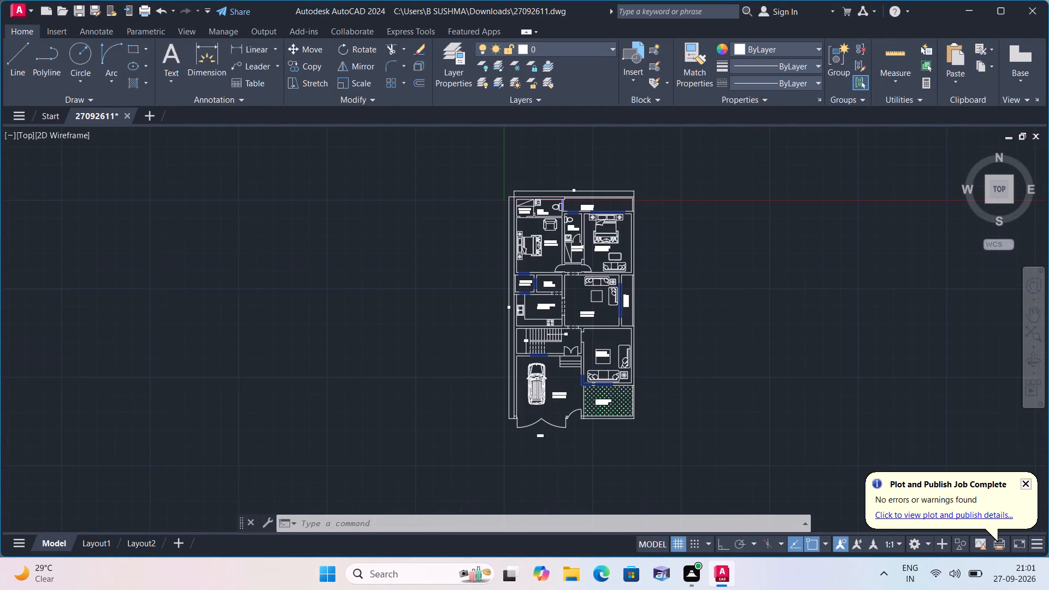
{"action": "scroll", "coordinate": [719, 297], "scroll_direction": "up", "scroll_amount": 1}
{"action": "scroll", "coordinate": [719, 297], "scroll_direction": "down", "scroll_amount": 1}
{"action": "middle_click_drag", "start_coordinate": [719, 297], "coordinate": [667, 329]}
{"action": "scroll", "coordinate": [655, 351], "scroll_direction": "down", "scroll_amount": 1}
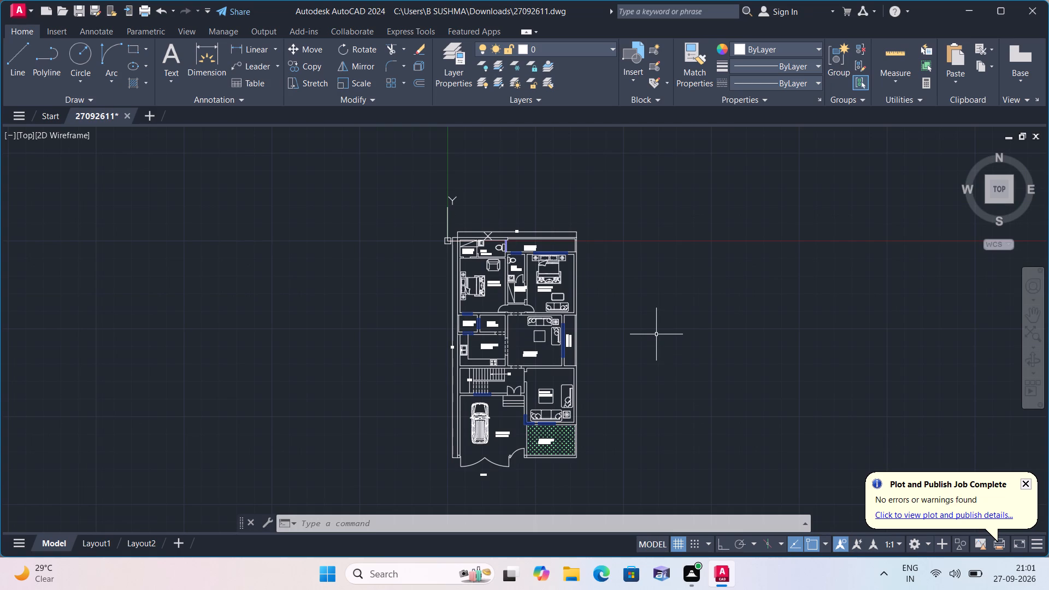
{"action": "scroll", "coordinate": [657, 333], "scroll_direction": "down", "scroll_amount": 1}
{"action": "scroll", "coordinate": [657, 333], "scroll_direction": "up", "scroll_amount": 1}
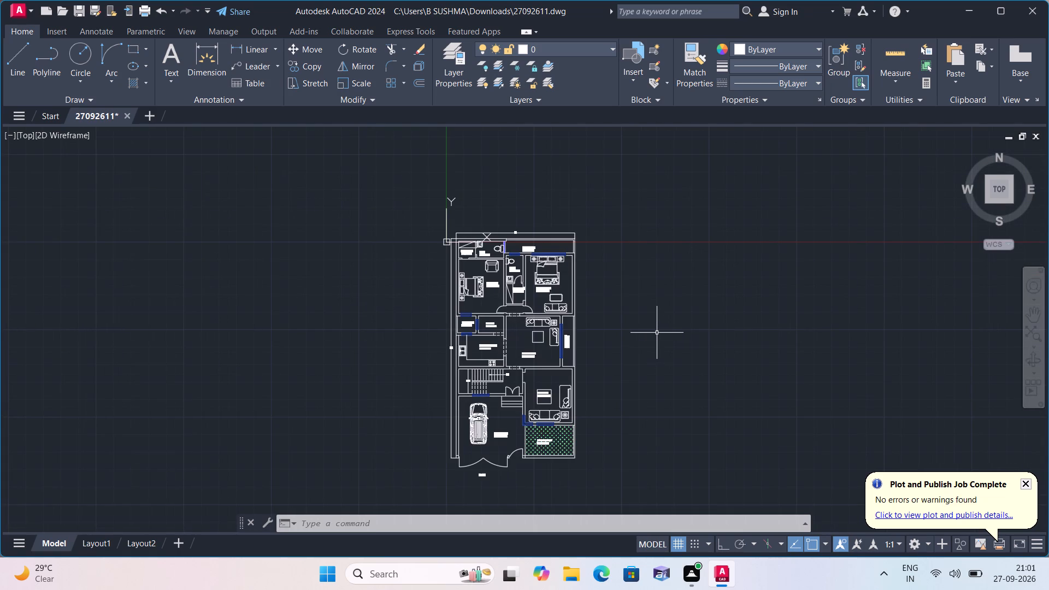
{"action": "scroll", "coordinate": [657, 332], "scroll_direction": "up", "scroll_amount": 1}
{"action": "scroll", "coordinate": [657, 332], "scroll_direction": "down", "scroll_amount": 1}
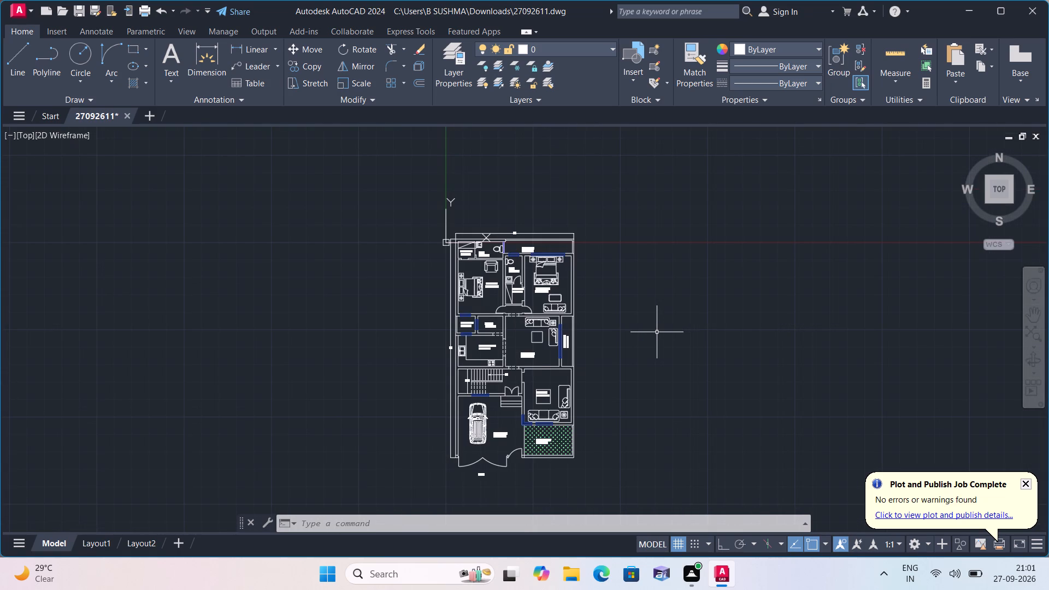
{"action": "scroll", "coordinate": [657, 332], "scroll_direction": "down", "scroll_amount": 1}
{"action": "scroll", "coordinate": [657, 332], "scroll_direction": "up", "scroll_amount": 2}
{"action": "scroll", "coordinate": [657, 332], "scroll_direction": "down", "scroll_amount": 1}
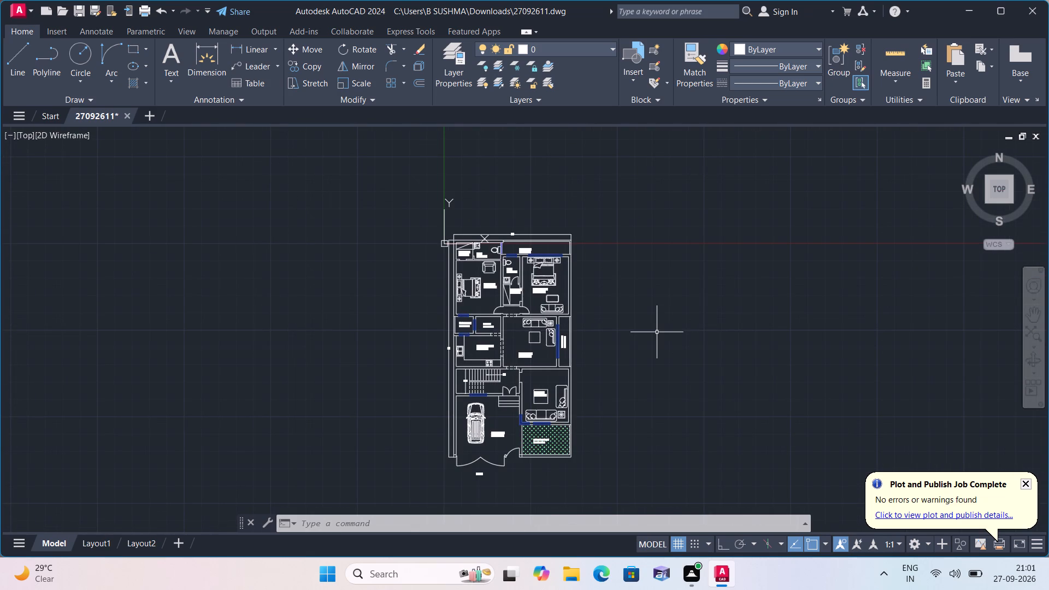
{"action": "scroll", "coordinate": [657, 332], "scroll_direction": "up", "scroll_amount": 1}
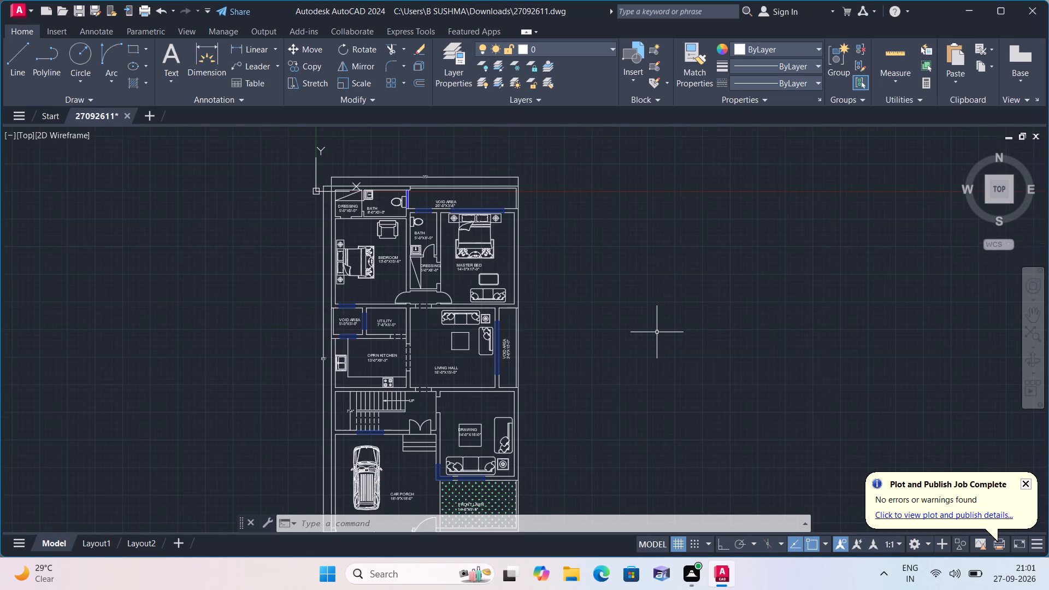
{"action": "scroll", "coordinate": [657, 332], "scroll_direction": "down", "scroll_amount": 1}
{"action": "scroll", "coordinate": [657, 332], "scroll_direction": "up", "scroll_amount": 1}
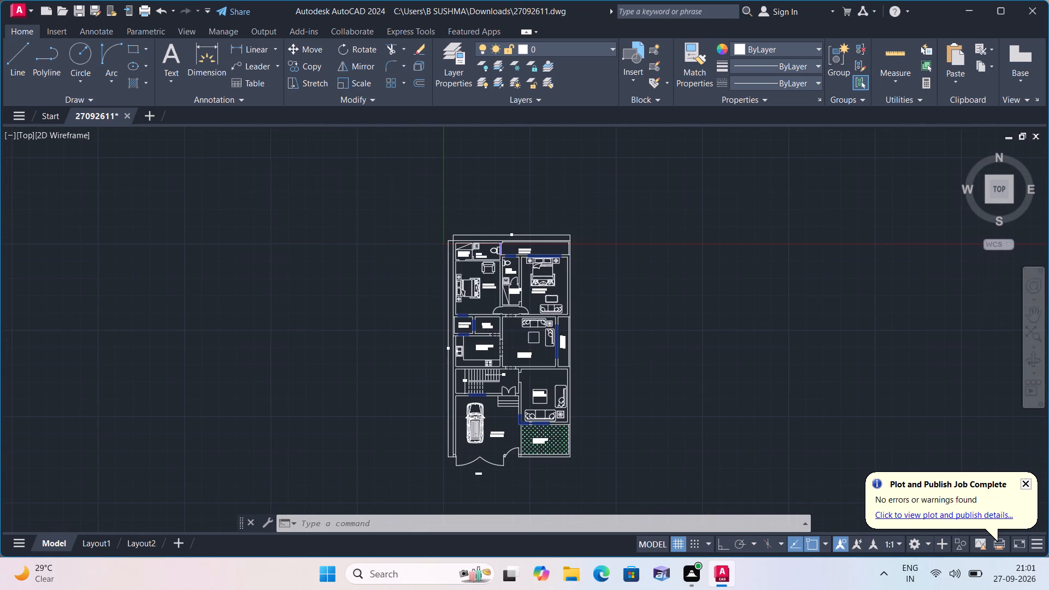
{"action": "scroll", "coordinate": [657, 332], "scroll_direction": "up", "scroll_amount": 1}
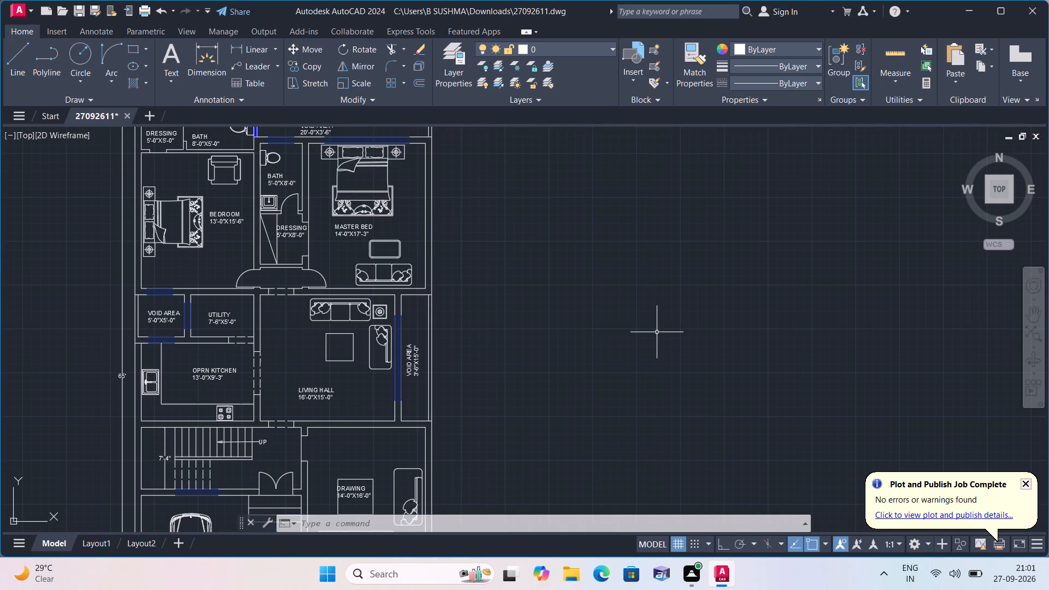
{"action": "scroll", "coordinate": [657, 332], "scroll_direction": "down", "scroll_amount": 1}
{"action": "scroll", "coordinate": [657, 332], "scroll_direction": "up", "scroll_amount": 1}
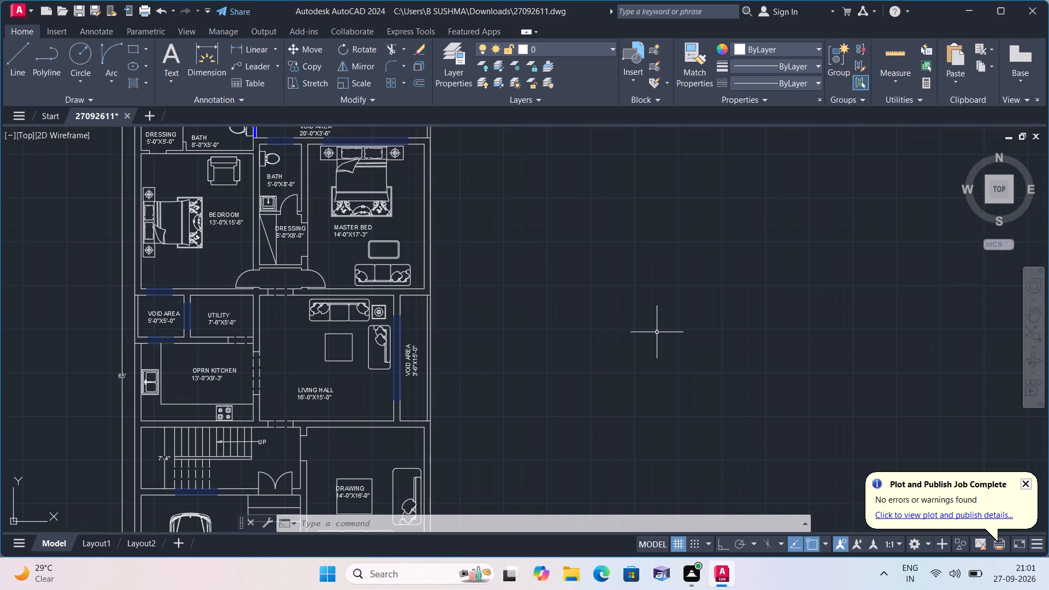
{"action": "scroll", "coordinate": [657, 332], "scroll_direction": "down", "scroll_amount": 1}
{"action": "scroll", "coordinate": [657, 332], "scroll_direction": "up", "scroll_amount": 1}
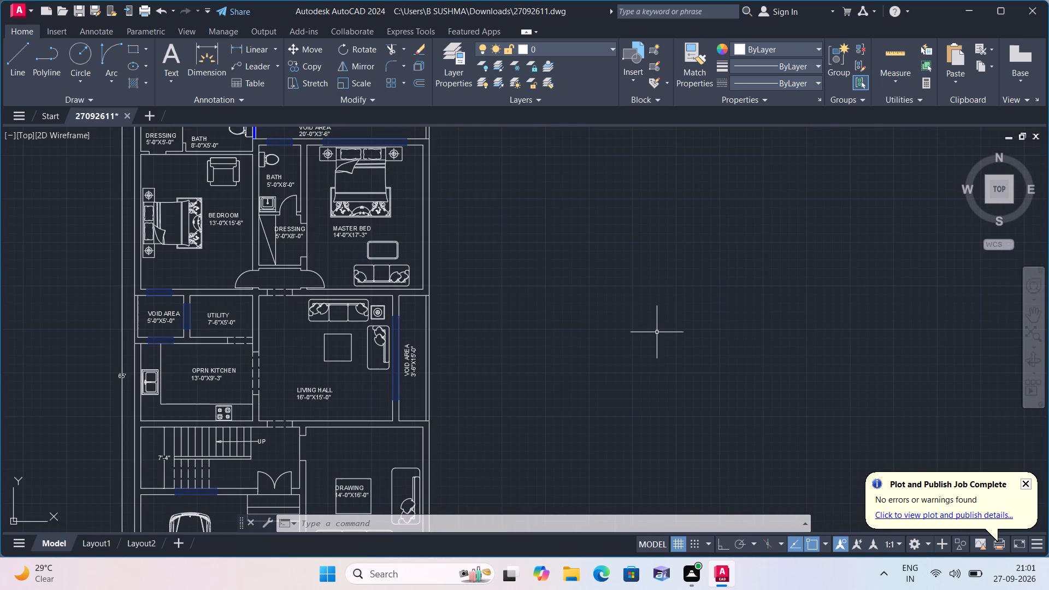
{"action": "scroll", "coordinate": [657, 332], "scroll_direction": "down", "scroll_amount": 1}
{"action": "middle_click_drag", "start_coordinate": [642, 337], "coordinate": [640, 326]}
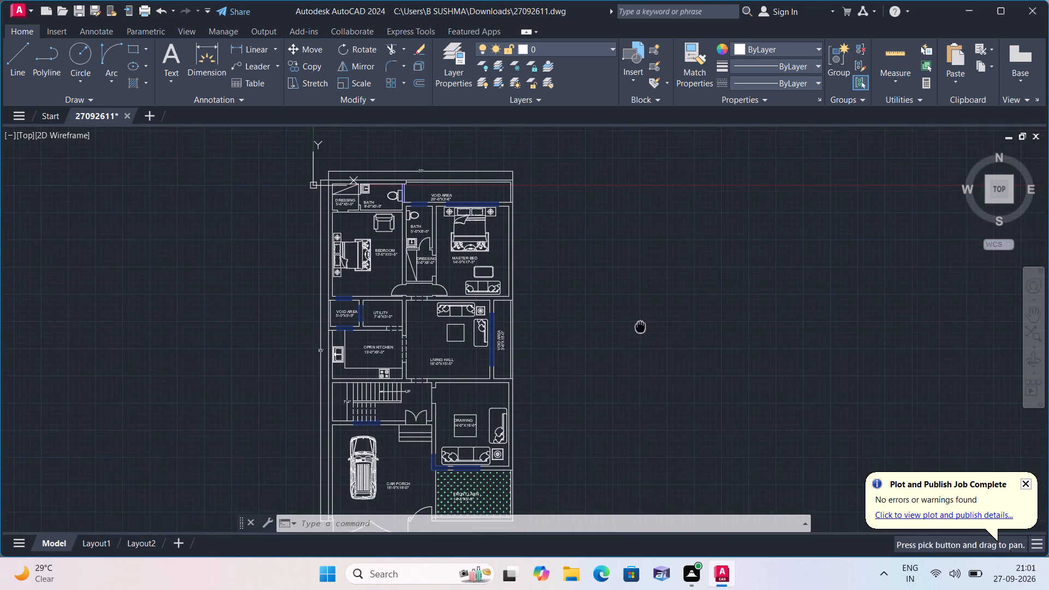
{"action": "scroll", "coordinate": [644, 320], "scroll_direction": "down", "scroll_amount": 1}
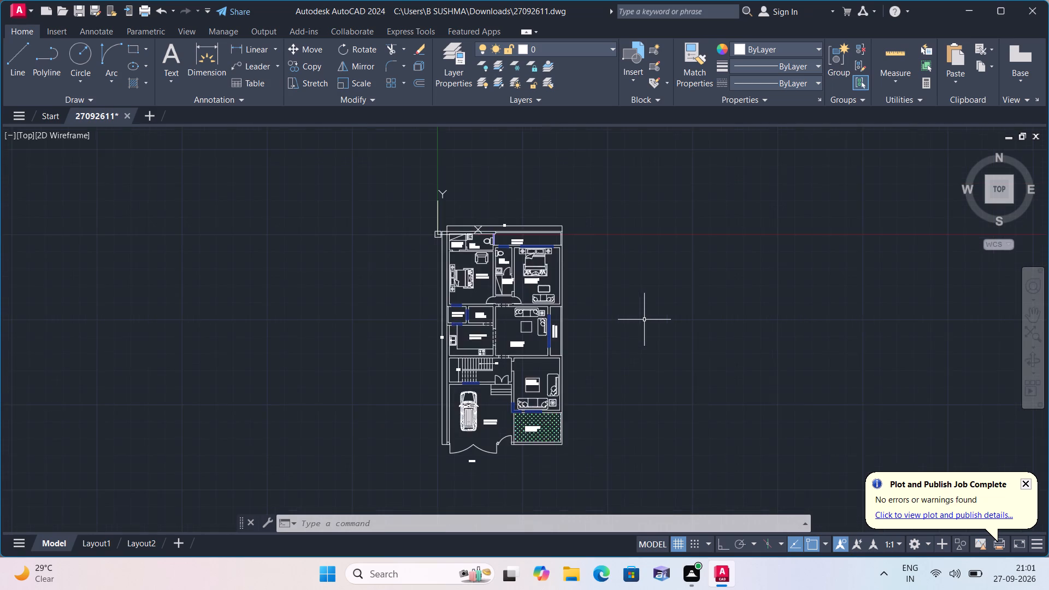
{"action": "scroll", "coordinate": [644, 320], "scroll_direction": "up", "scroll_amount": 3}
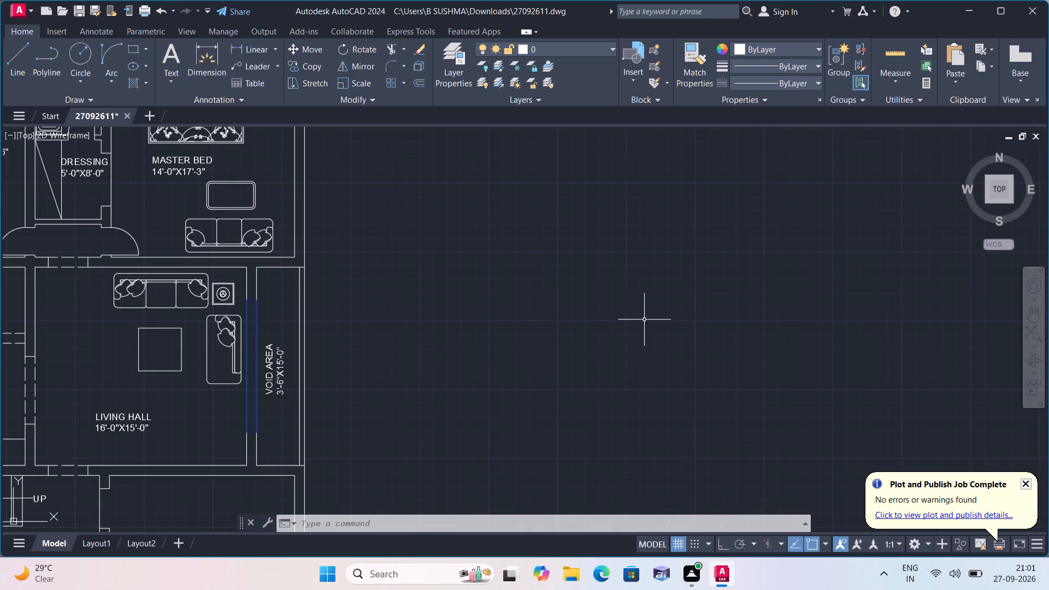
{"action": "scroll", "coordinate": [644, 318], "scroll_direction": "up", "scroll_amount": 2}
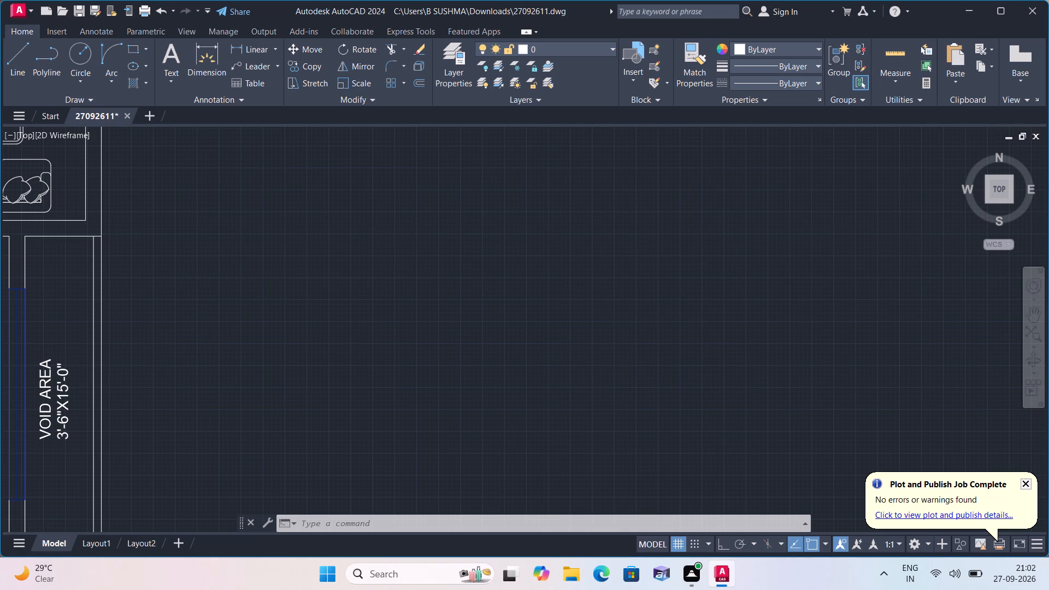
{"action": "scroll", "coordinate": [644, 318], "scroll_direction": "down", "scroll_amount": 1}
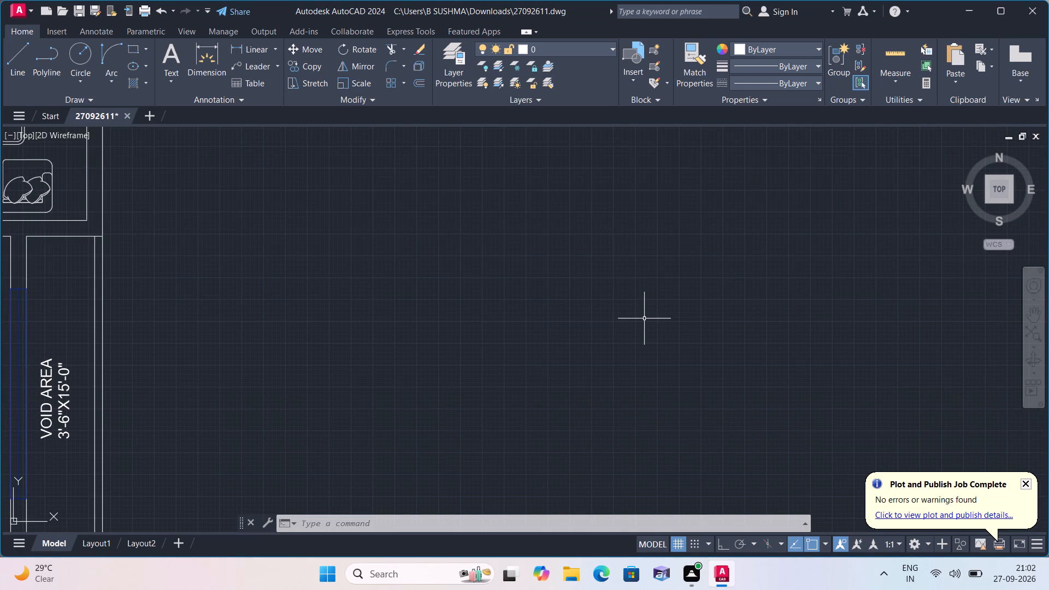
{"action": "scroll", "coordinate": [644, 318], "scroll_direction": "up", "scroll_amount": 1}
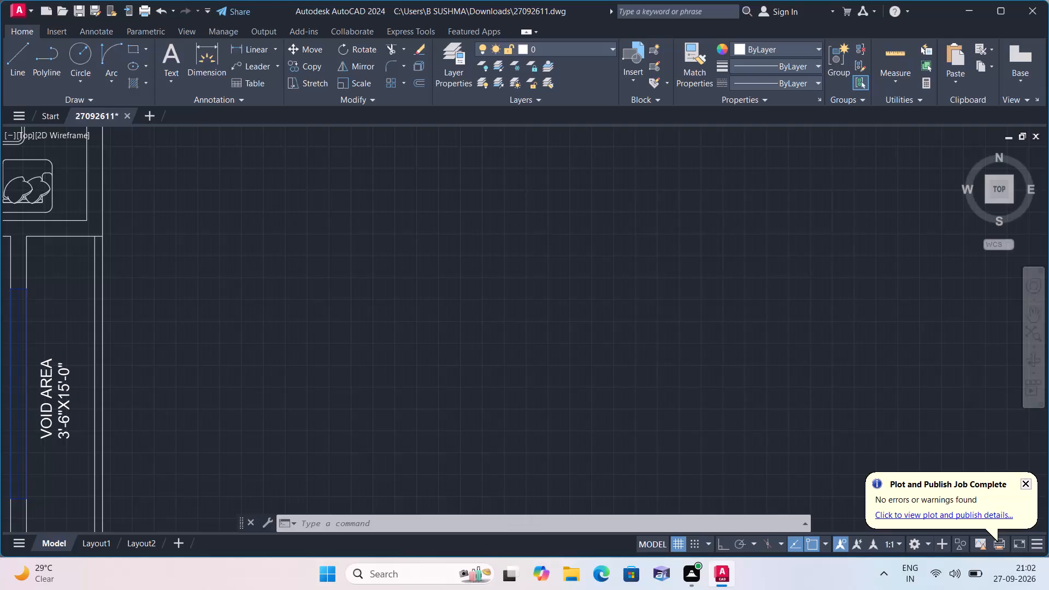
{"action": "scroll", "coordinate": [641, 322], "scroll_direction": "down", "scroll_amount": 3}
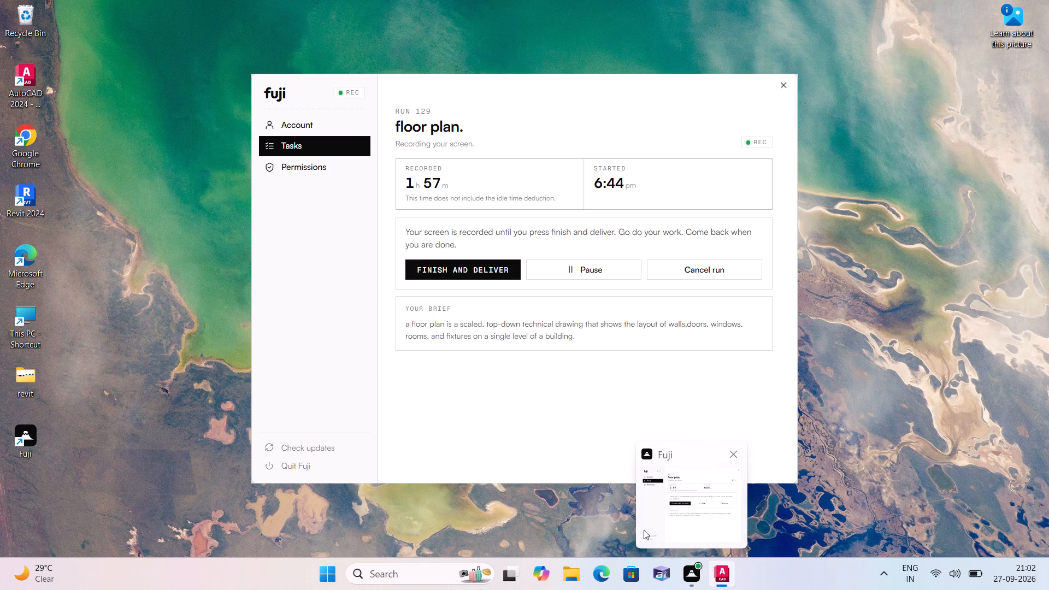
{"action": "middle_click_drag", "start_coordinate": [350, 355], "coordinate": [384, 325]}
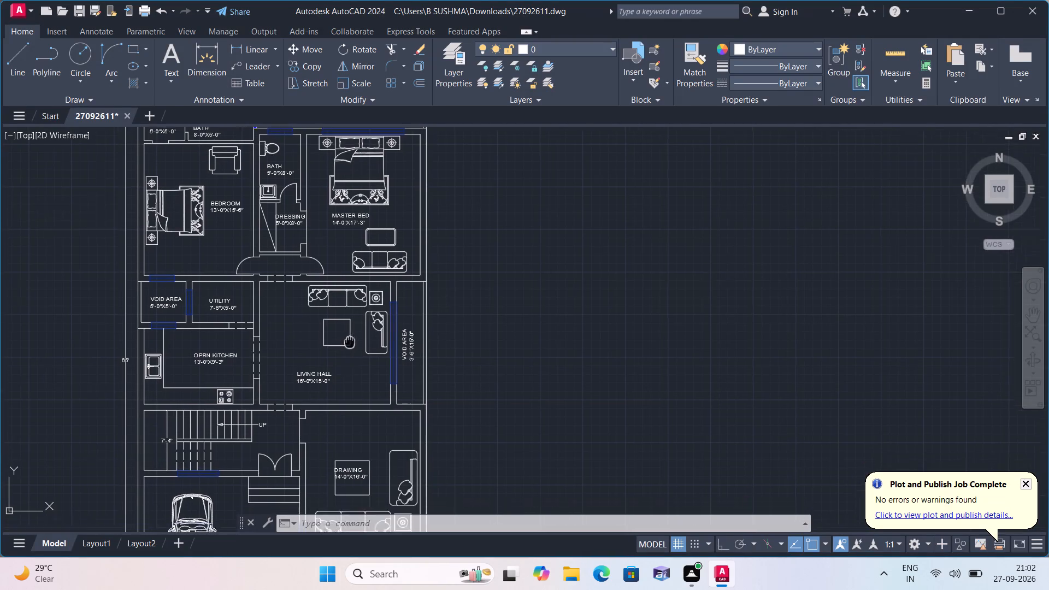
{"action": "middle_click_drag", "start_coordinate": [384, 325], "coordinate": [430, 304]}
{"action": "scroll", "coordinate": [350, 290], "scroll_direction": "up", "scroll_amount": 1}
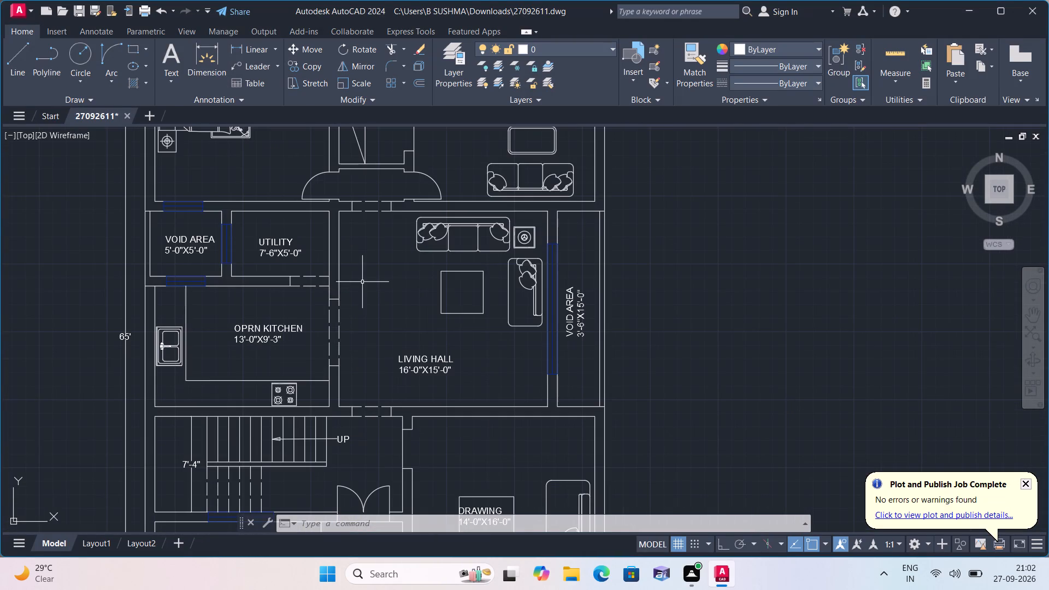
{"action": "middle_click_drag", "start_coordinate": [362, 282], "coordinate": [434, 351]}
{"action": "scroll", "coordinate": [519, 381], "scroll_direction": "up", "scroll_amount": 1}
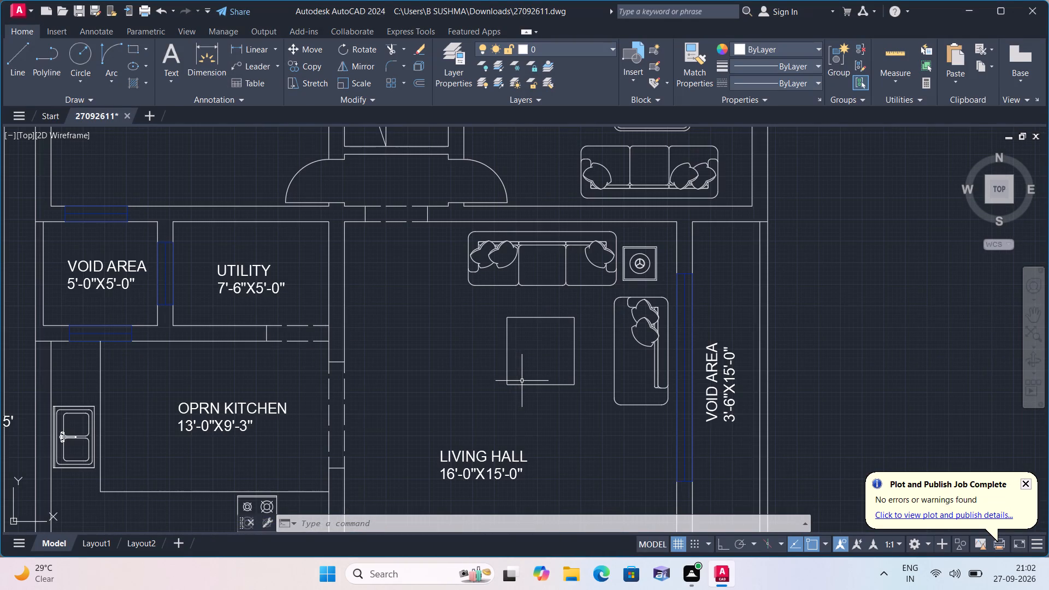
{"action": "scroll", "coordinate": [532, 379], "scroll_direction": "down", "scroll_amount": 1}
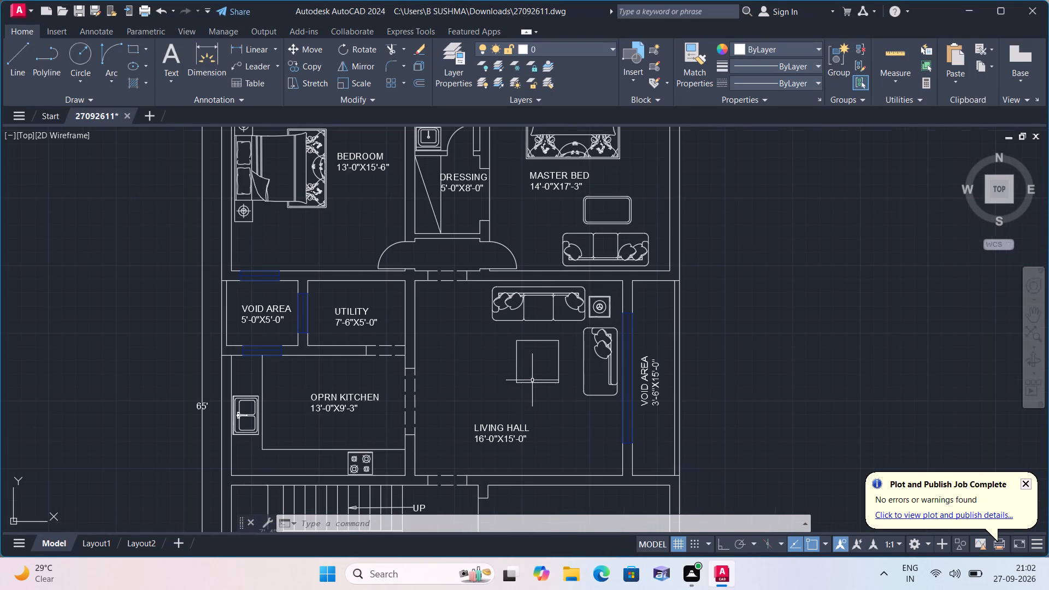
Move the LIVING HALL 16'-0"X15'-0" label to just below the square centre table in the living hall.
{"action": "scroll", "coordinate": [510, 426], "scroll_direction": "up", "scroll_amount": 2}
{"action": "left_click", "coordinate": [502, 437]}
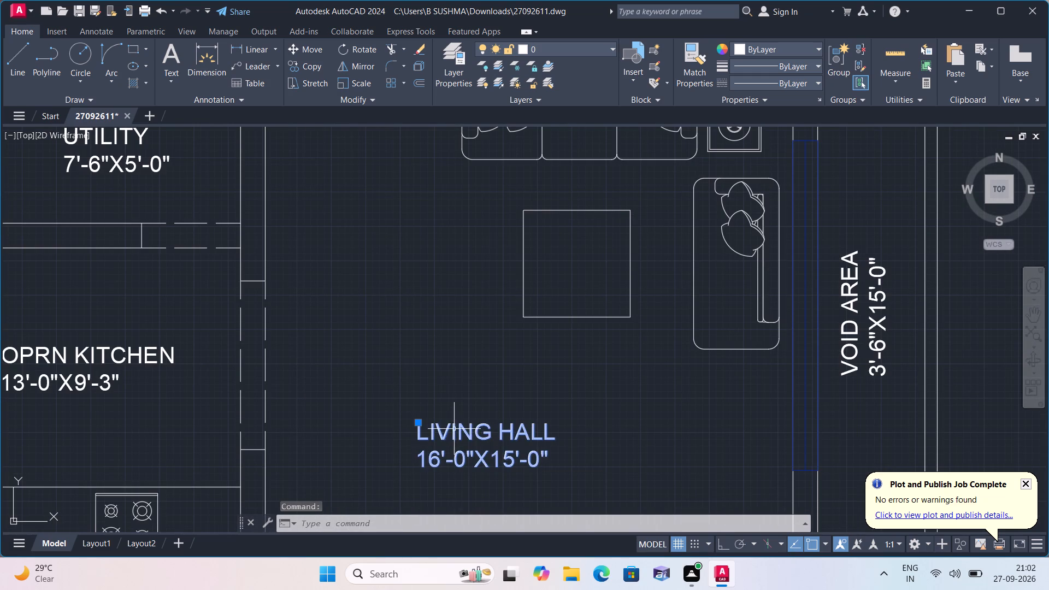
{"action": "left_click", "coordinate": [419, 420]}
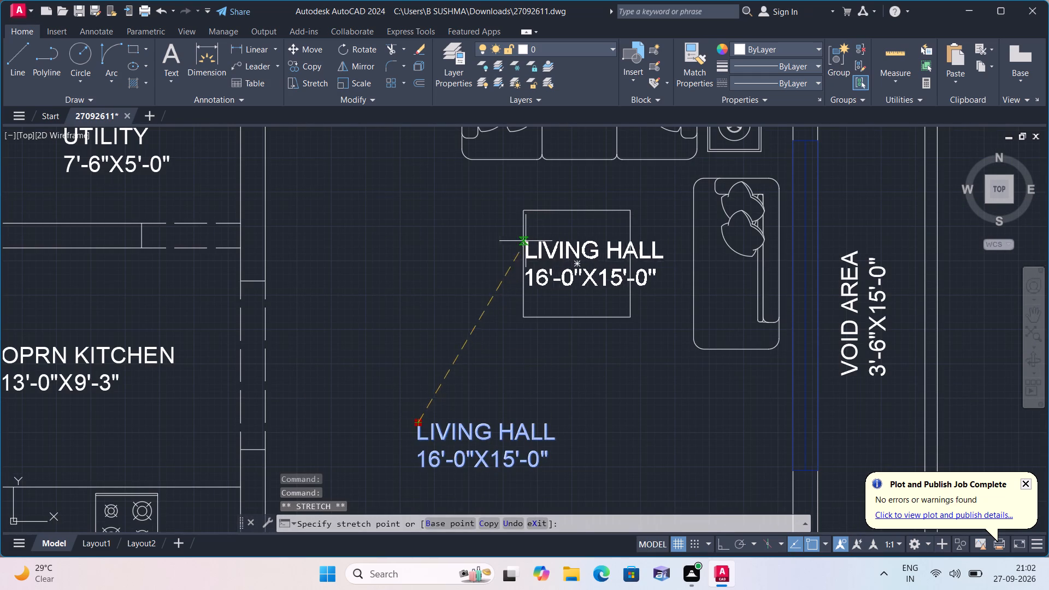
{"action": "left_click", "coordinate": [523, 345]}
{"action": "scroll", "coordinate": [491, 340], "scroll_direction": "down", "scroll_amount": 1}
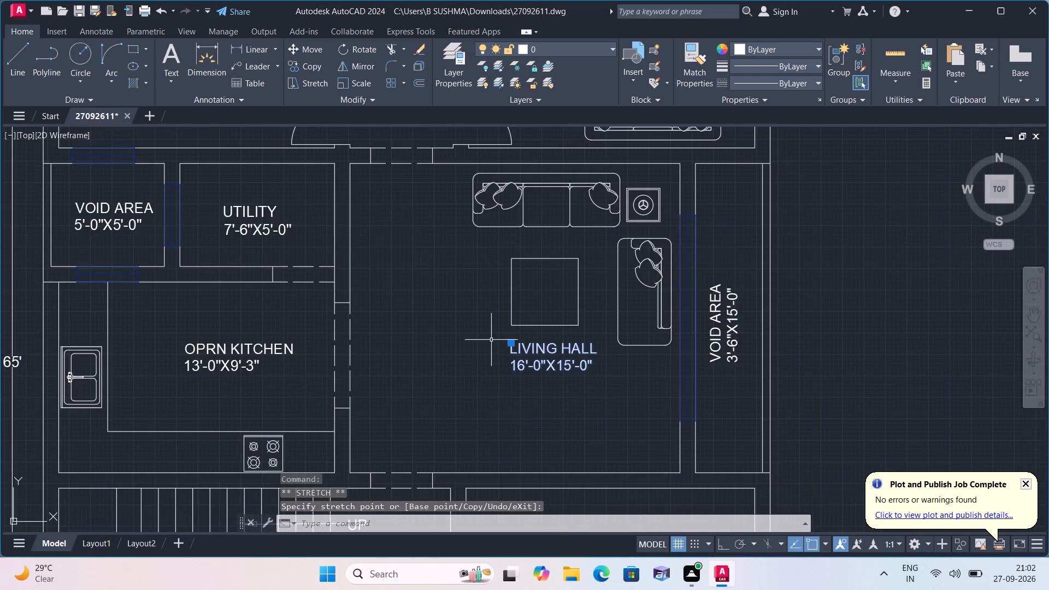
{"action": "scroll", "coordinate": [491, 340], "scroll_direction": "down", "scroll_amount": 1}
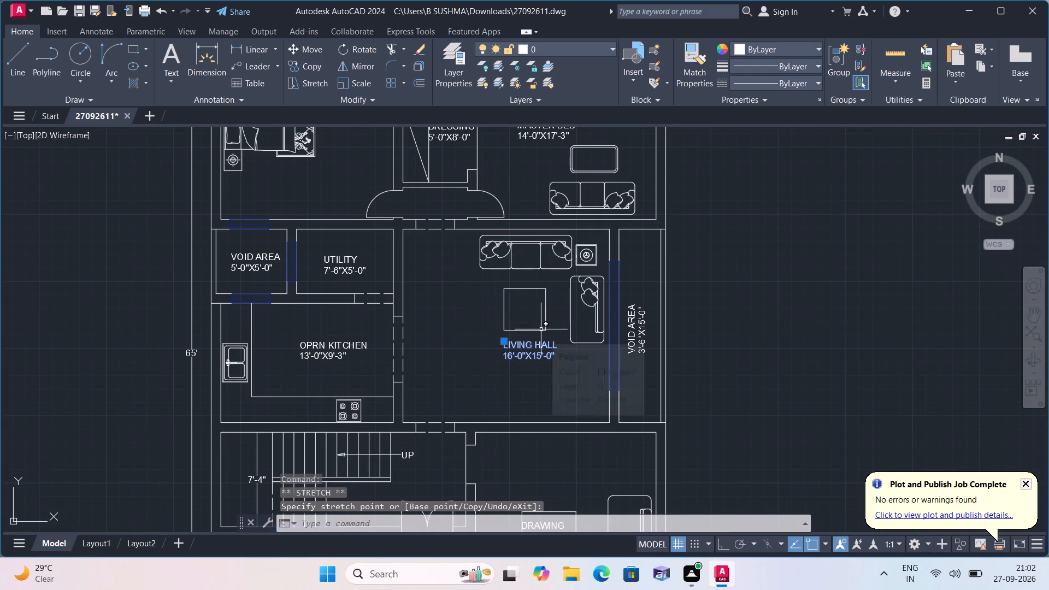
{"action": "key", "text": "Escape"}
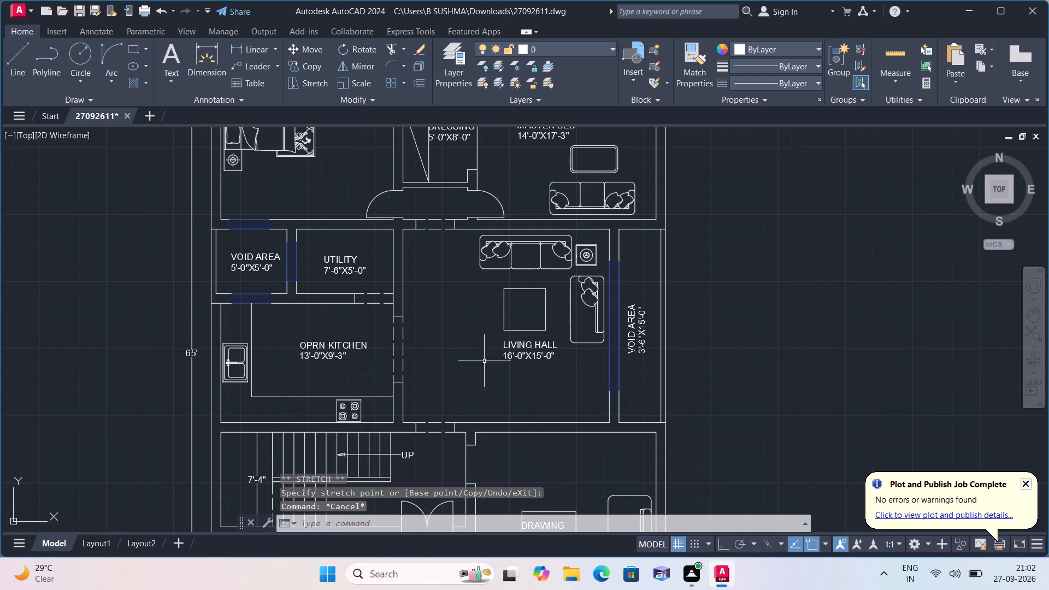
Examine the lower half of the floor plan, covering the staircase, drawing room, car porch, front lawn and ROAD label.
{"action": "middle_click_drag", "start_coordinate": [381, 375], "coordinate": [369, 294]}
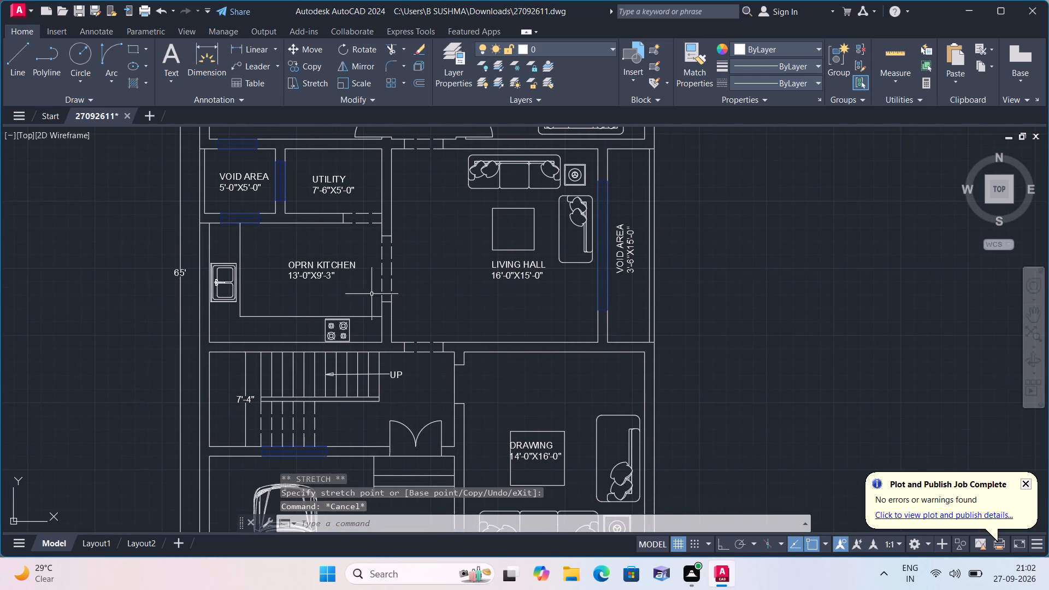
{"action": "middle_click_drag", "start_coordinate": [400, 406], "coordinate": [403, 355]}
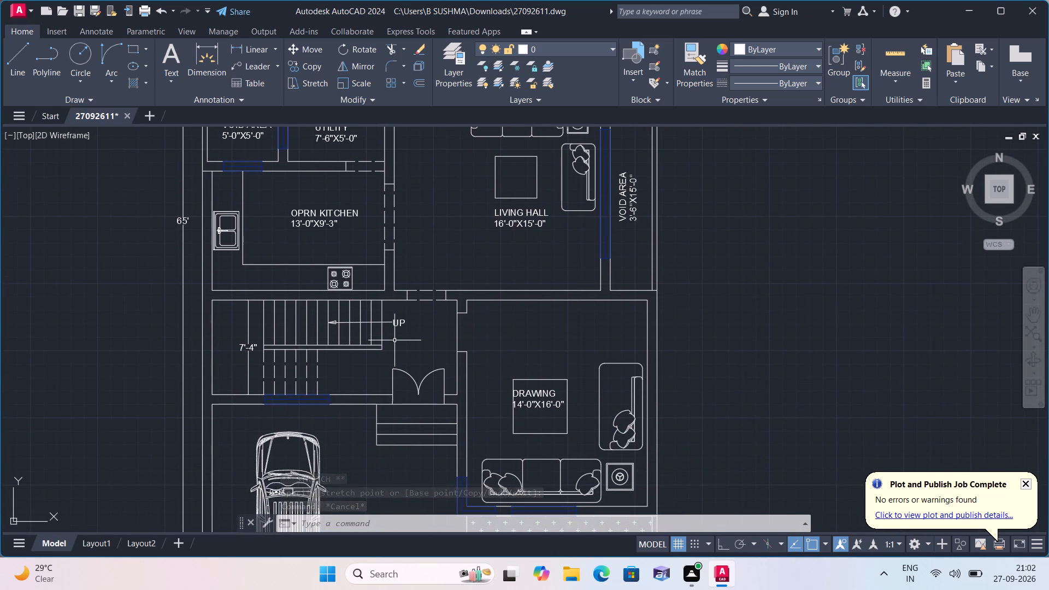
{"action": "scroll", "coordinate": [394, 340], "scroll_direction": "up", "scroll_amount": 1}
{"action": "middle_click_drag", "start_coordinate": [405, 349], "coordinate": [392, 296]}
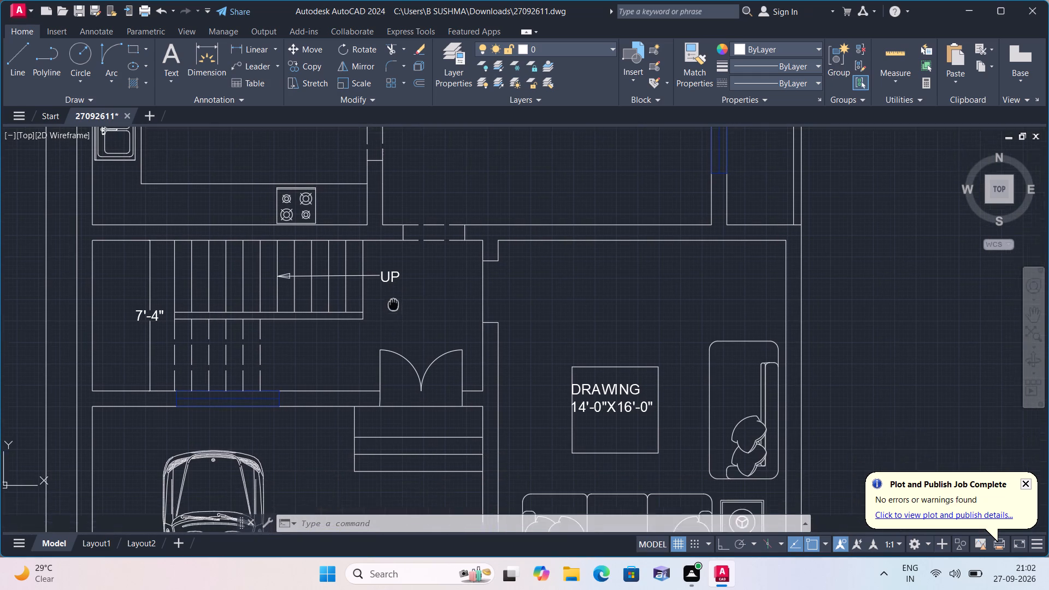
{"action": "middle_click_drag", "start_coordinate": [442, 402], "coordinate": [417, 352]}
{"action": "scroll", "coordinate": [437, 398], "scroll_direction": "down", "scroll_amount": 1}
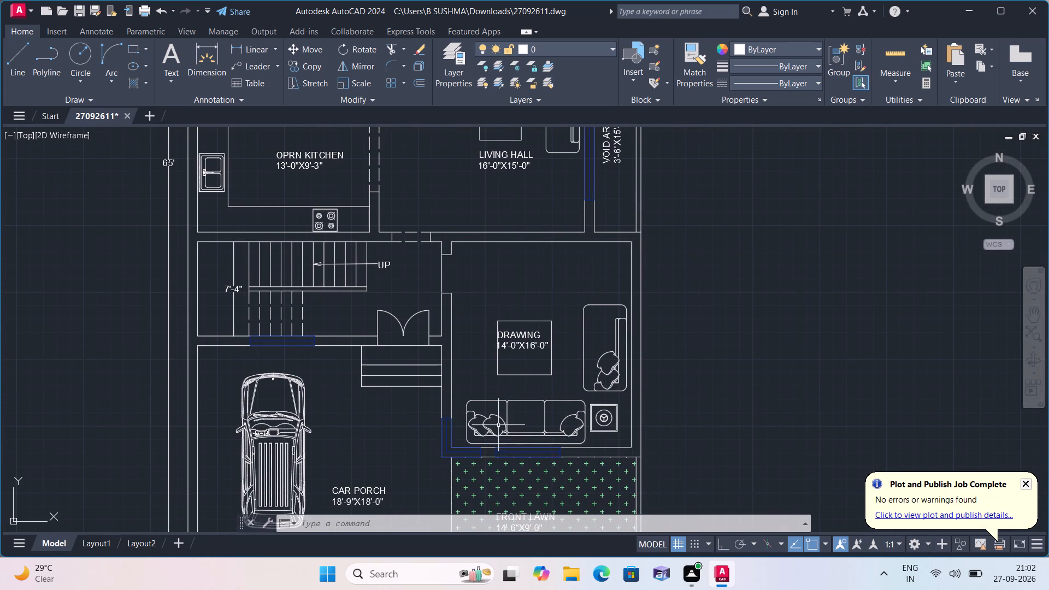
{"action": "scroll", "coordinate": [492, 418], "scroll_direction": "down", "scroll_amount": 1}
{"action": "middle_click_drag", "start_coordinate": [491, 418], "coordinate": [473, 365]}
{"action": "scroll", "coordinate": [490, 399], "scroll_direction": "up", "scroll_amount": 1}
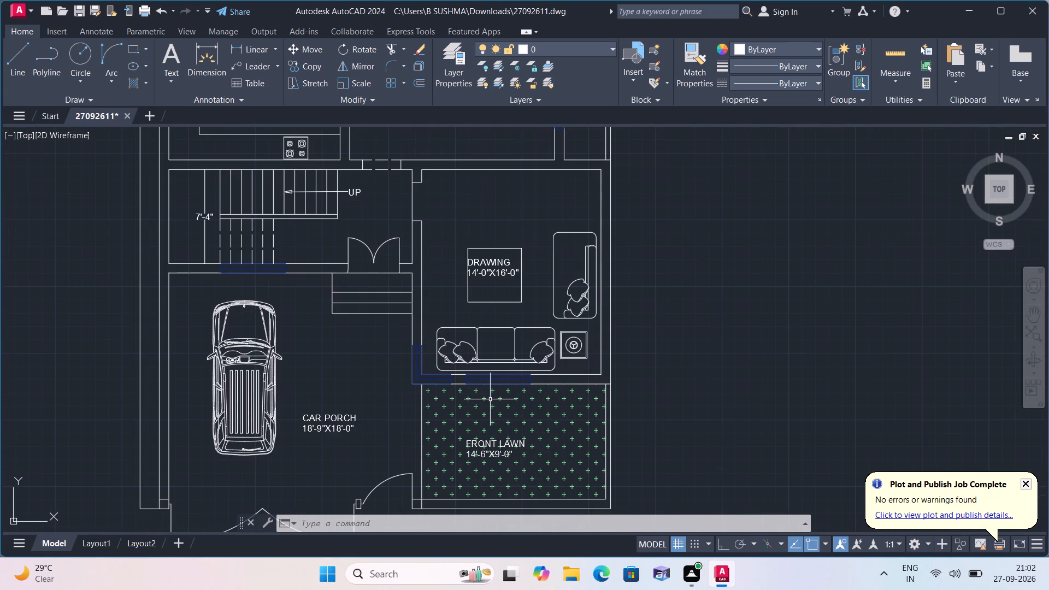
{"action": "middle_click_drag", "start_coordinate": [511, 440], "coordinate": [505, 374]}
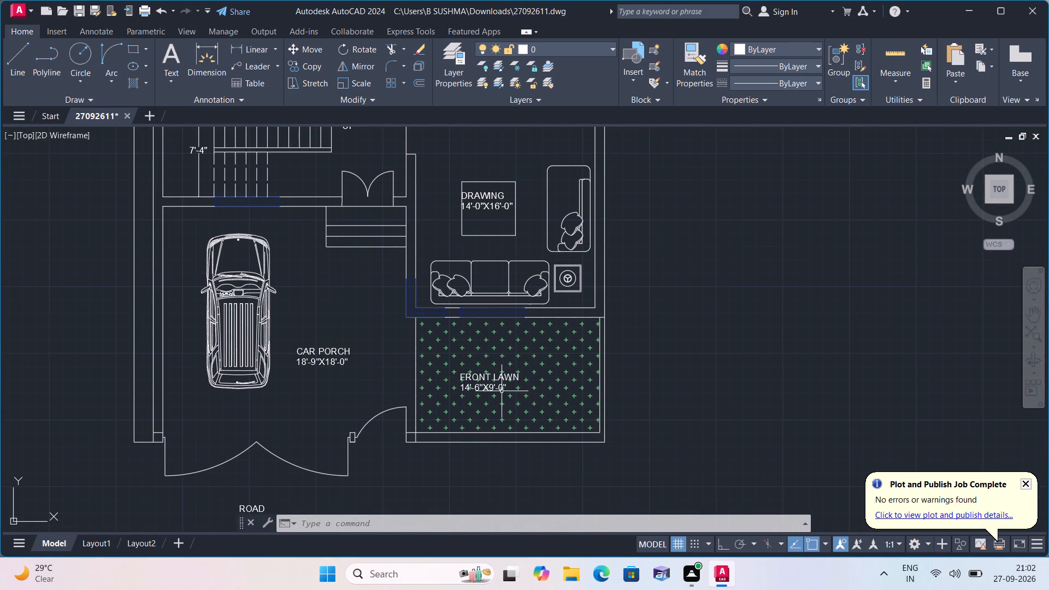
{"action": "middle_click_drag", "start_coordinate": [410, 356], "coordinate": [481, 481]}
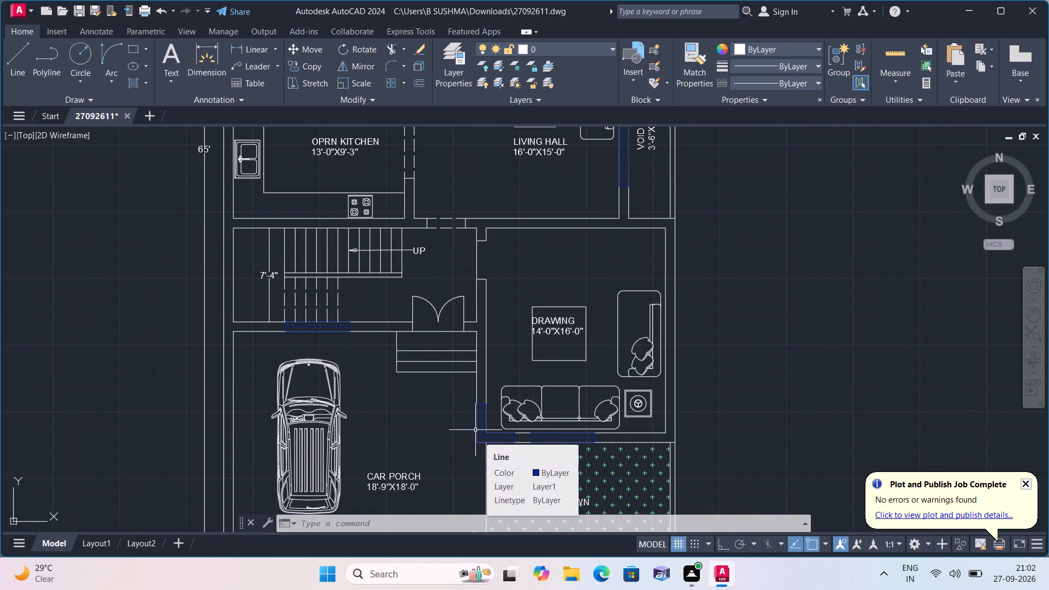
{"action": "scroll", "coordinate": [475, 430], "scroll_direction": "up", "scroll_amount": 20}
{"action": "scroll", "coordinate": [475, 430], "scroll_direction": "up", "scroll_amount": 8}
{"action": "scroll", "coordinate": [475, 433], "scroll_direction": "down", "scroll_amount": 3}
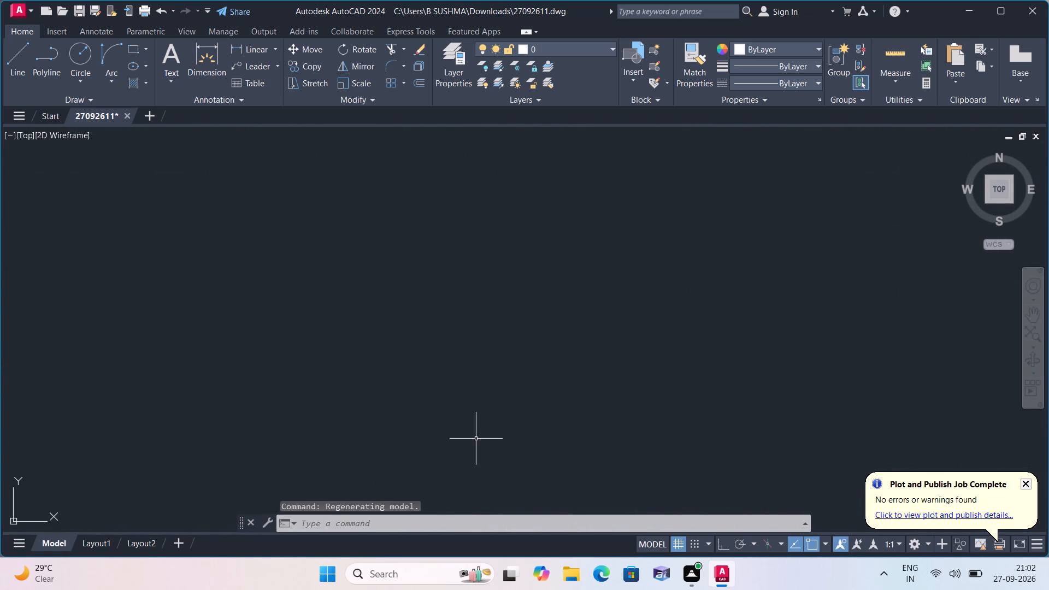
{"action": "scroll", "coordinate": [479, 439], "scroll_direction": "down", "scroll_amount": 10}
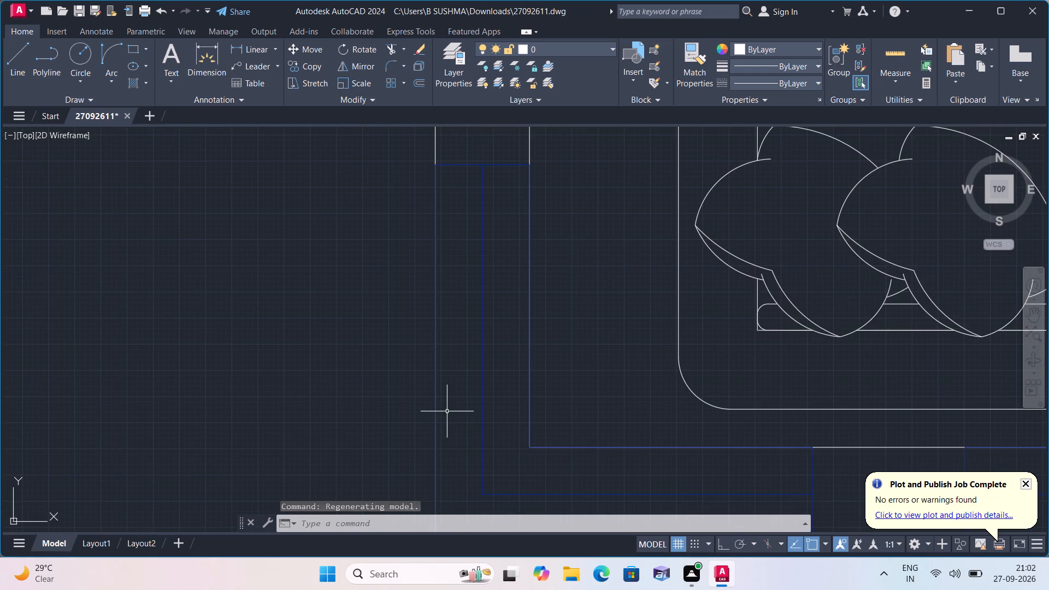
{"action": "scroll", "coordinate": [447, 411], "scroll_direction": "down", "scroll_amount": 6}
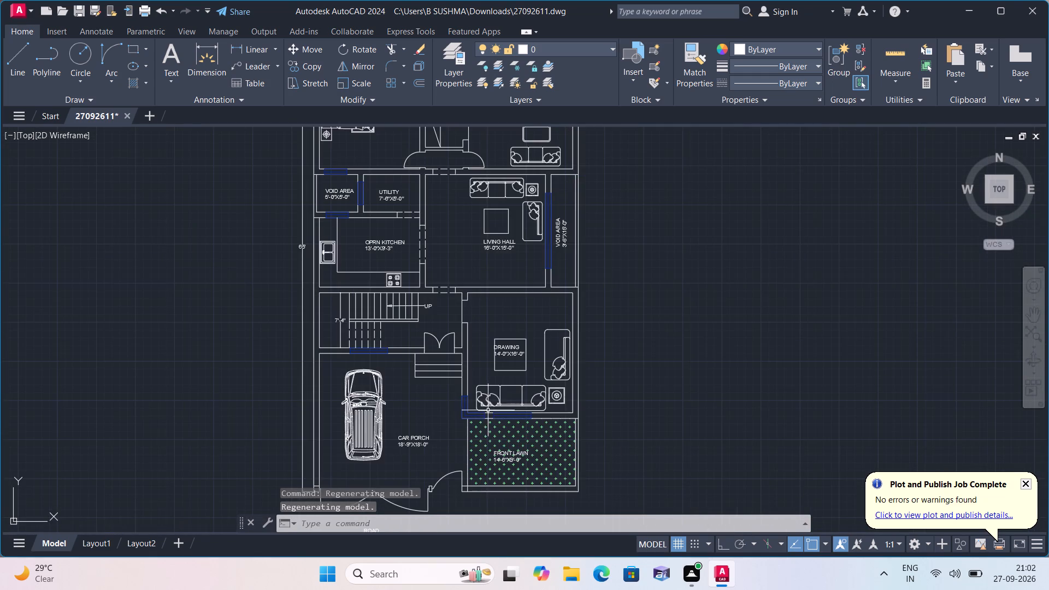
{"action": "scroll", "coordinate": [522, 439], "scroll_direction": "up", "scroll_amount": 2}
{"action": "middle_click_drag", "start_coordinate": [517, 433], "coordinate": [507, 326]}
{"action": "scroll", "coordinate": [494, 350], "scroll_direction": "up", "scroll_amount": 2}
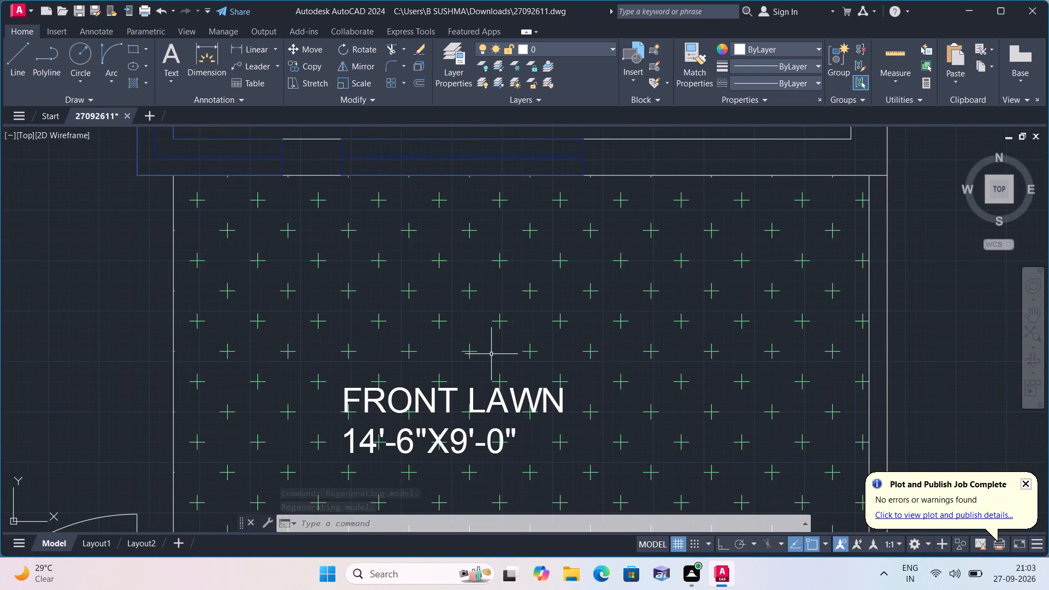
{"action": "scroll", "coordinate": [491, 354], "scroll_direction": "down", "scroll_amount": 3}
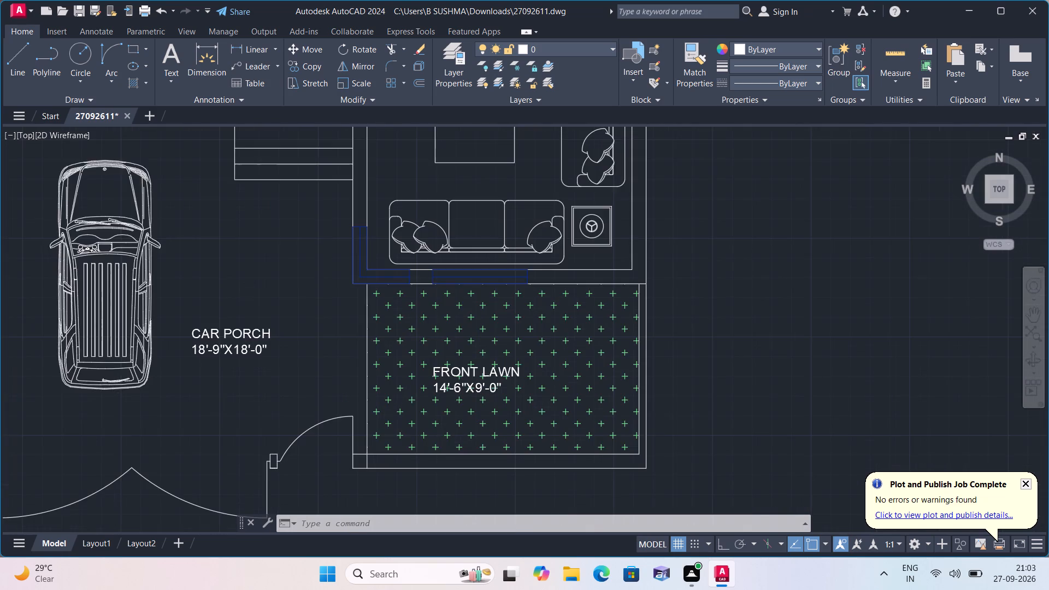
{"action": "scroll", "coordinate": [323, 399], "scroll_direction": "down", "scroll_amount": 1}
{"action": "middle_click_drag", "start_coordinate": [323, 400], "coordinate": [363, 394]}
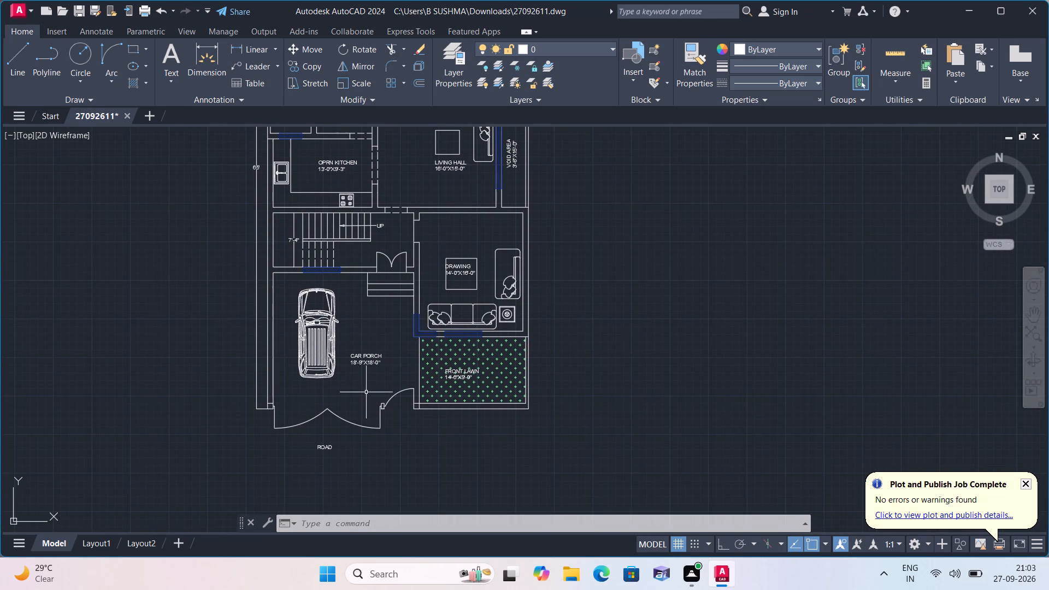
{"action": "middle_click_drag", "start_coordinate": [444, 285], "coordinate": [415, 300]}
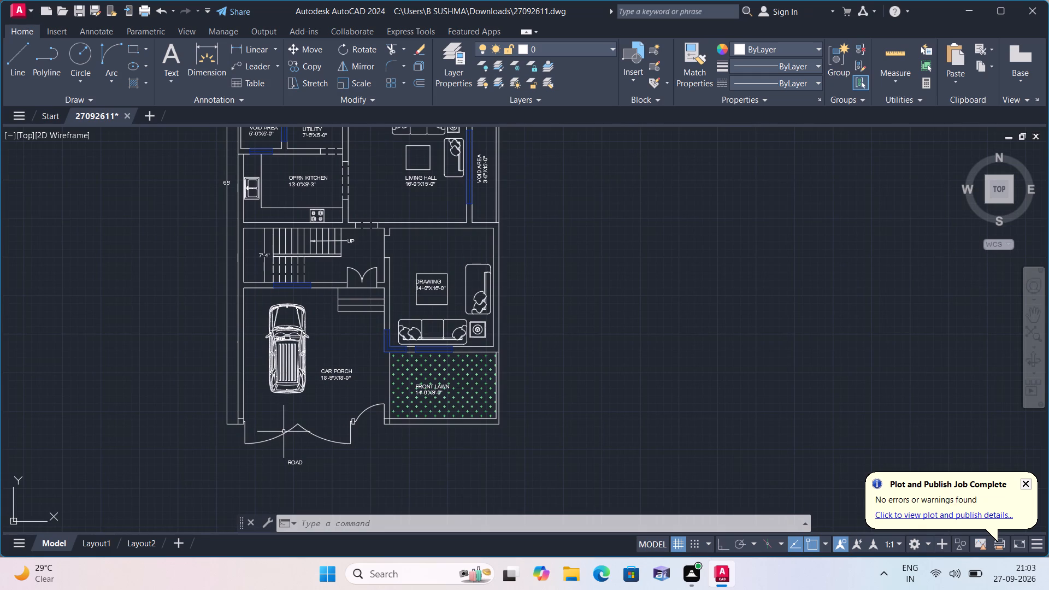
{"action": "scroll", "coordinate": [283, 317], "scroll_direction": "down", "scroll_amount": 1}
{"action": "scroll", "coordinate": [285, 240], "scroll_direction": "up", "scroll_amount": 1}
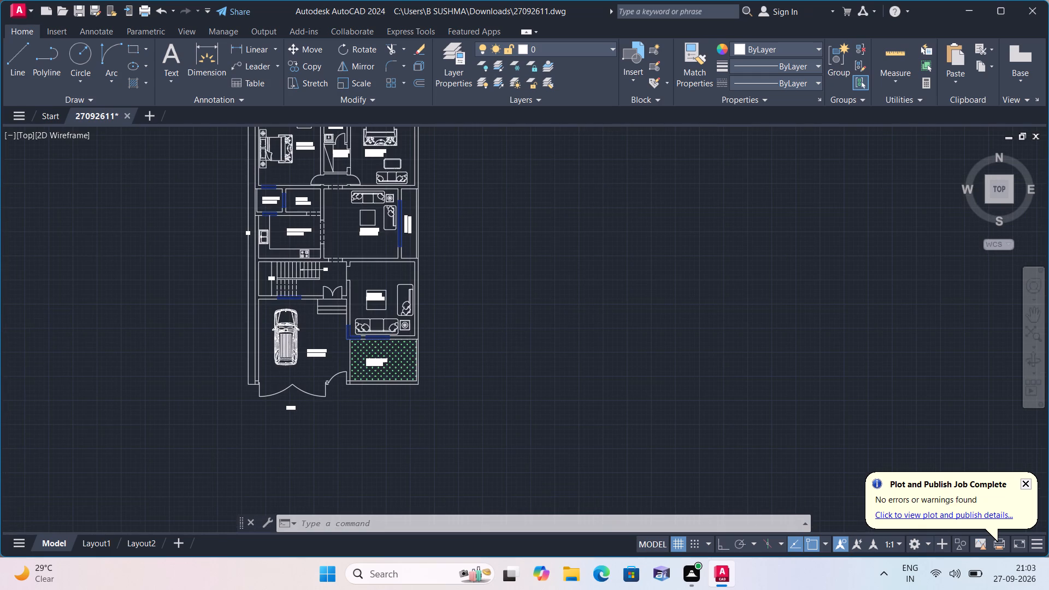
{"action": "scroll", "coordinate": [336, 258], "scroll_direction": "up", "scroll_amount": 1}
{"action": "scroll", "coordinate": [391, 242], "scroll_direction": "down", "scroll_amount": 1}
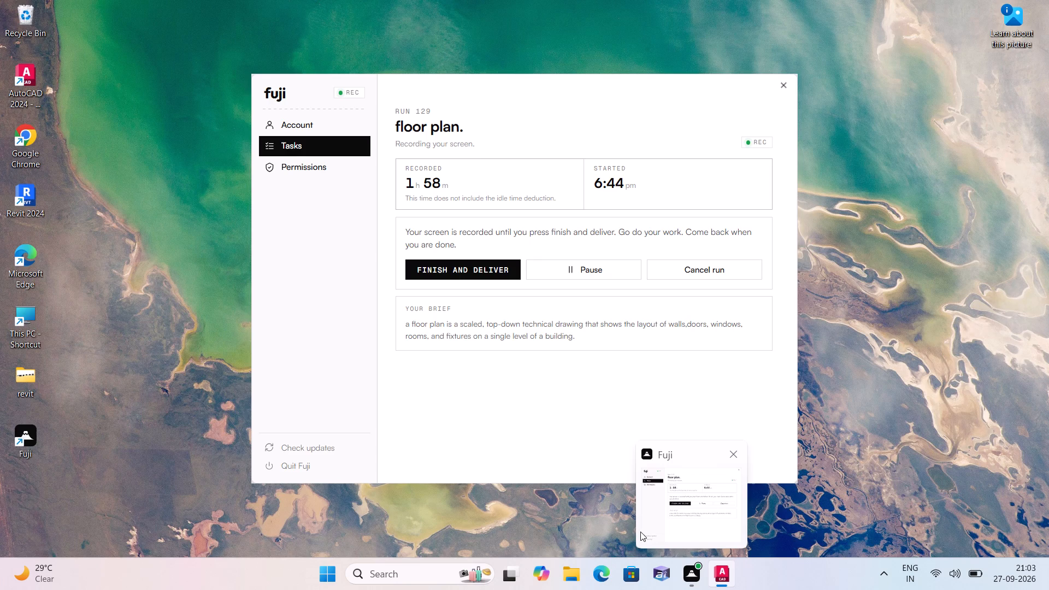
Examine the upper half of the floor plan, covering the bedrooms, baths, dressing rooms and void areas.
{"action": "middle_click_drag", "start_coordinate": [419, 253], "coordinate": [419, 254]}
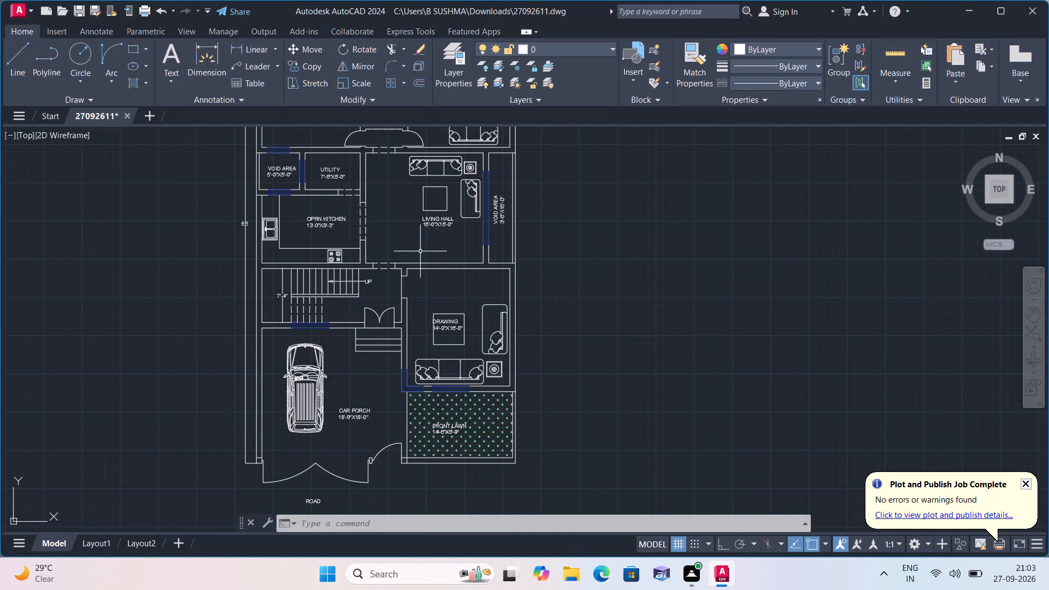
{"action": "middle_click_drag", "start_coordinate": [419, 254], "coordinate": [576, 457]}
{"action": "scroll", "coordinate": [600, 450], "scroll_direction": "down", "scroll_amount": 1}
{"action": "scroll", "coordinate": [633, 369], "scroll_direction": "up", "scroll_amount": 2}
{"action": "scroll", "coordinate": [633, 363], "scroll_direction": "down", "scroll_amount": 1}
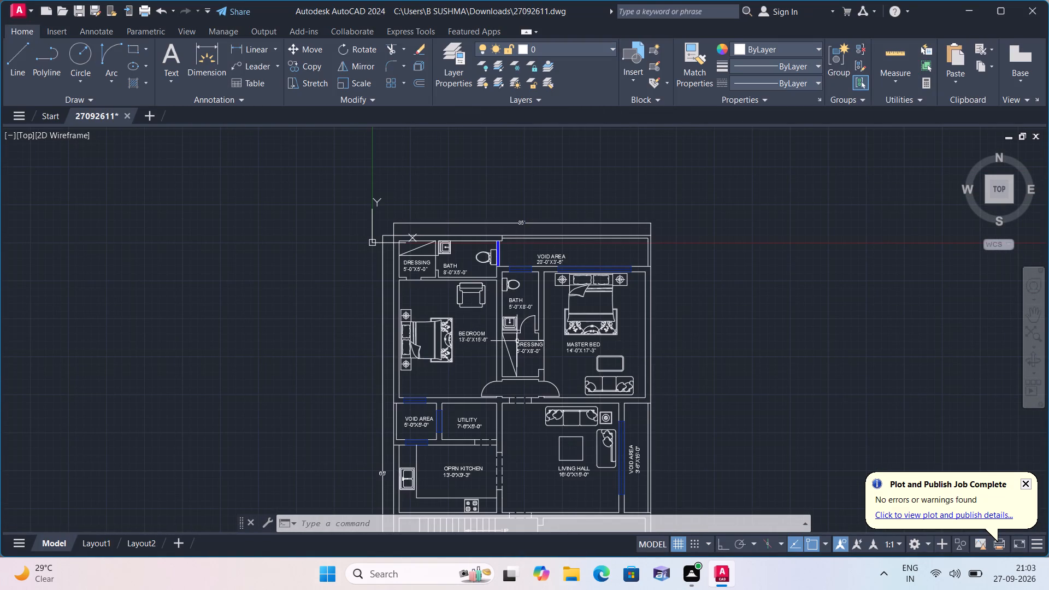
{"action": "scroll", "coordinate": [509, 233], "scroll_direction": "down", "scroll_amount": 1}
{"action": "scroll", "coordinate": [507, 232], "scroll_direction": "up", "scroll_amount": 1}
{"action": "scroll", "coordinate": [503, 231], "scroll_direction": "down", "scroll_amount": 1}
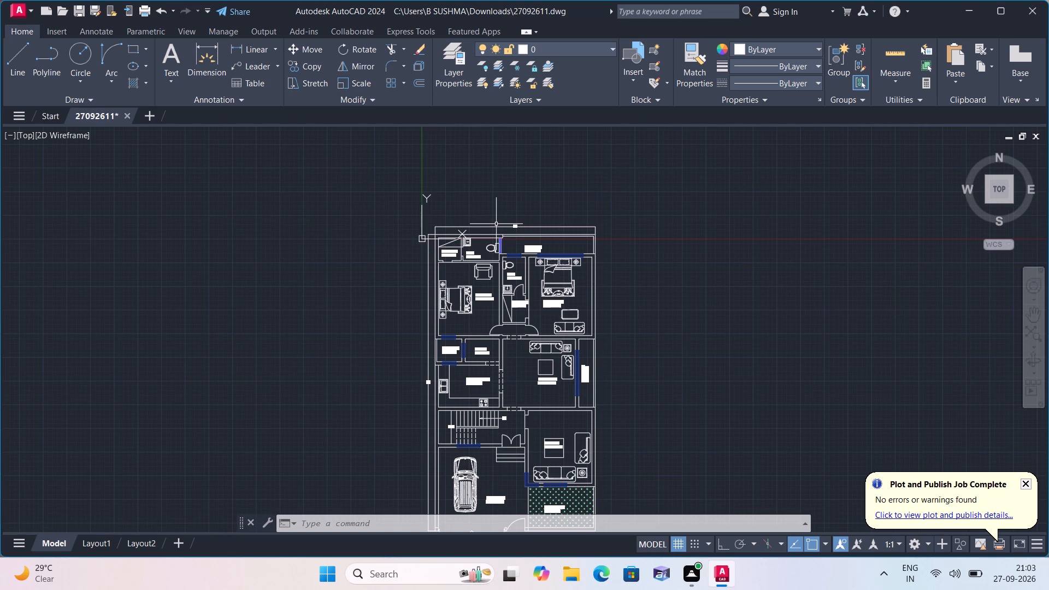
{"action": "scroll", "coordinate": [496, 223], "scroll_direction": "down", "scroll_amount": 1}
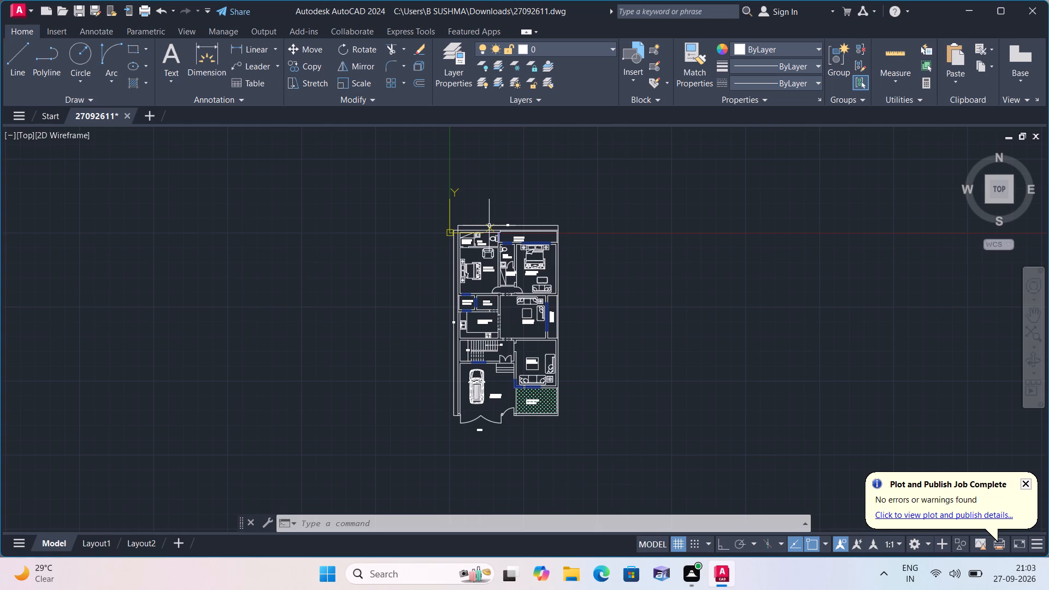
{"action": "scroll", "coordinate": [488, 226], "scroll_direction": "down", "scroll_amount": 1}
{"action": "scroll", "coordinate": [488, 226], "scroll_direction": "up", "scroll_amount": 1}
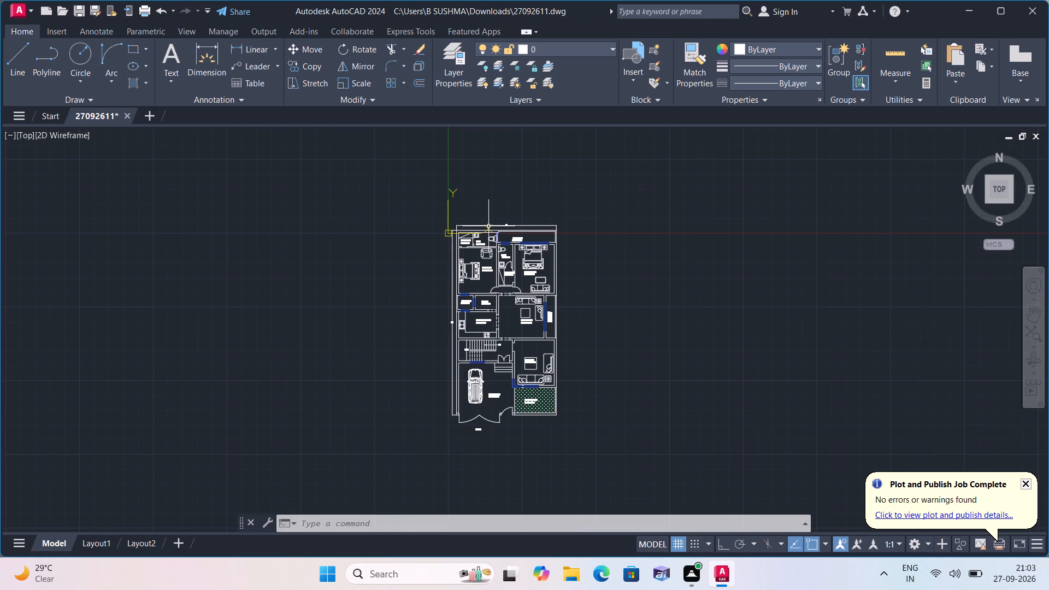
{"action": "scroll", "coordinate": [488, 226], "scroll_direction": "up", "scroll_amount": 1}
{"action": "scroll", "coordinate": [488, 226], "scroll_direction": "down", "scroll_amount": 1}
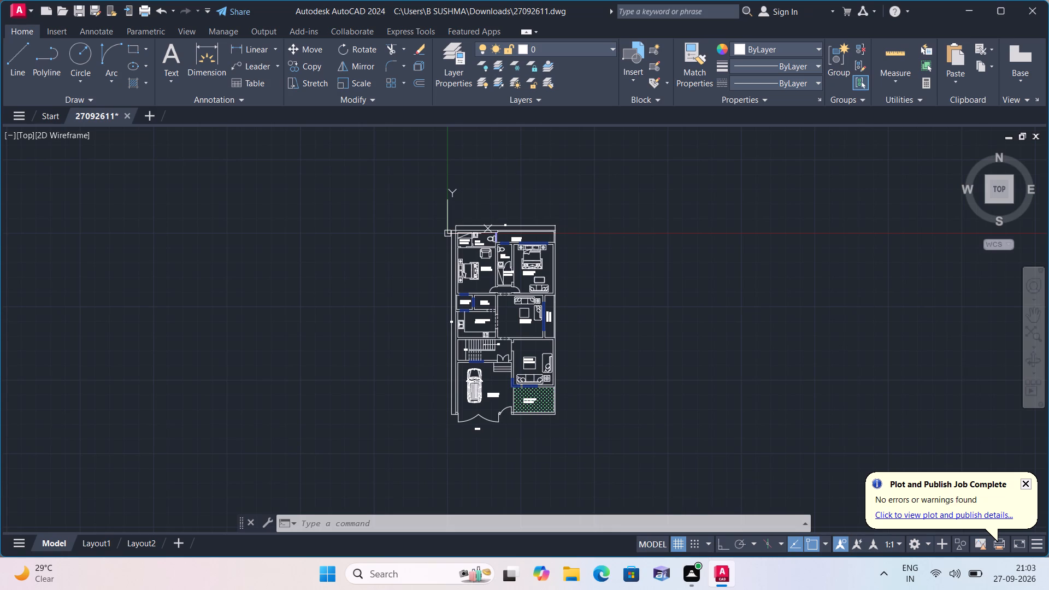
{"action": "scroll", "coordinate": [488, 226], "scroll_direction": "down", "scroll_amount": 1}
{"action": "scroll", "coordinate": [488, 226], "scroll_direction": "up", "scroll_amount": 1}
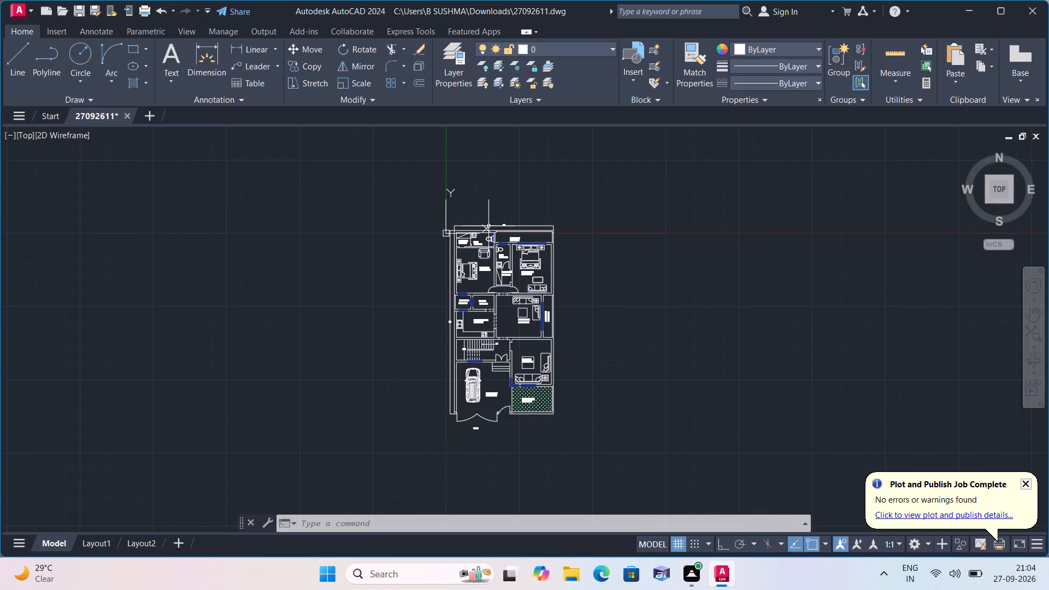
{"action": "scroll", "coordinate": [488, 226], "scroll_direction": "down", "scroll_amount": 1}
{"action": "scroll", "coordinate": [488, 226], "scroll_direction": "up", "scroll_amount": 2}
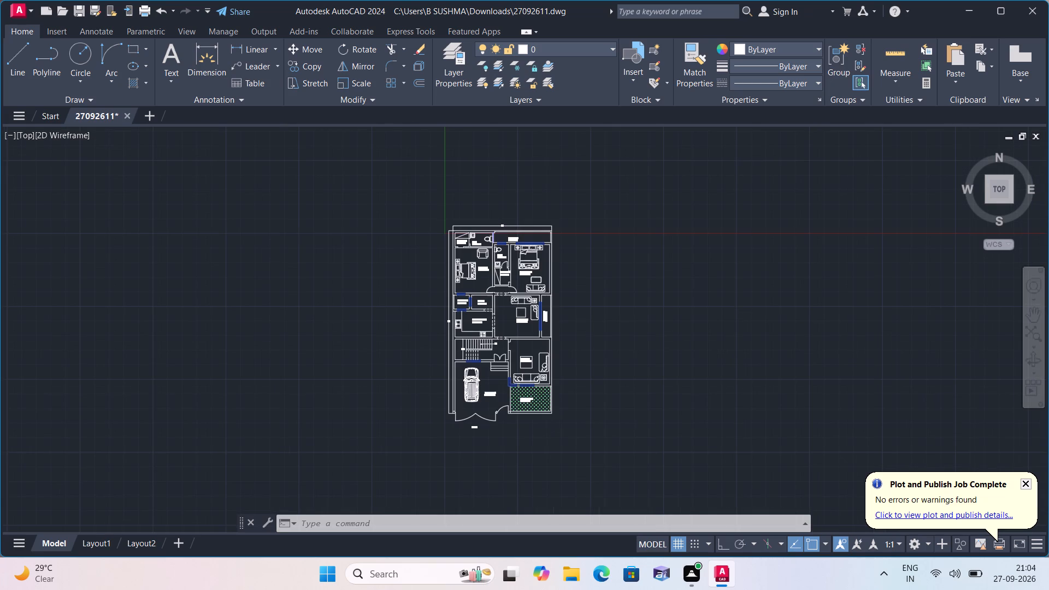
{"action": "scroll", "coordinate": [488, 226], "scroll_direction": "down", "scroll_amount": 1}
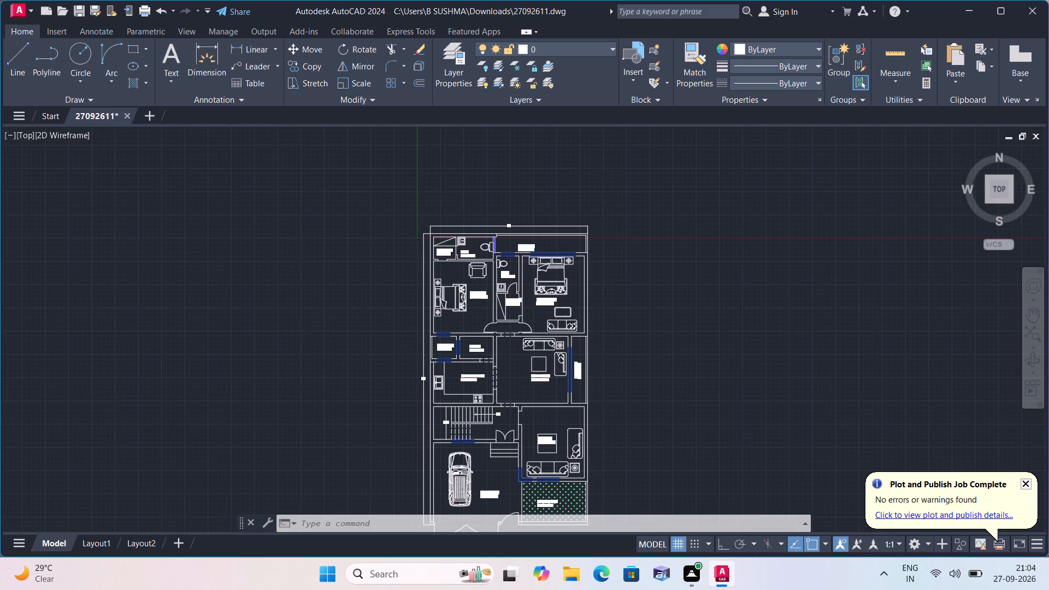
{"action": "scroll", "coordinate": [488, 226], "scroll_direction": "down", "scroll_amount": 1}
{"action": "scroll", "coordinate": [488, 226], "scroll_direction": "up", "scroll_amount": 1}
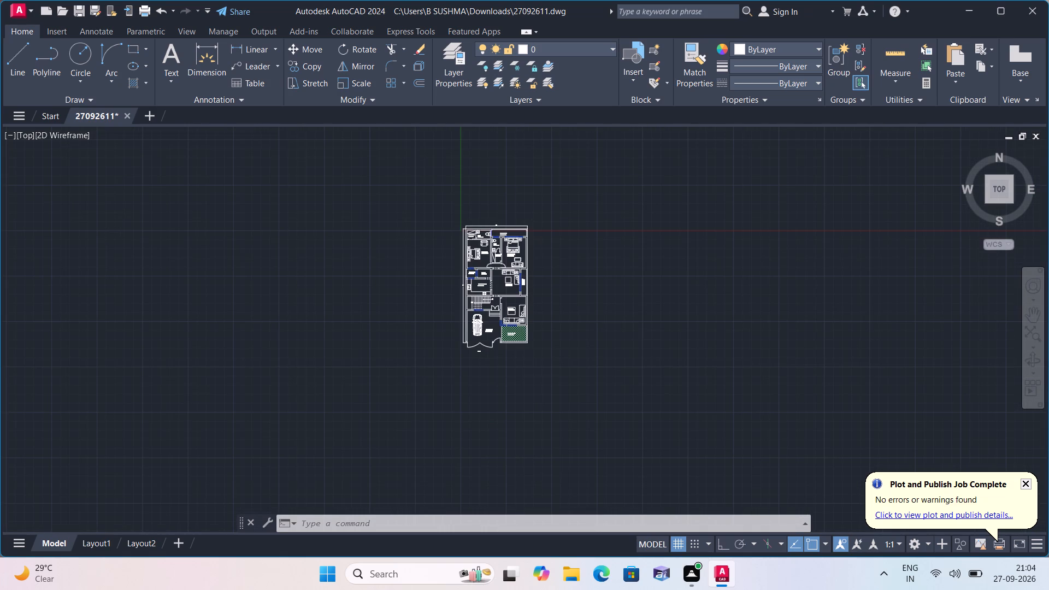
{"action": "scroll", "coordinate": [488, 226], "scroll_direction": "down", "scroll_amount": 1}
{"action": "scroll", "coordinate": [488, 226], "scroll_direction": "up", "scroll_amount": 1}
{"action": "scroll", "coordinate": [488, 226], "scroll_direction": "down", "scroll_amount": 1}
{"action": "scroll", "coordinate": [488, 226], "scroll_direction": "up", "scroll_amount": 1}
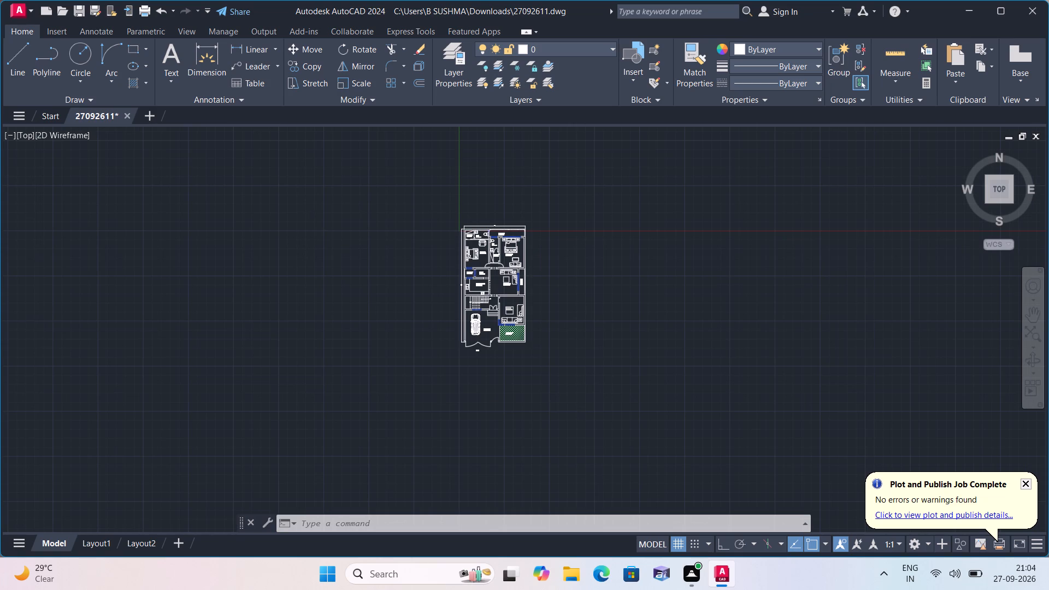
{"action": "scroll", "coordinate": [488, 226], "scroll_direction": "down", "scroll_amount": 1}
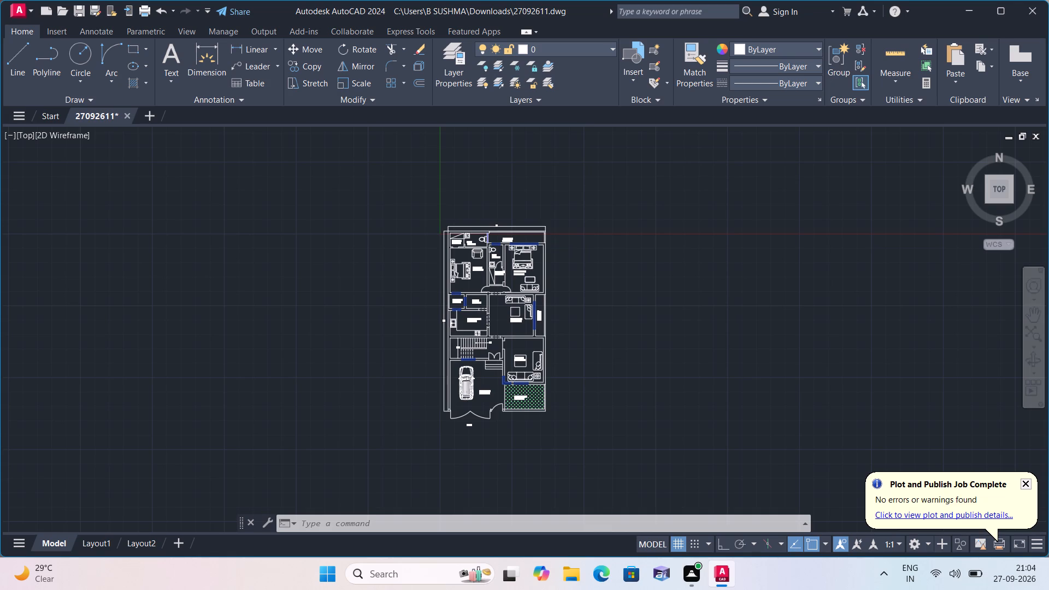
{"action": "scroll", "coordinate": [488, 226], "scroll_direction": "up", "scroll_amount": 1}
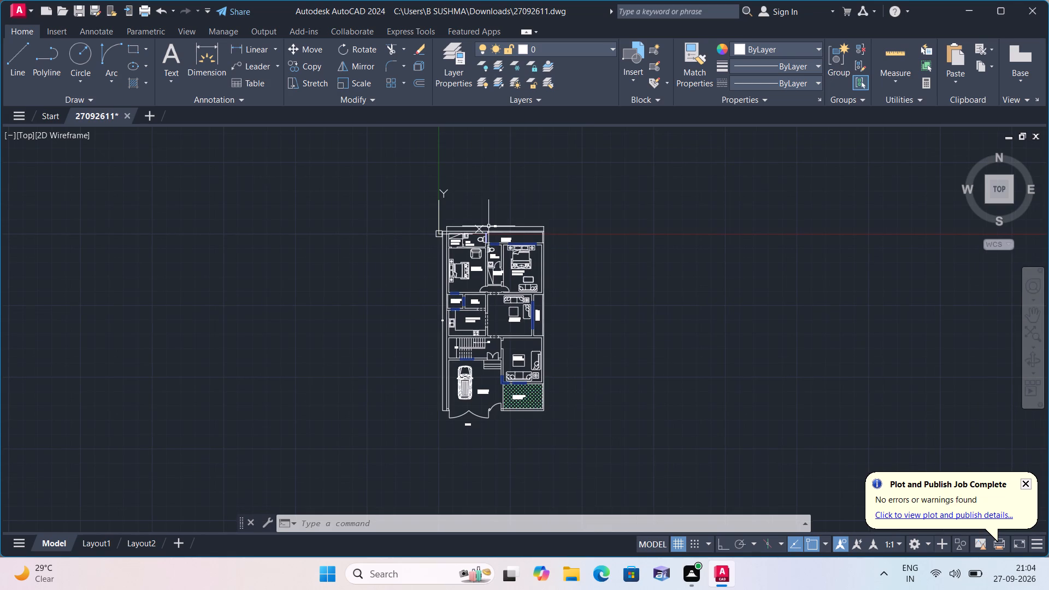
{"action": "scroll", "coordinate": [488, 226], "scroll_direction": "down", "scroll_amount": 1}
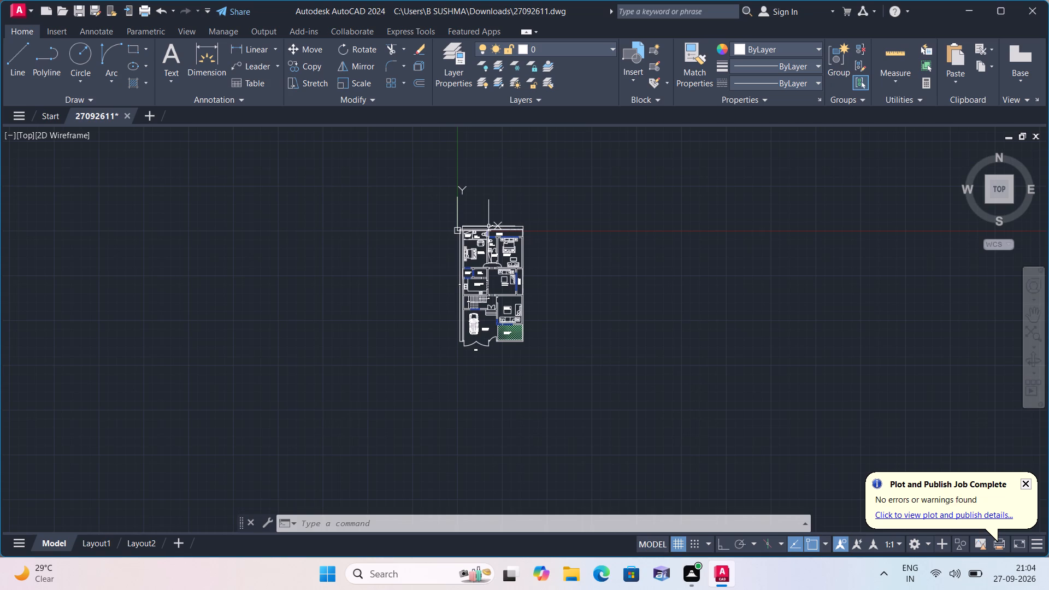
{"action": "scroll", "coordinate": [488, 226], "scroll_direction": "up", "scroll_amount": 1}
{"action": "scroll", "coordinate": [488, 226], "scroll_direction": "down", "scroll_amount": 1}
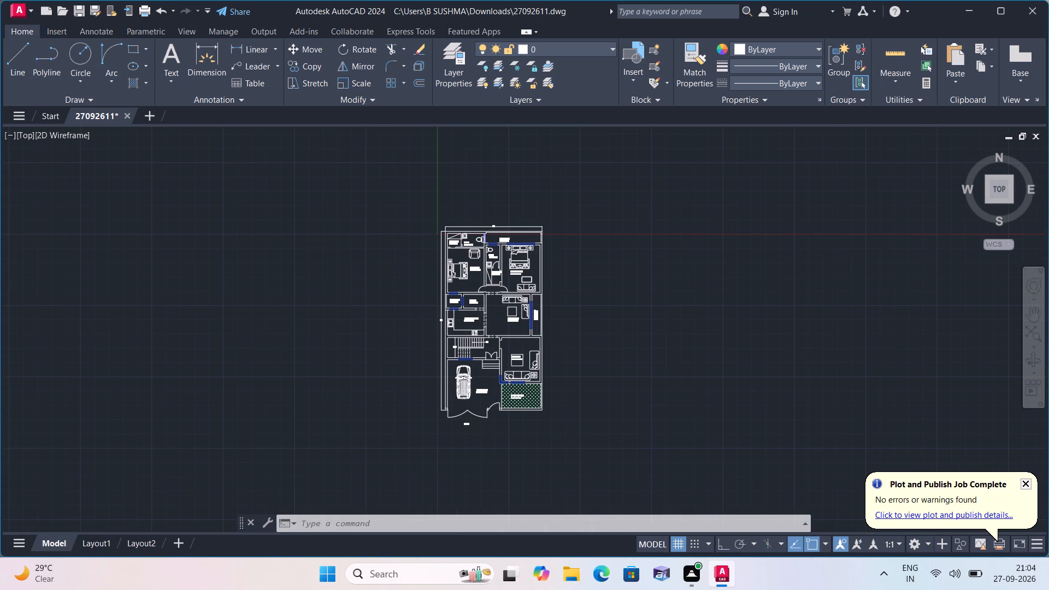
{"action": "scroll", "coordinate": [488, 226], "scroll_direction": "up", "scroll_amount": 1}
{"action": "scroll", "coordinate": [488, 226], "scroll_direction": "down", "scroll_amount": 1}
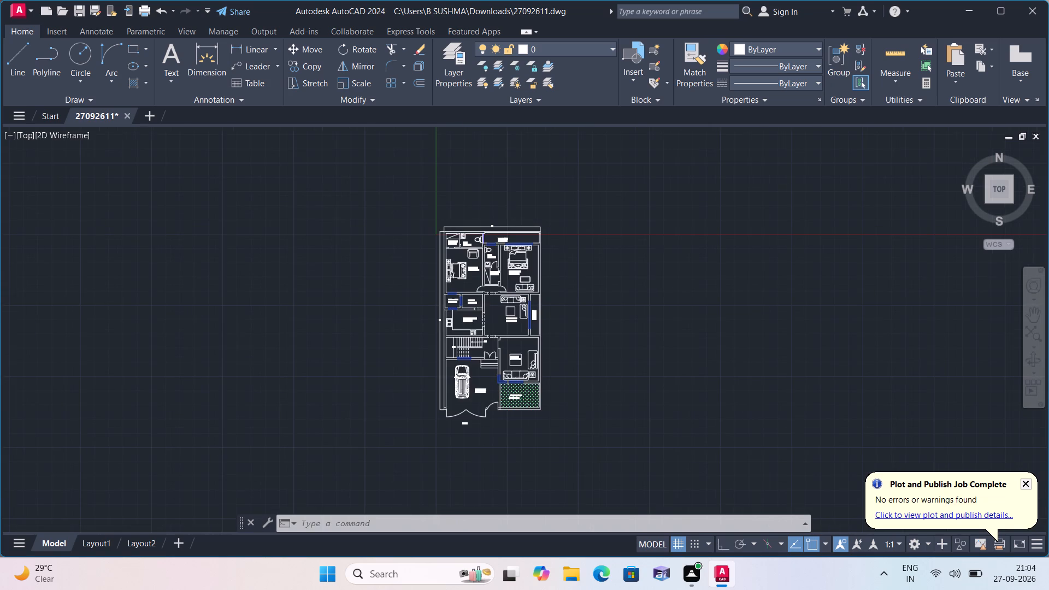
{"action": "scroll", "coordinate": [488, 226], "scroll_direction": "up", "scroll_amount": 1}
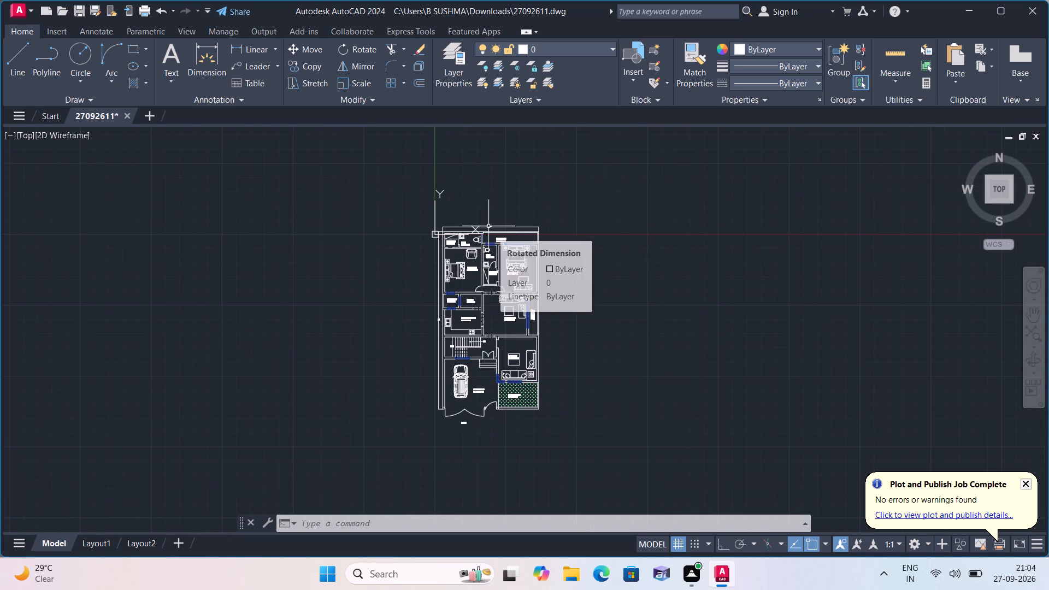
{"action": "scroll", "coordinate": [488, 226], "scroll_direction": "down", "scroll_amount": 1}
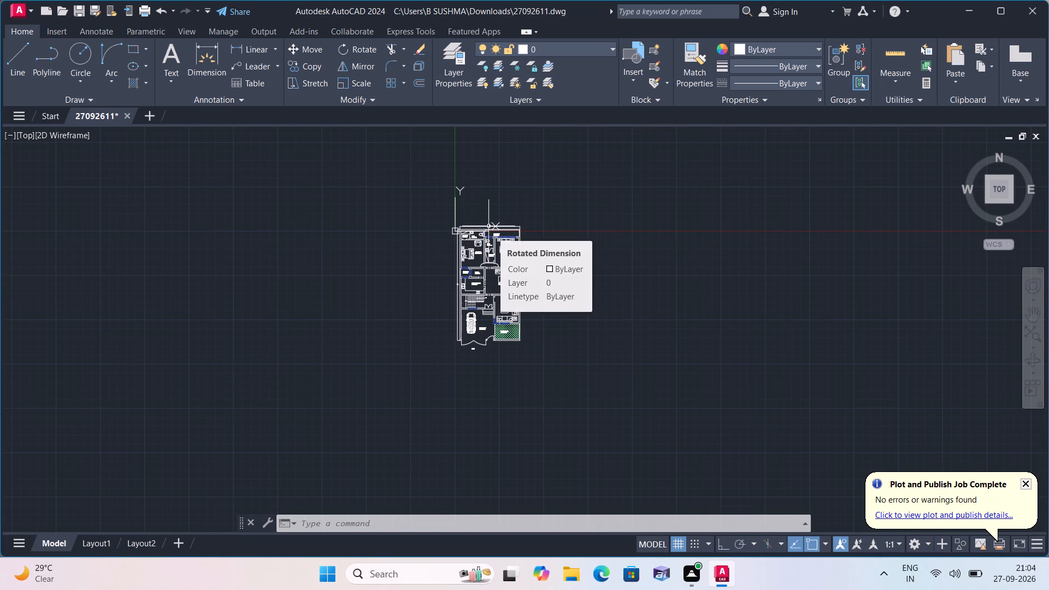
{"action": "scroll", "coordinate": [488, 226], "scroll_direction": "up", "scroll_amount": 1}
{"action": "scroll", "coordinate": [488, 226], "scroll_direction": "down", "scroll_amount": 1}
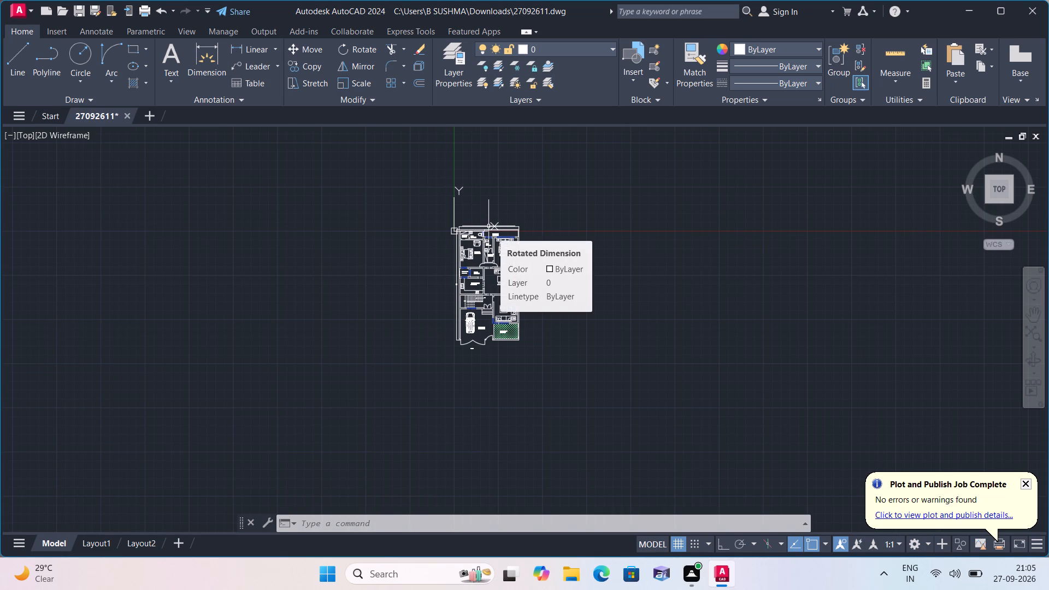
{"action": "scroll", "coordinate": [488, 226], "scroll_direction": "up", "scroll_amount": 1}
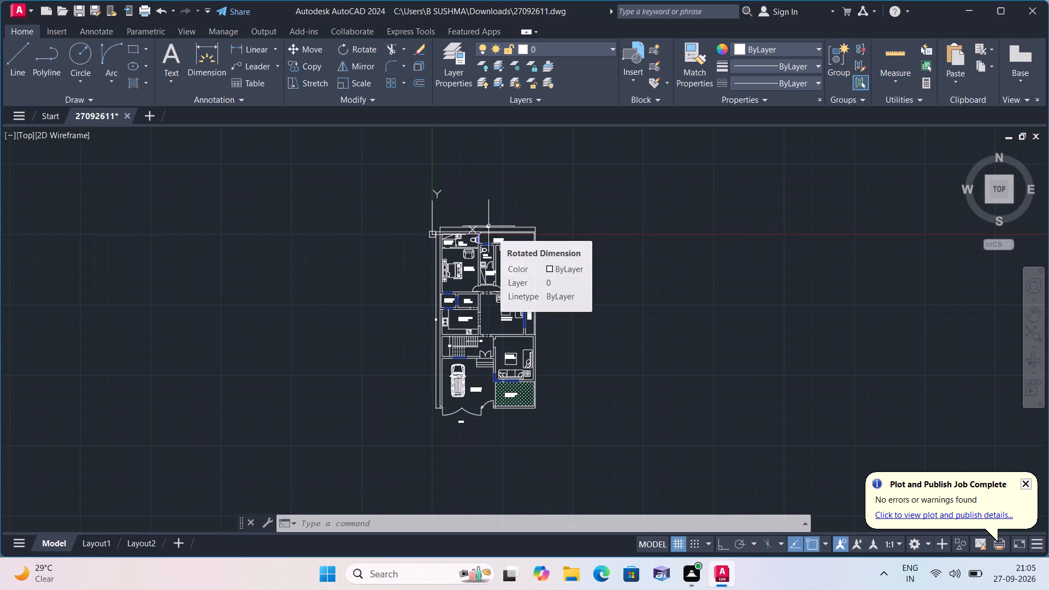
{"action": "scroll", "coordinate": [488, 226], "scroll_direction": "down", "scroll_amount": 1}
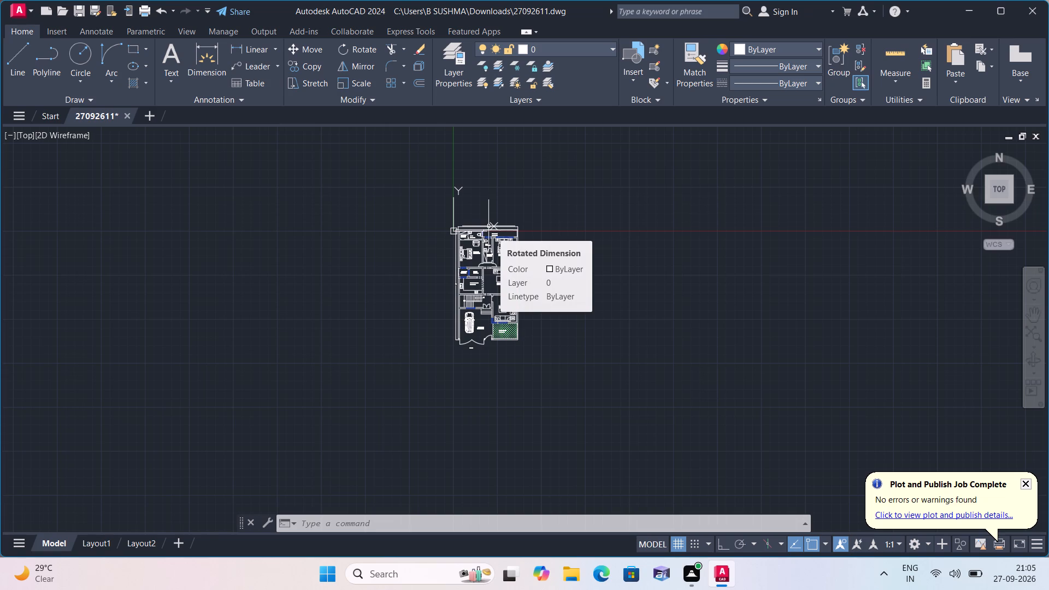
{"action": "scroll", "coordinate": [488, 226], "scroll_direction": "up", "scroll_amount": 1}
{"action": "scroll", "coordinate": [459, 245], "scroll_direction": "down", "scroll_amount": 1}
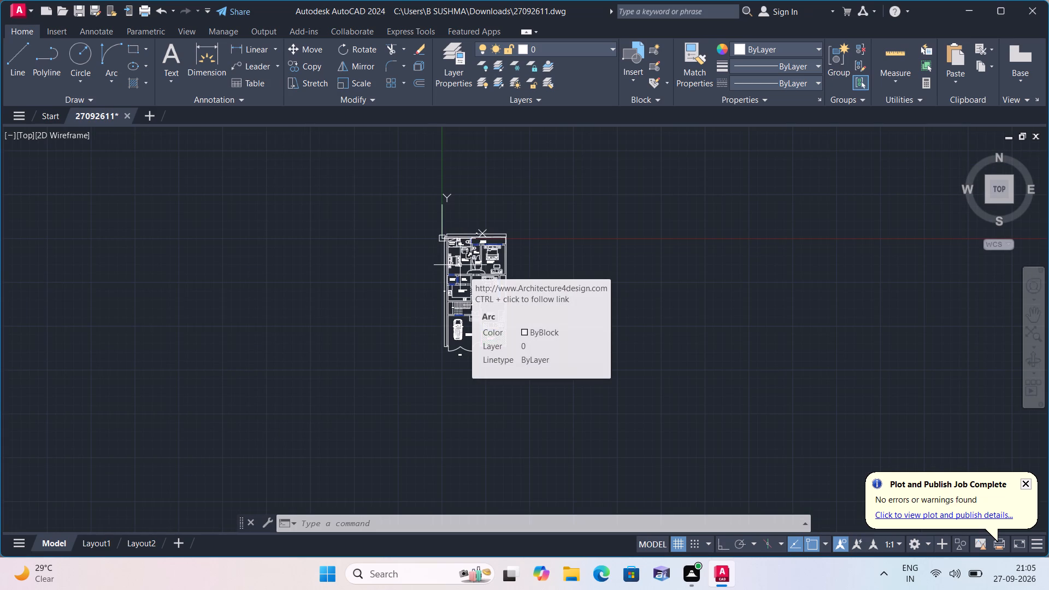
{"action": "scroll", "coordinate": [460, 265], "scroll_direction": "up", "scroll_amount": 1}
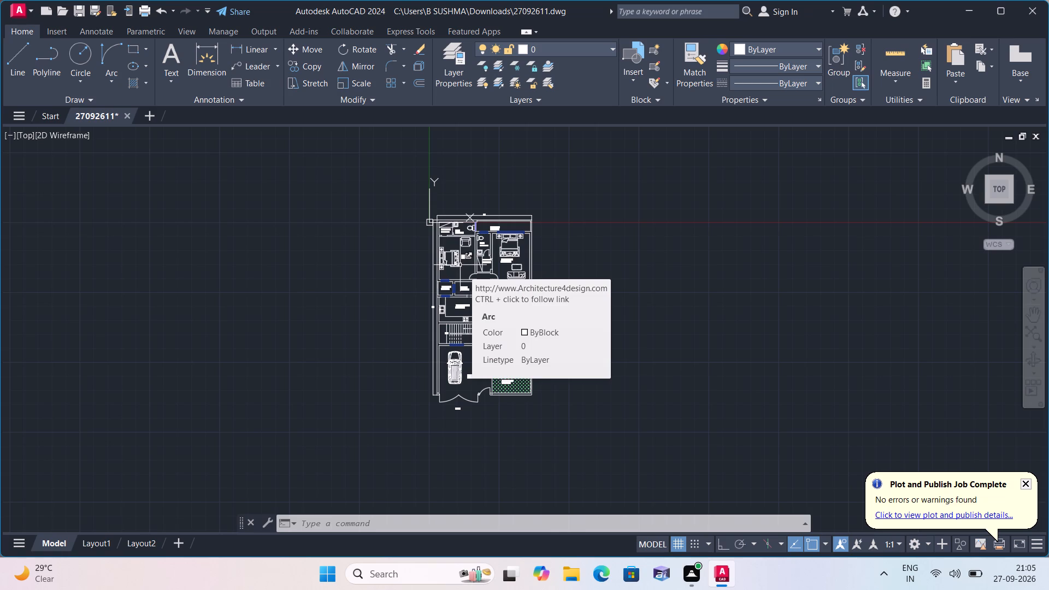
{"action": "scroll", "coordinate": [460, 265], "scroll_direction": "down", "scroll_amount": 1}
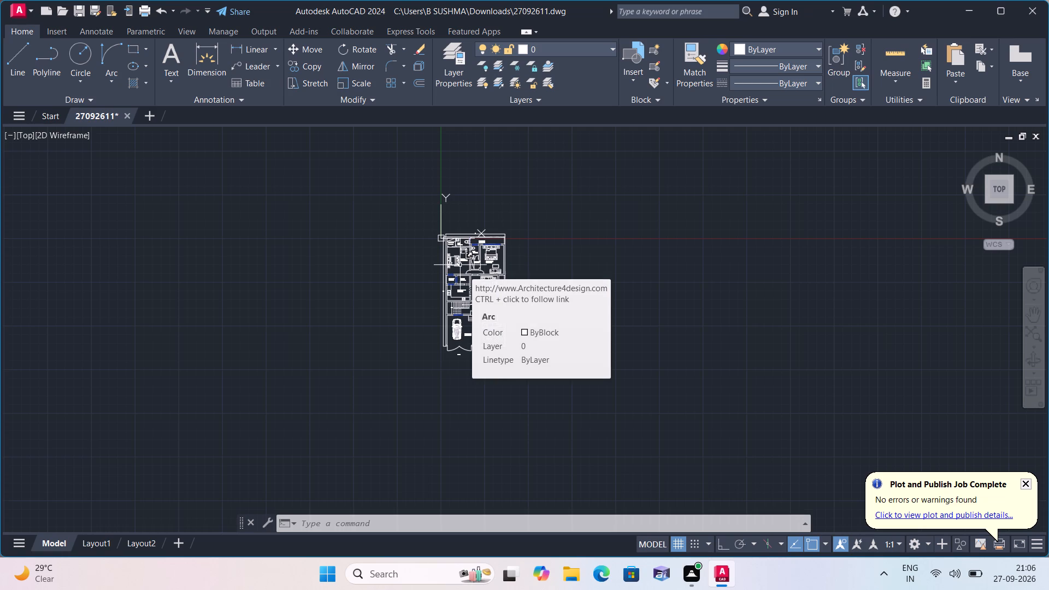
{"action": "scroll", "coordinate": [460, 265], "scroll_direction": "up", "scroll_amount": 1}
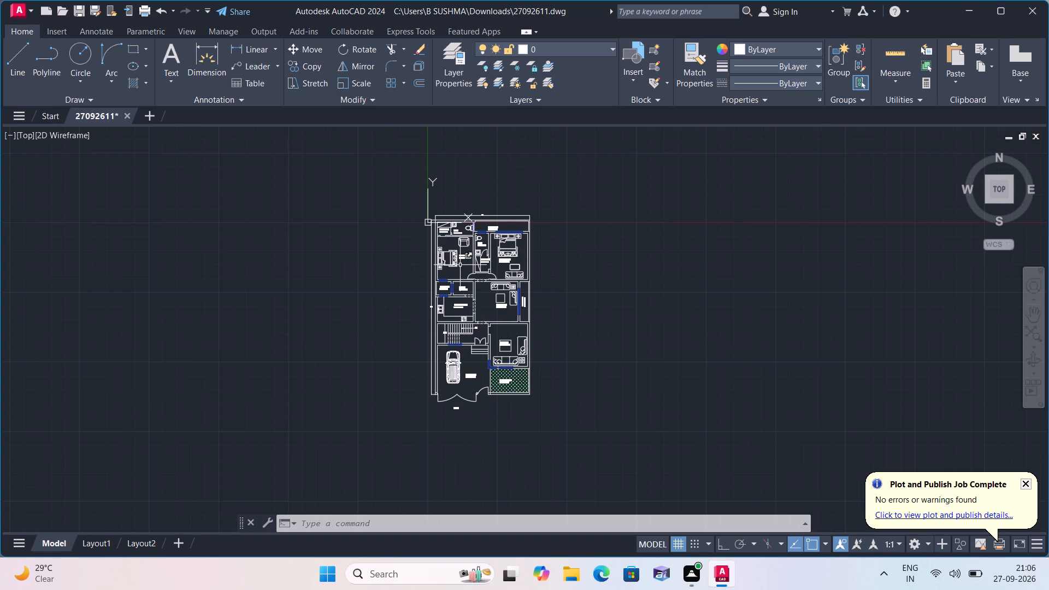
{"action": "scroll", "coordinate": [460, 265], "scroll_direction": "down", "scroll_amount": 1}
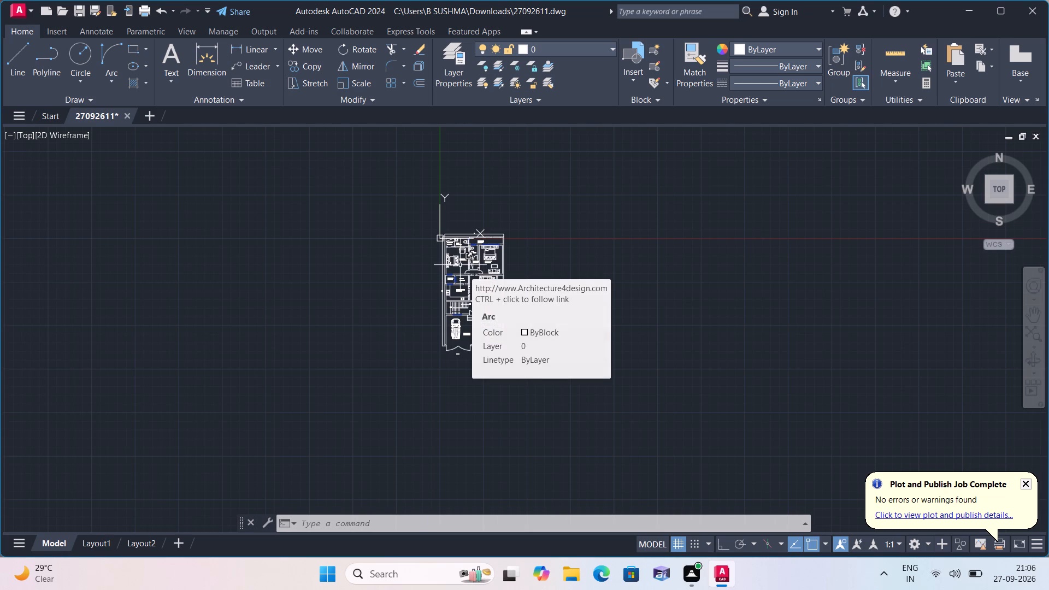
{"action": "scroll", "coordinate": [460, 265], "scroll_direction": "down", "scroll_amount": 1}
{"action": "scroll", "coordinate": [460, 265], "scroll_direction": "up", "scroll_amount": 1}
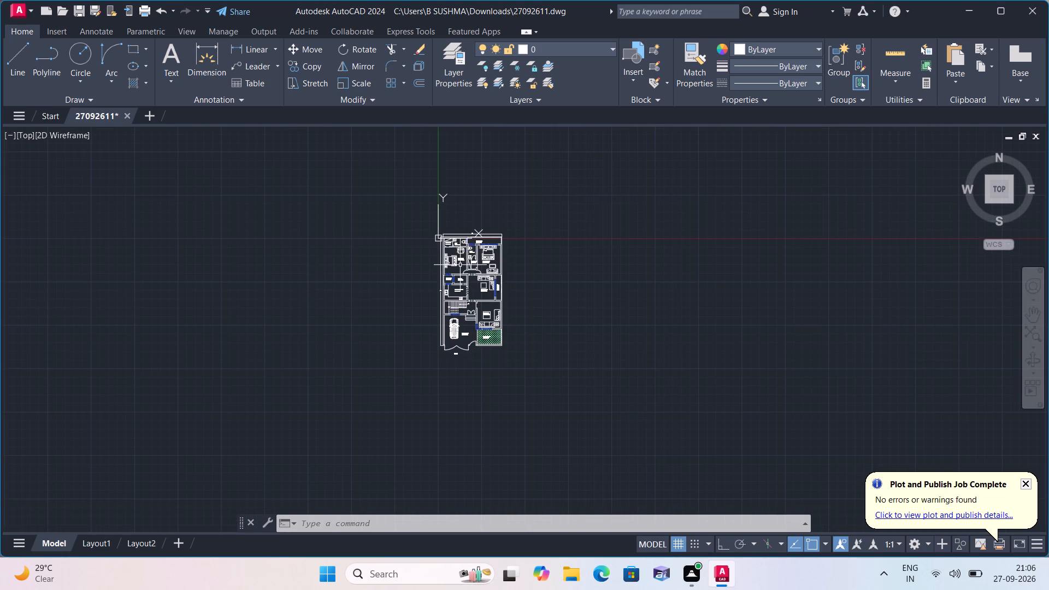